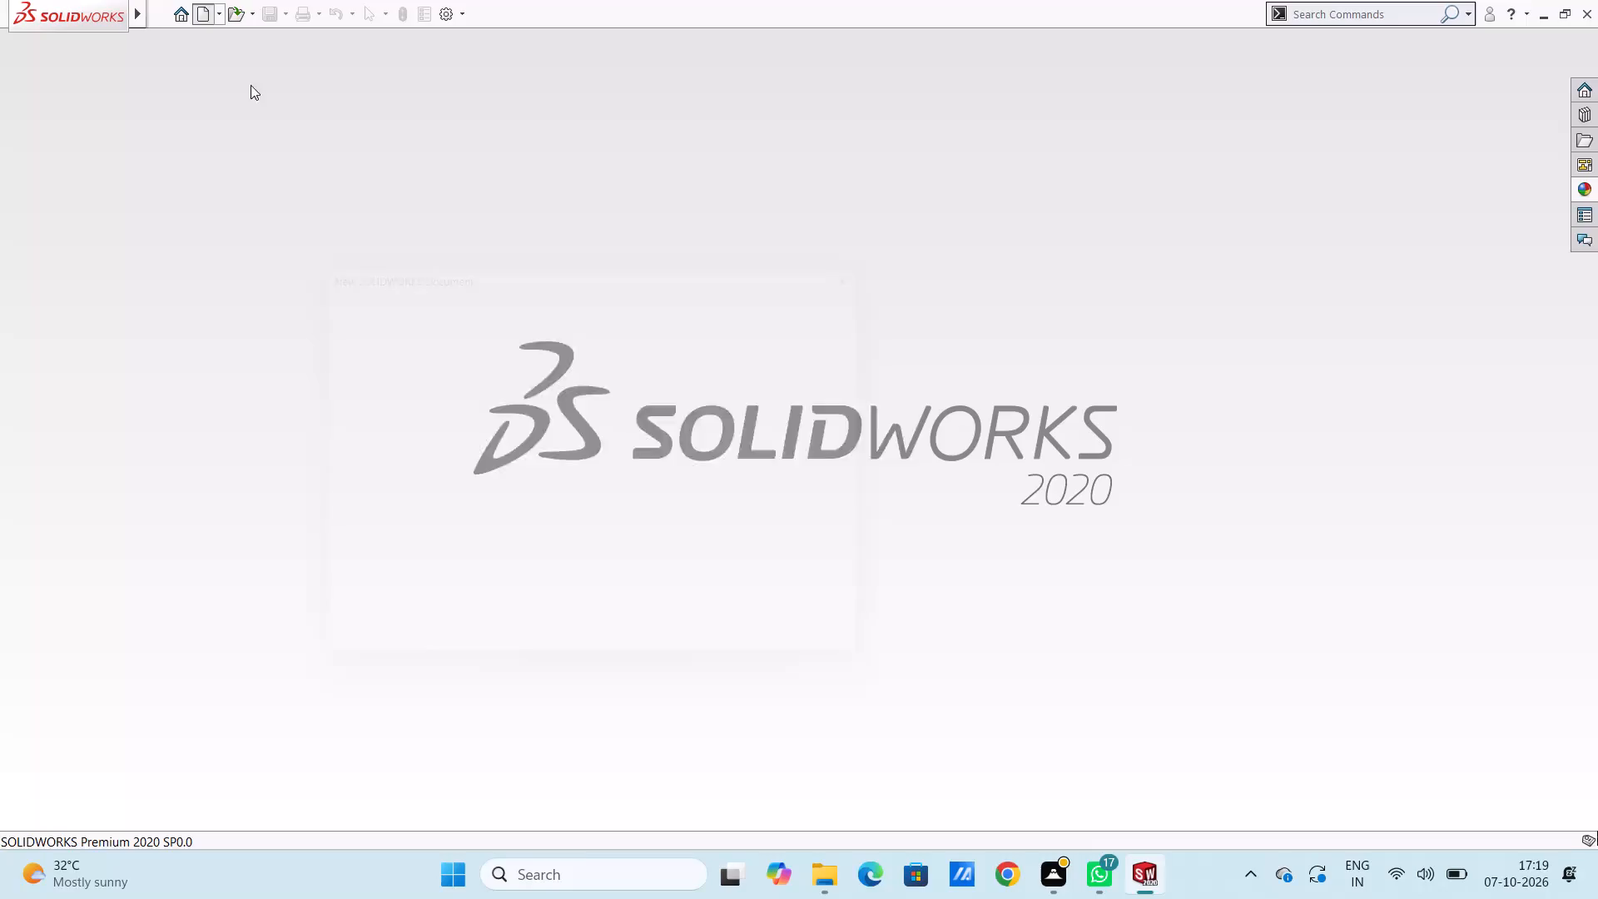
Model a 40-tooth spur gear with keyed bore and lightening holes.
Create a new part document.
left_click(670, 647)
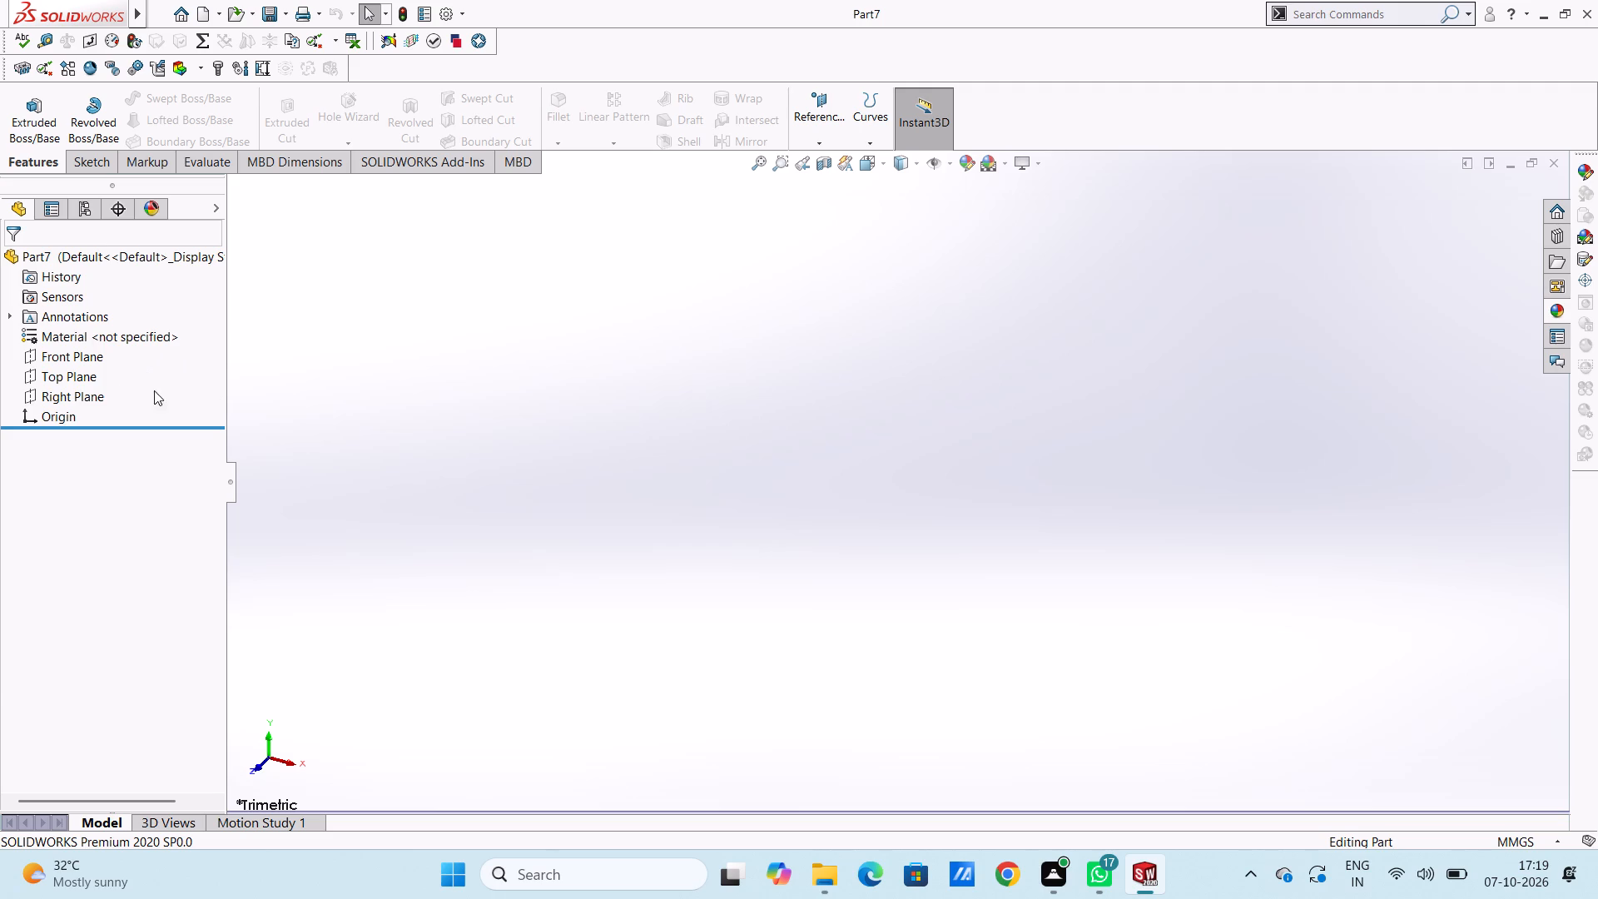
Open a new sketch on the Front Plane.
left_click(70, 360)
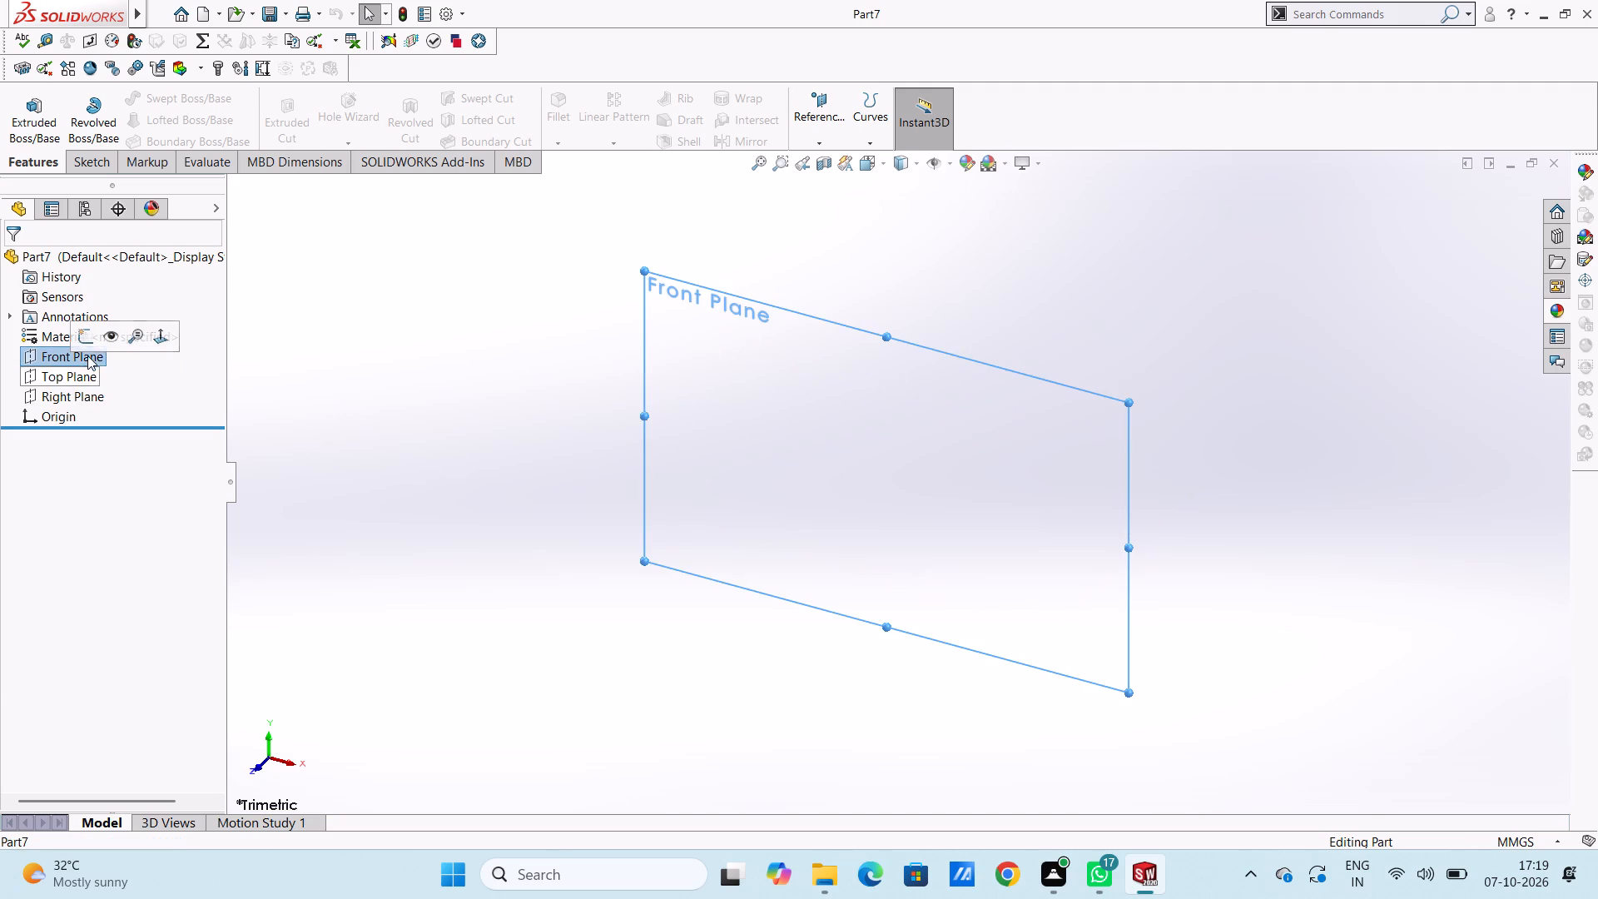
left_click(88, 339)
left_click(421, 344)
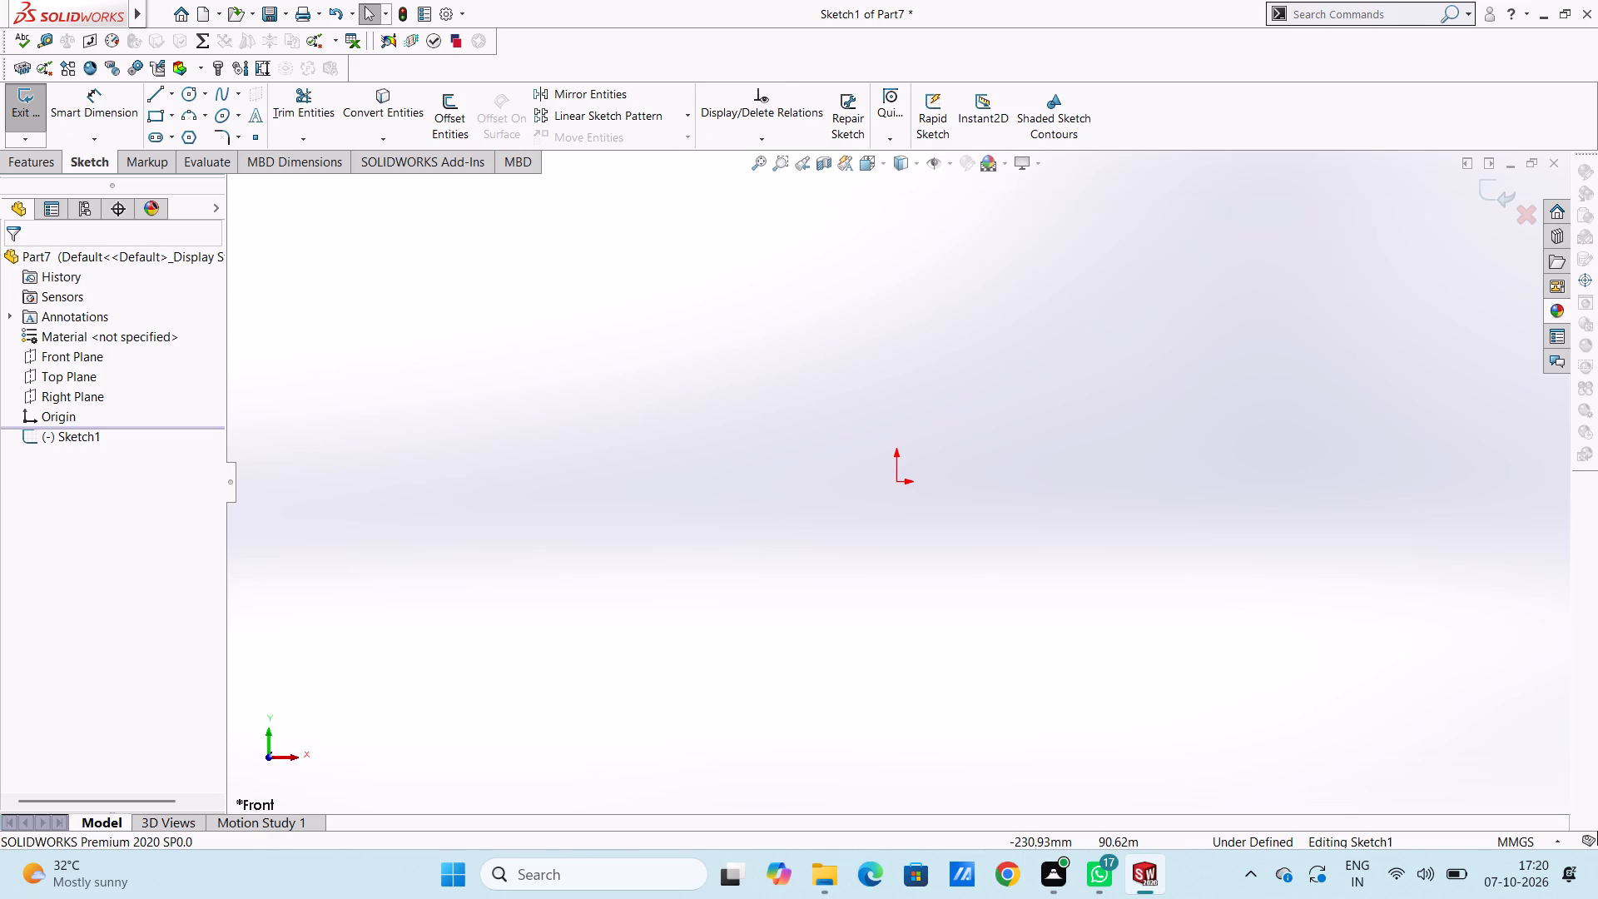
Sketch a circle centred on the origin and dimension its diameter as 25 mm.
left_click(192, 102)
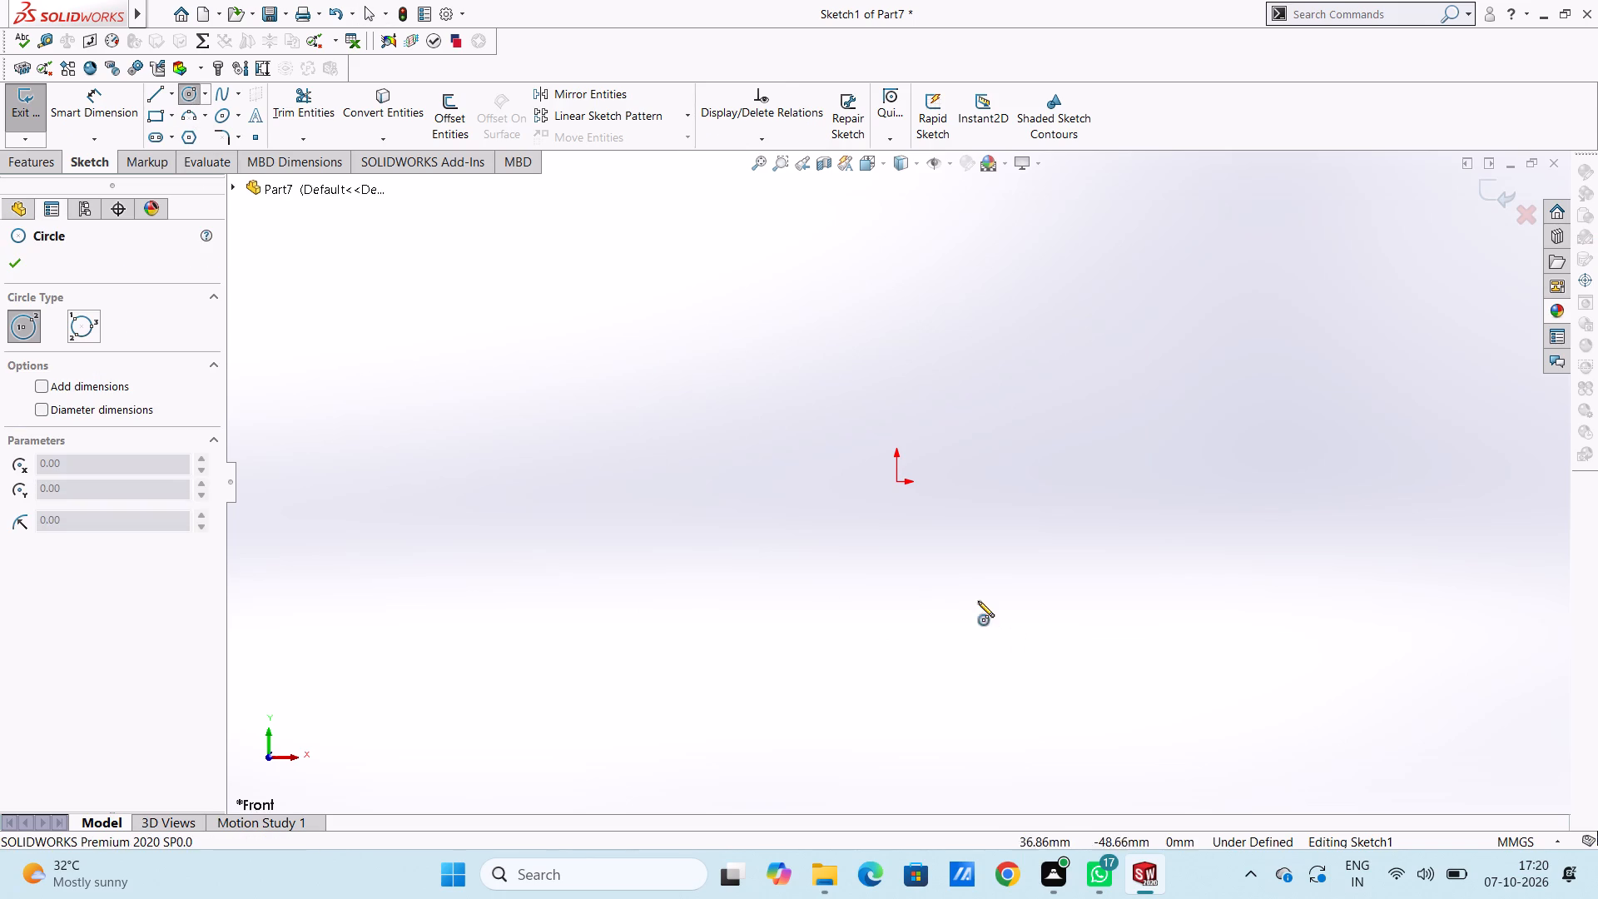
left_click(894, 484)
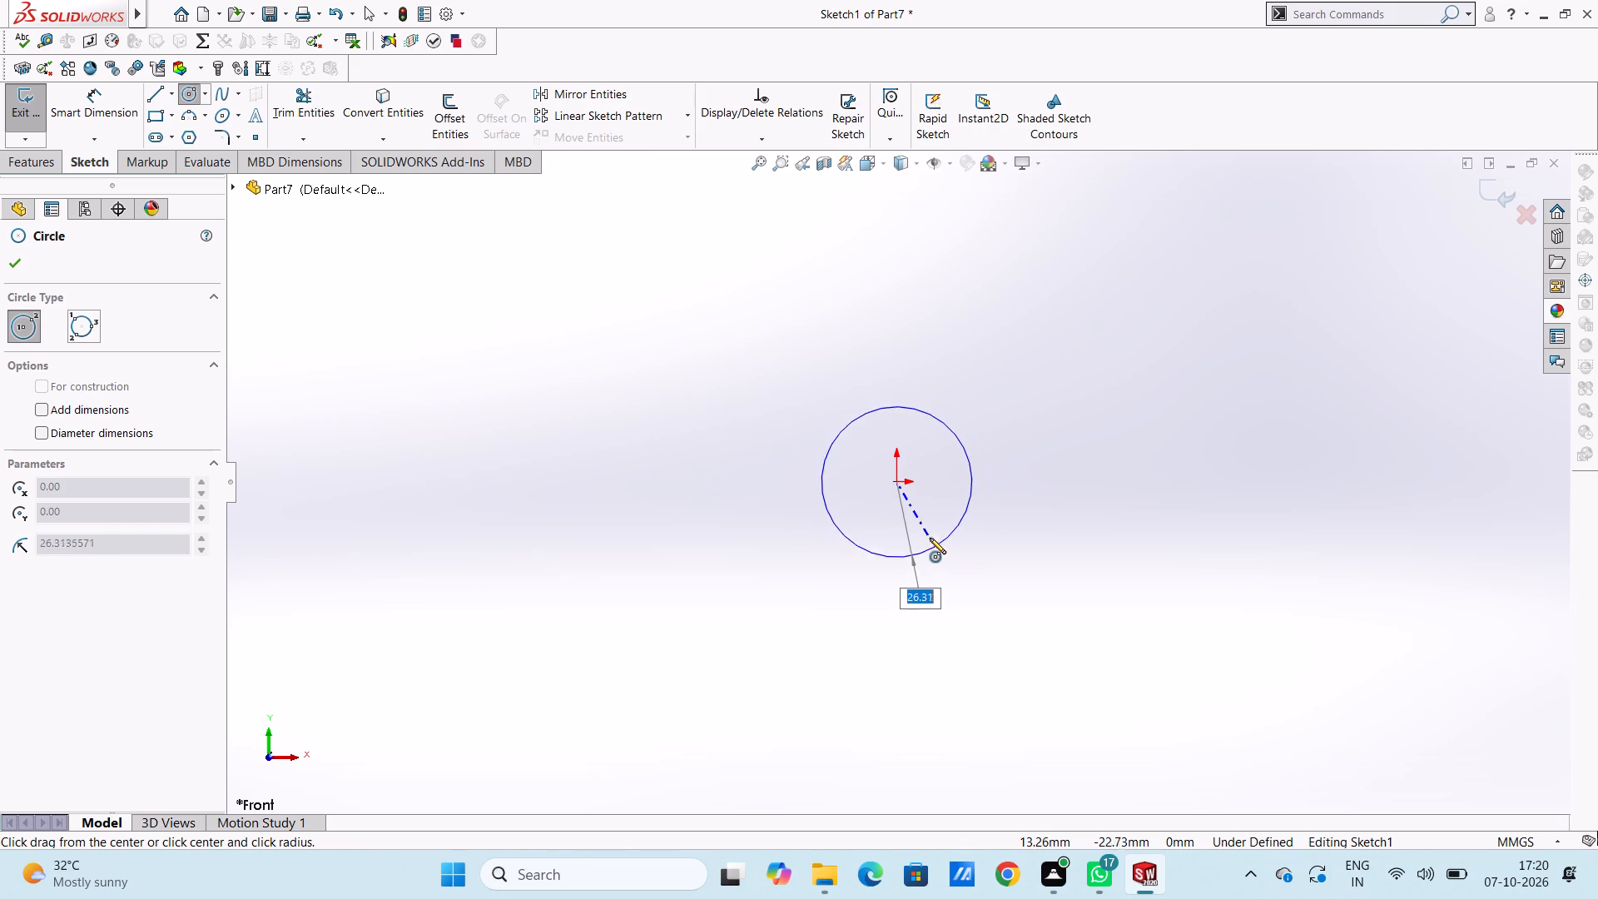
left_click(930, 538)
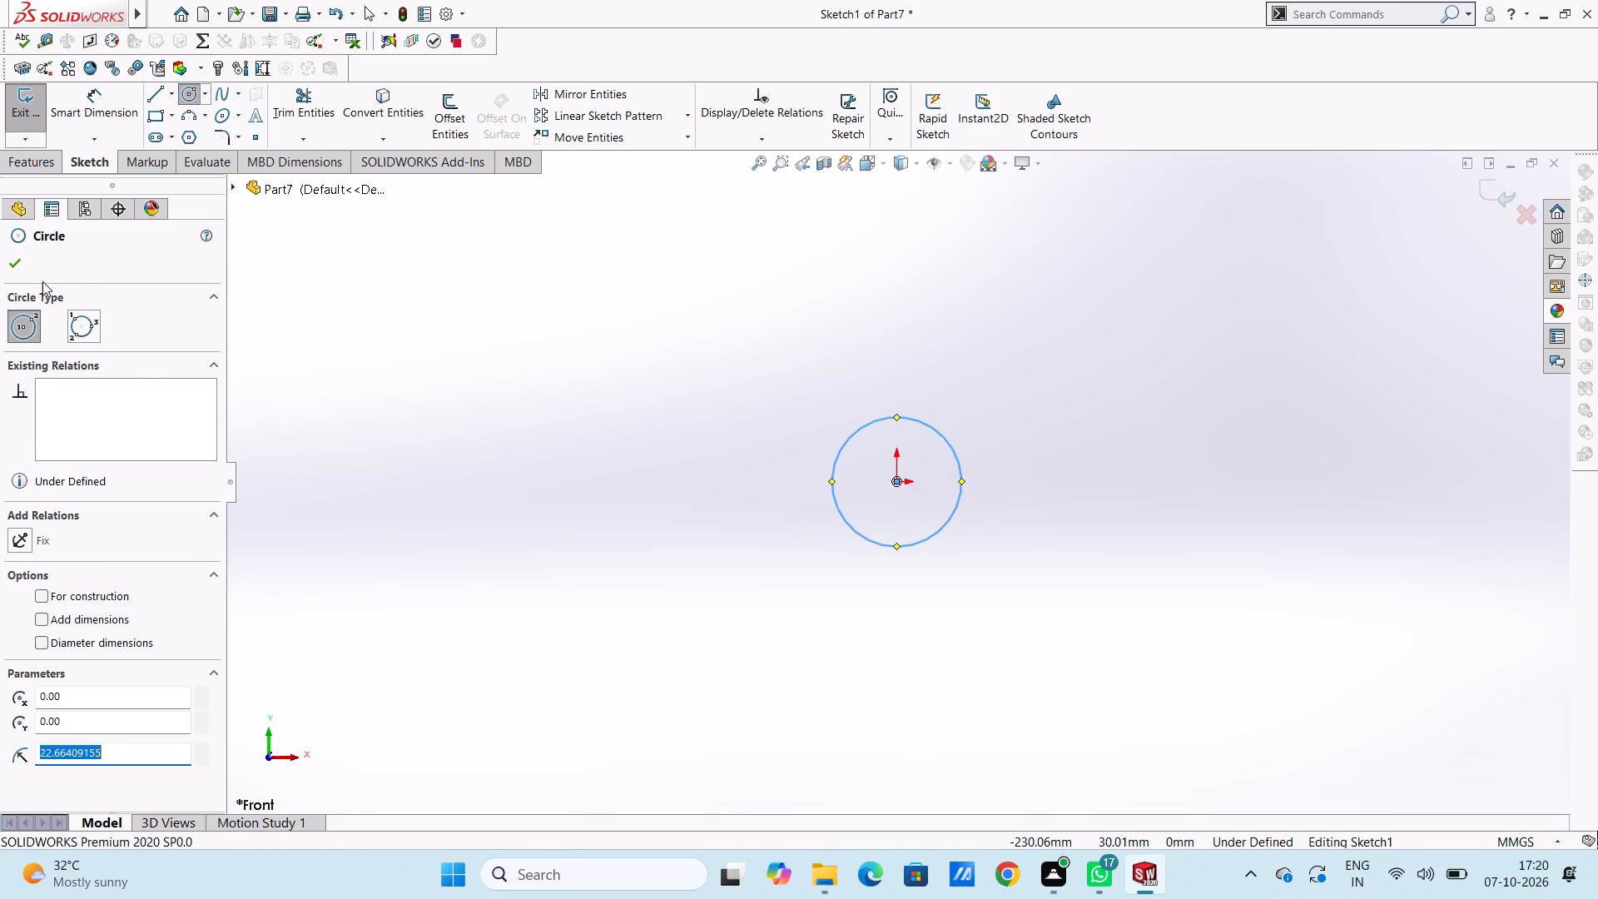
left_click(23, 256)
left_click_drag(100, 117, 101, 118)
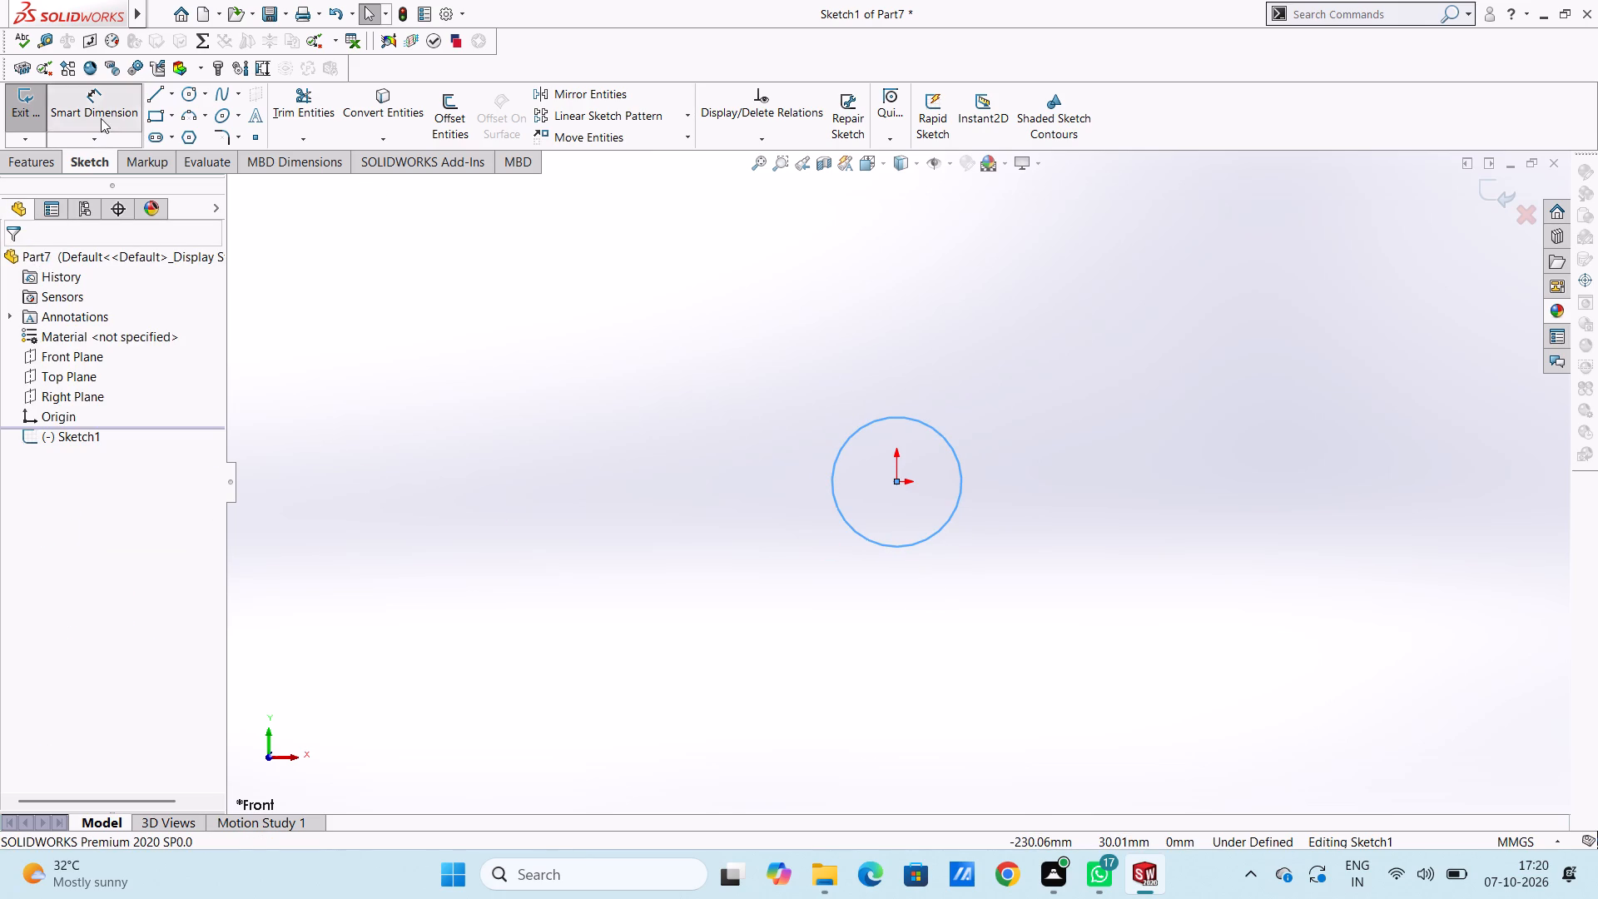
left_click_drag(101, 118, 112, 127)
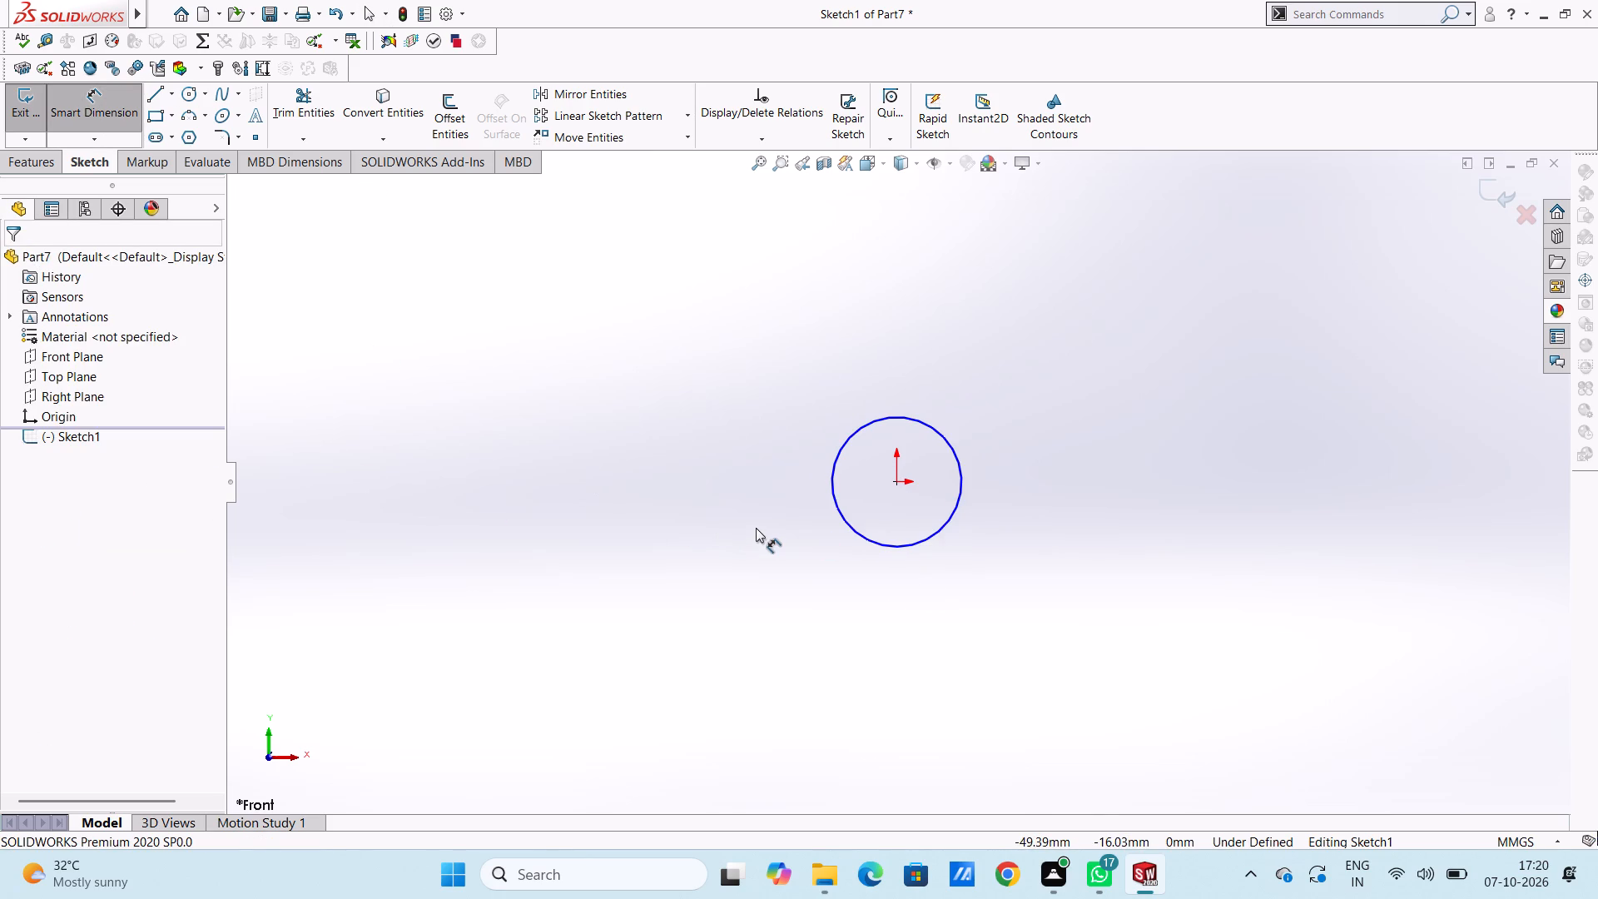
left_click(884, 545)
left_click(638, 663)
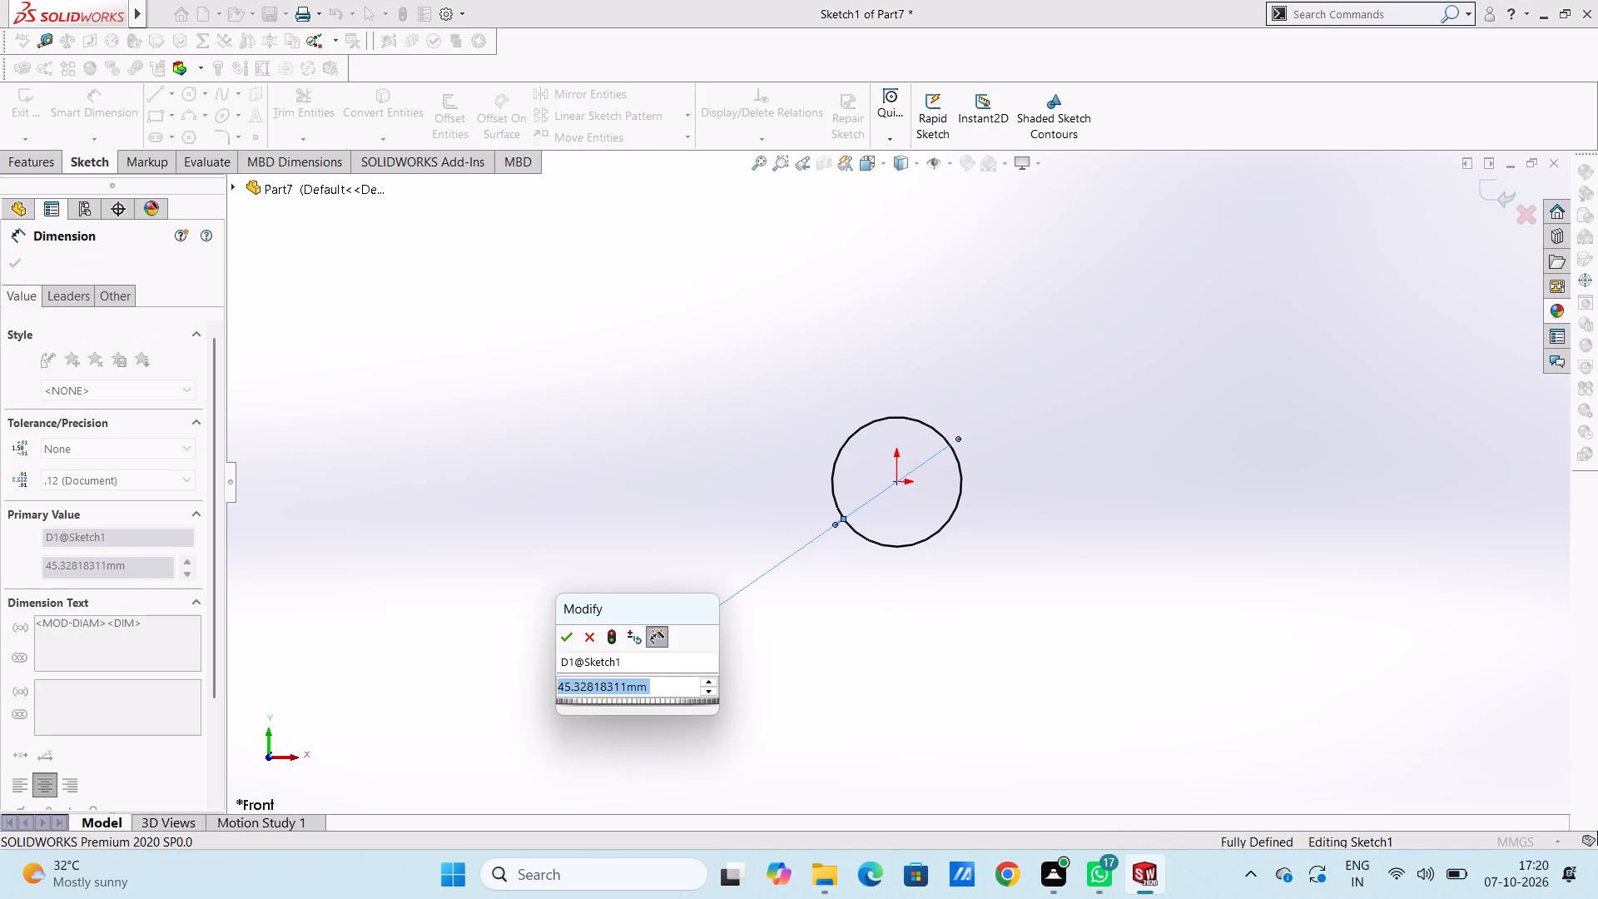
type("25")
key("Return")
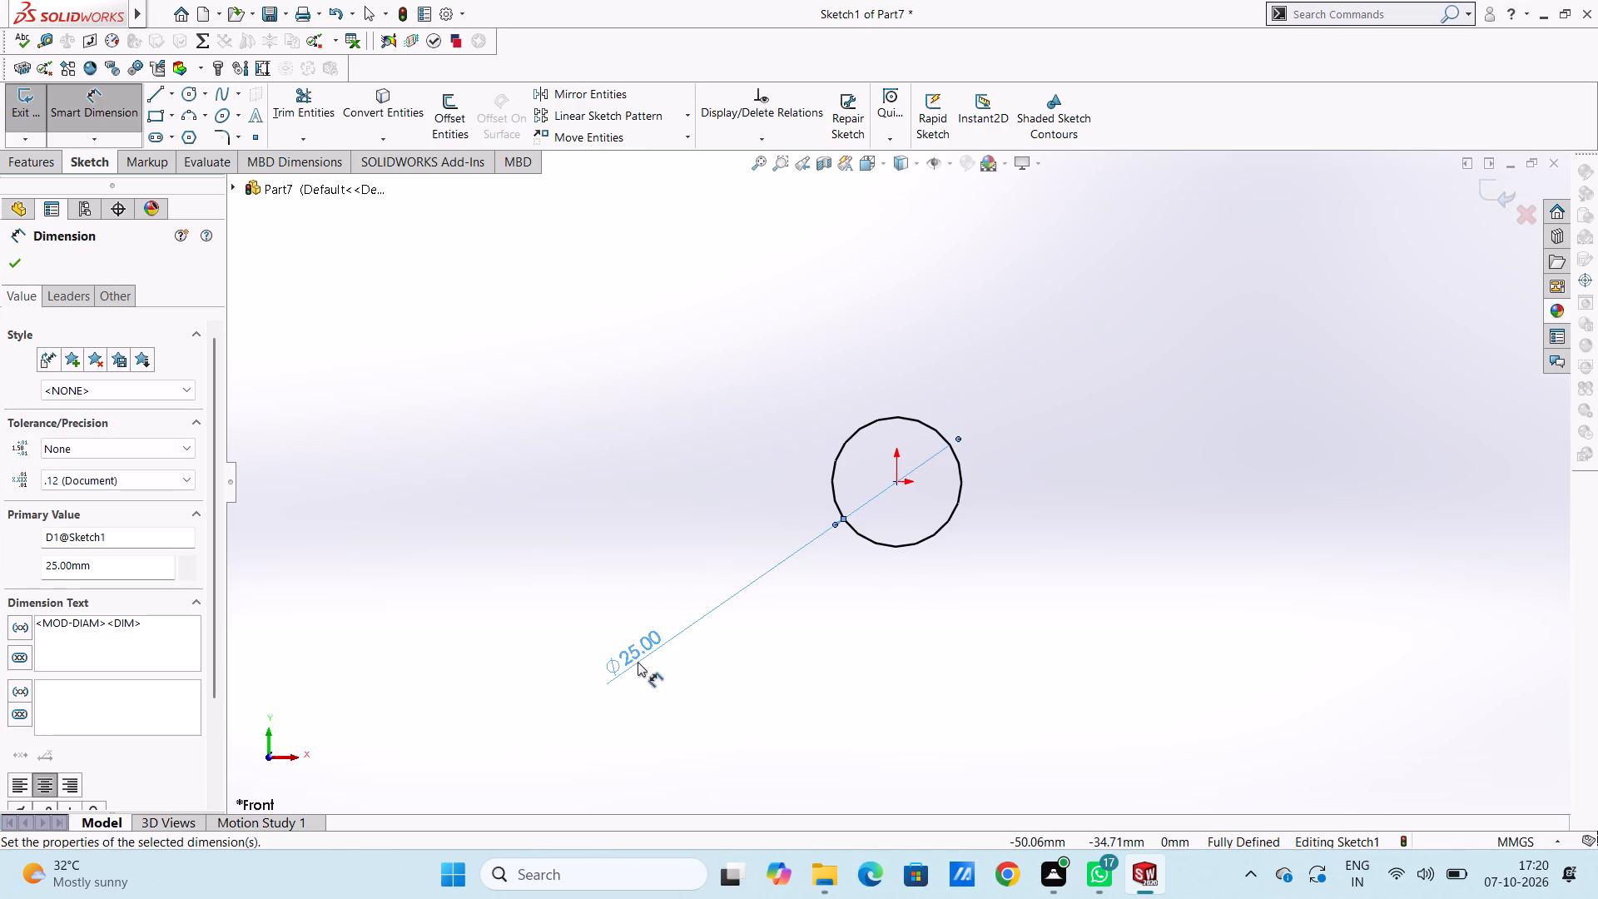
left_click(653, 568)
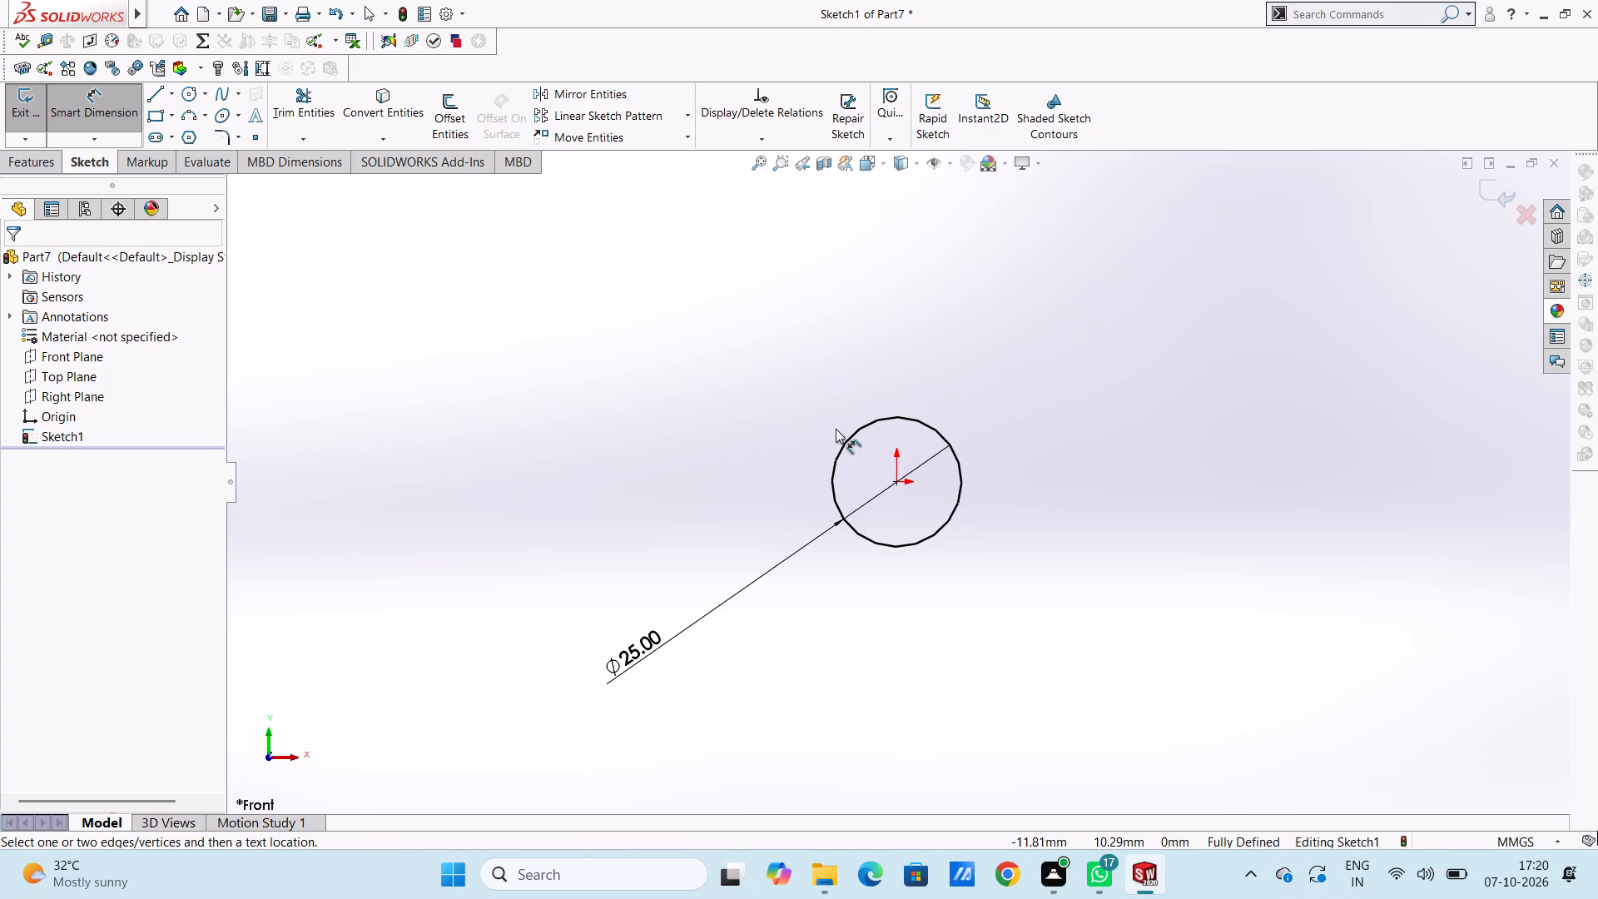
Sketch a second, larger circle concentric with the first at the origin and dimension its diameter as 35 mm.
scroll(958, 385, "down", 1)
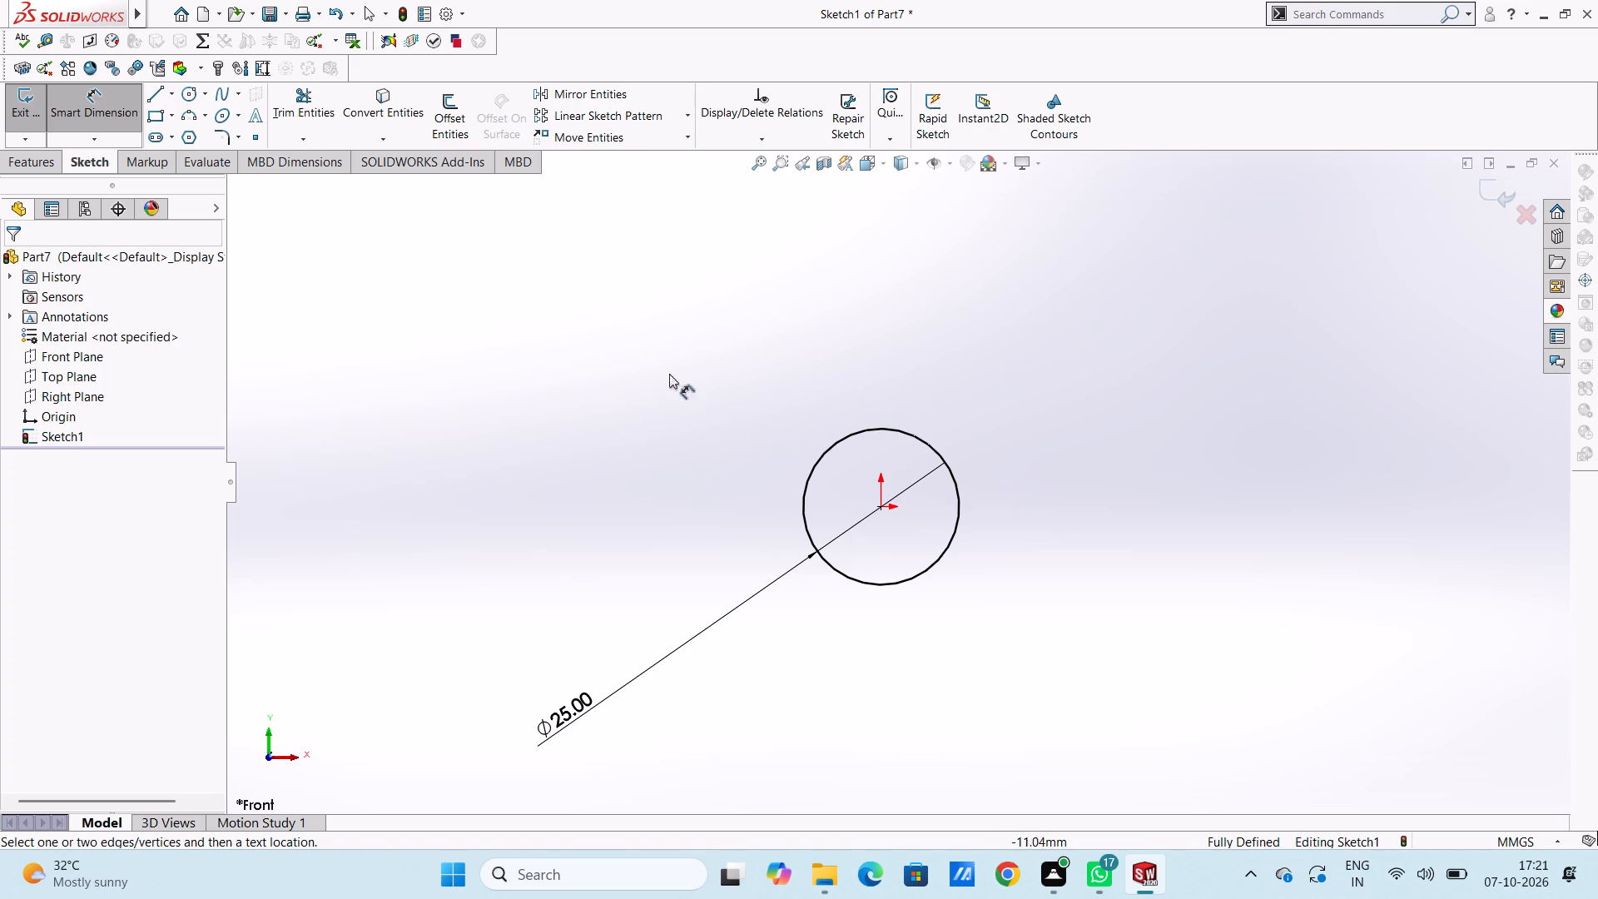
left_click(185, 92)
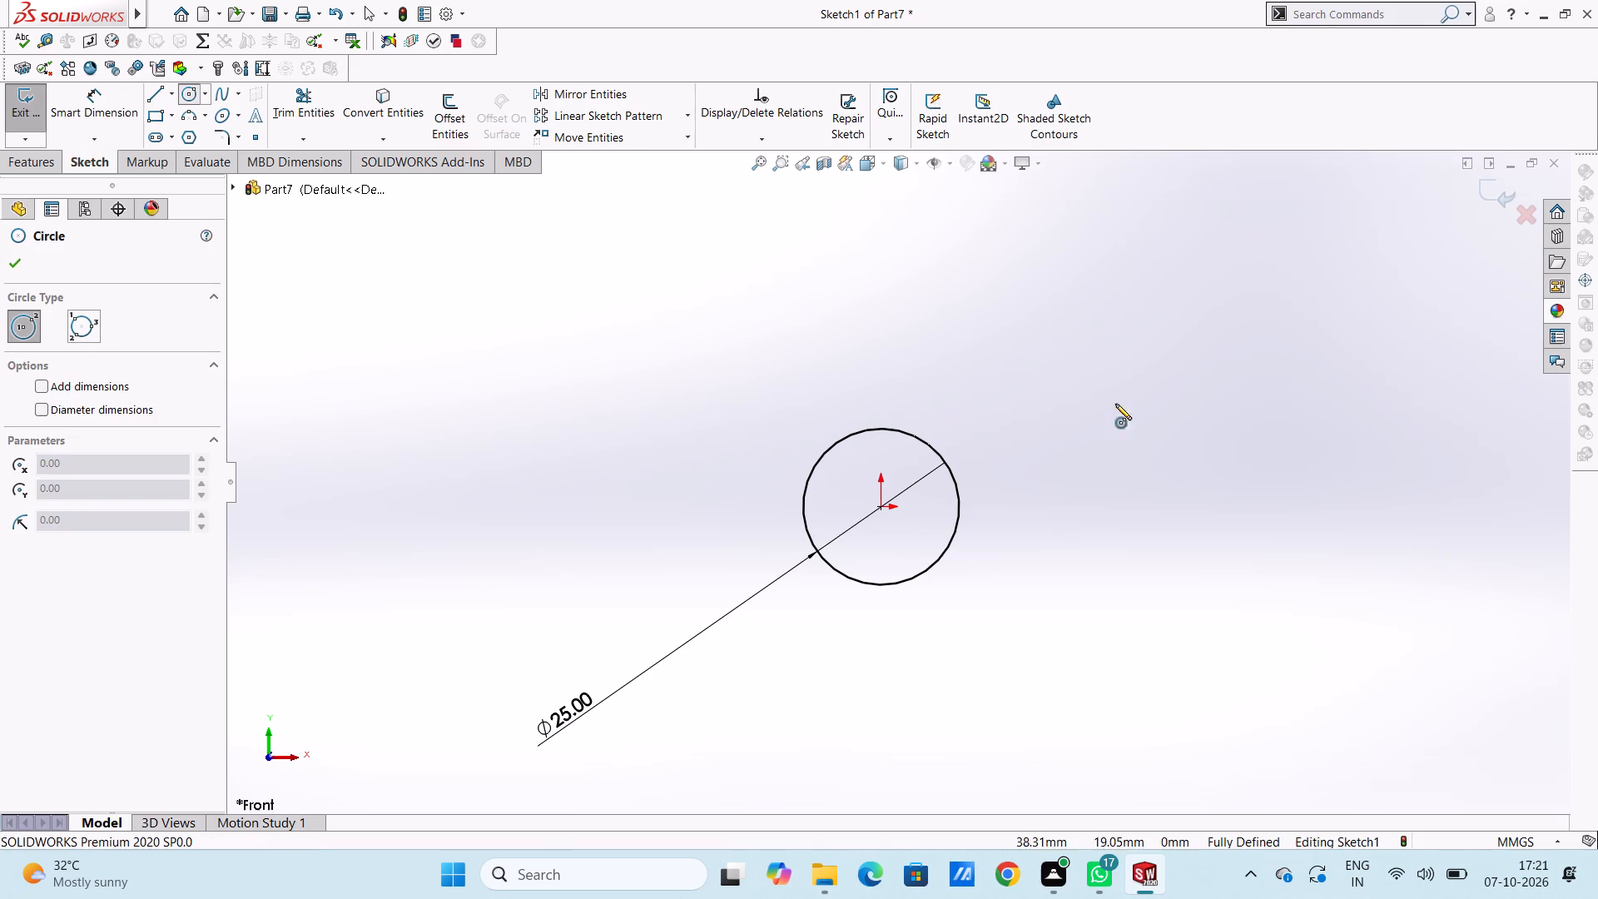
left_click(881, 508)
left_click(757, 499)
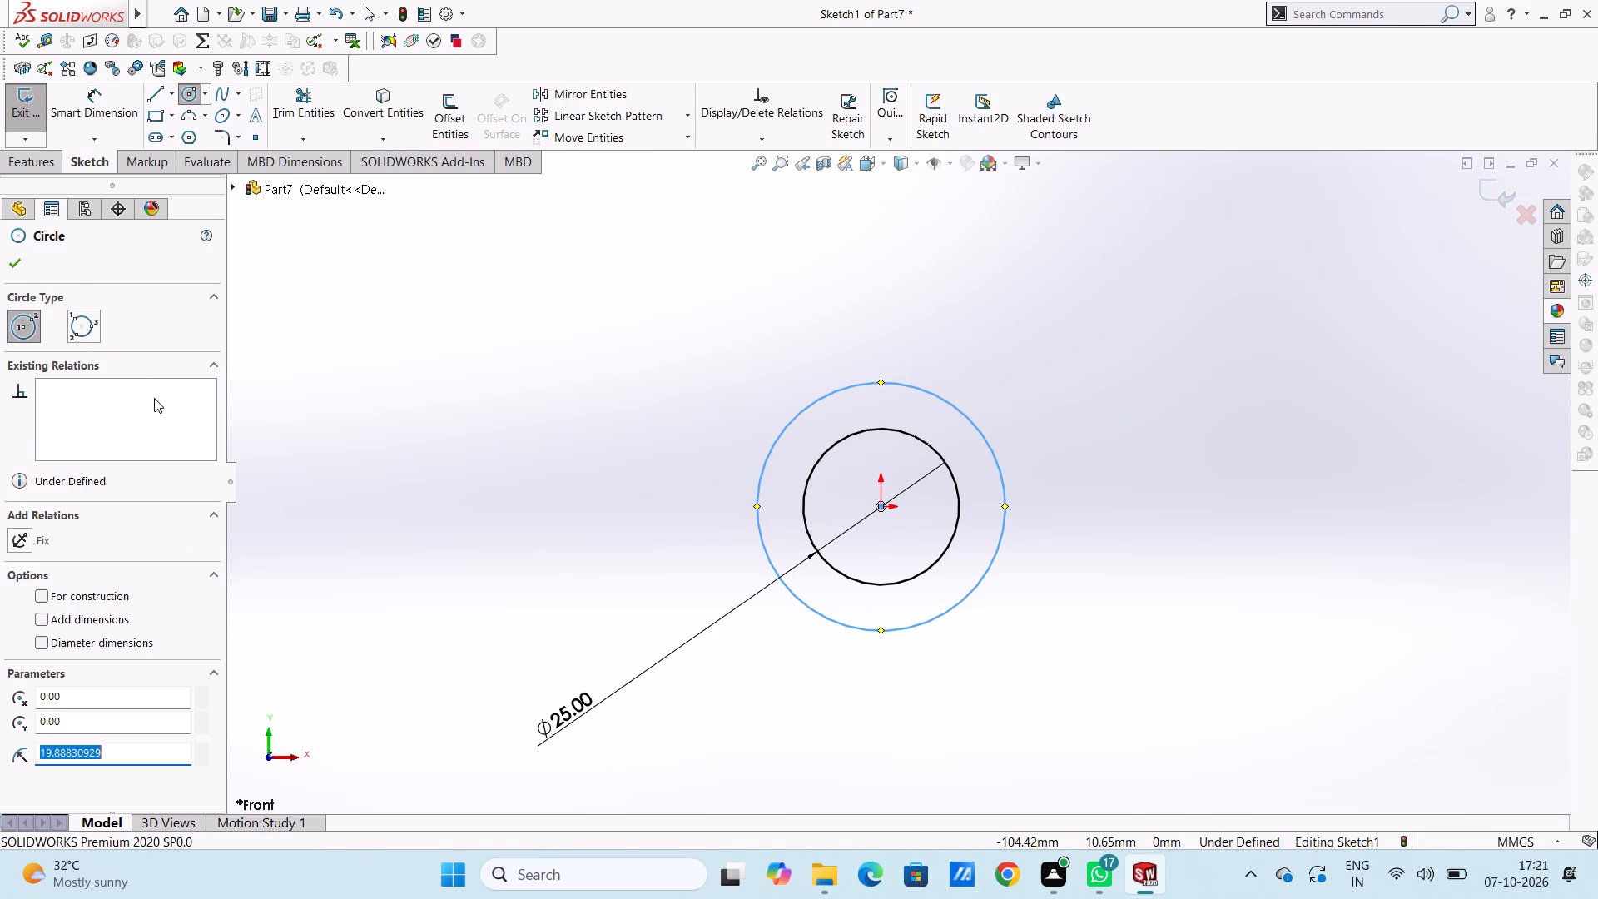
left_click(22, 266)
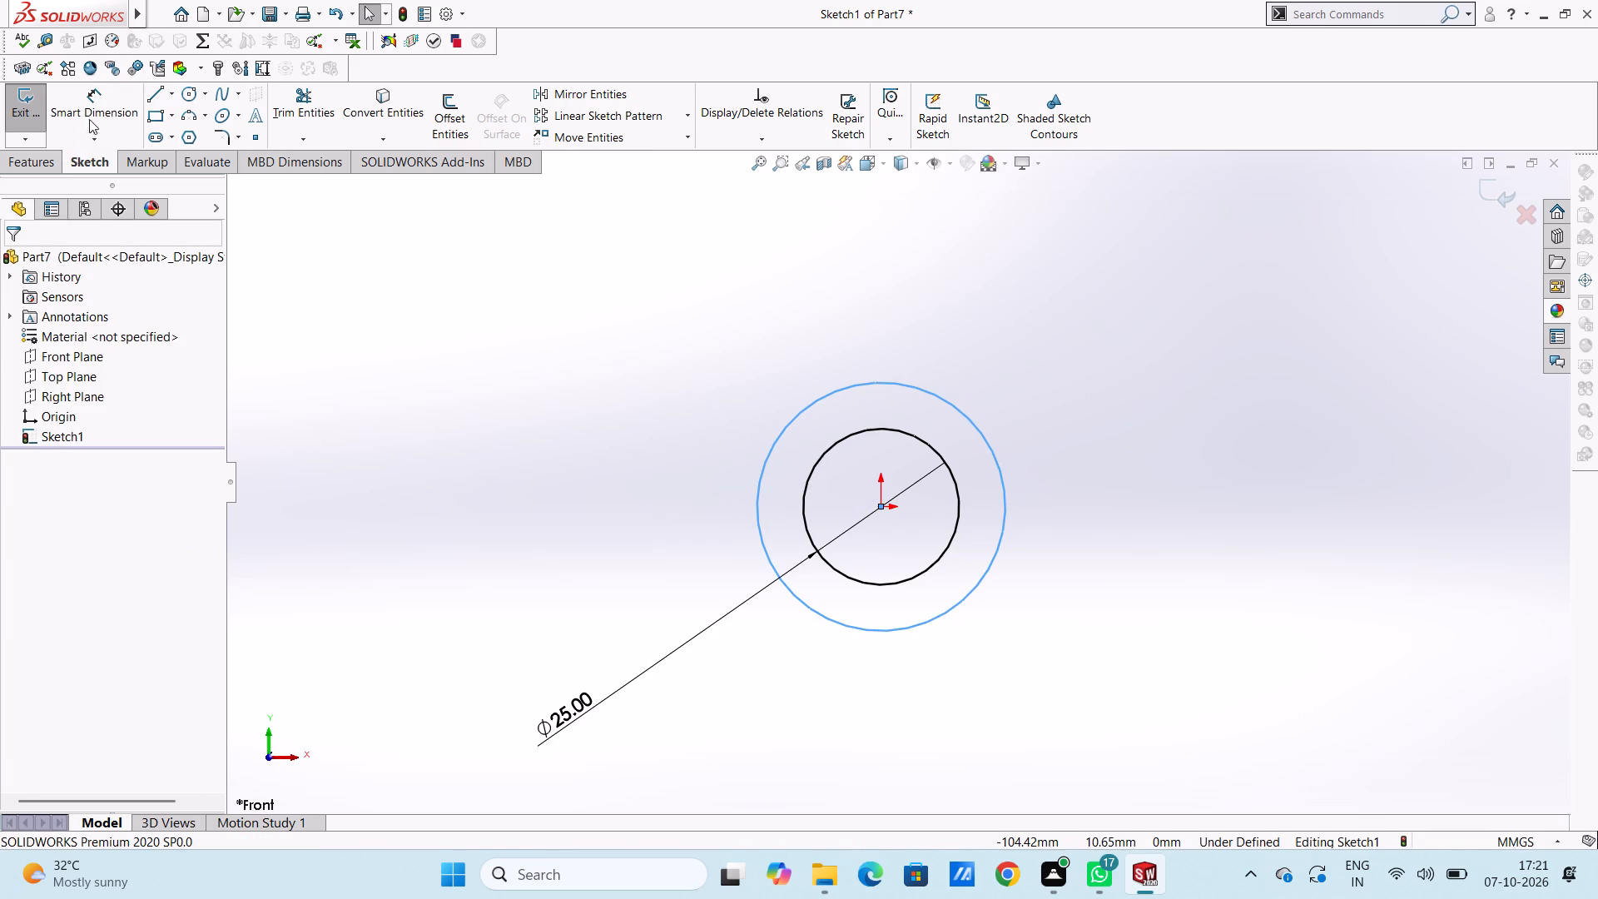
left_click(92, 116)
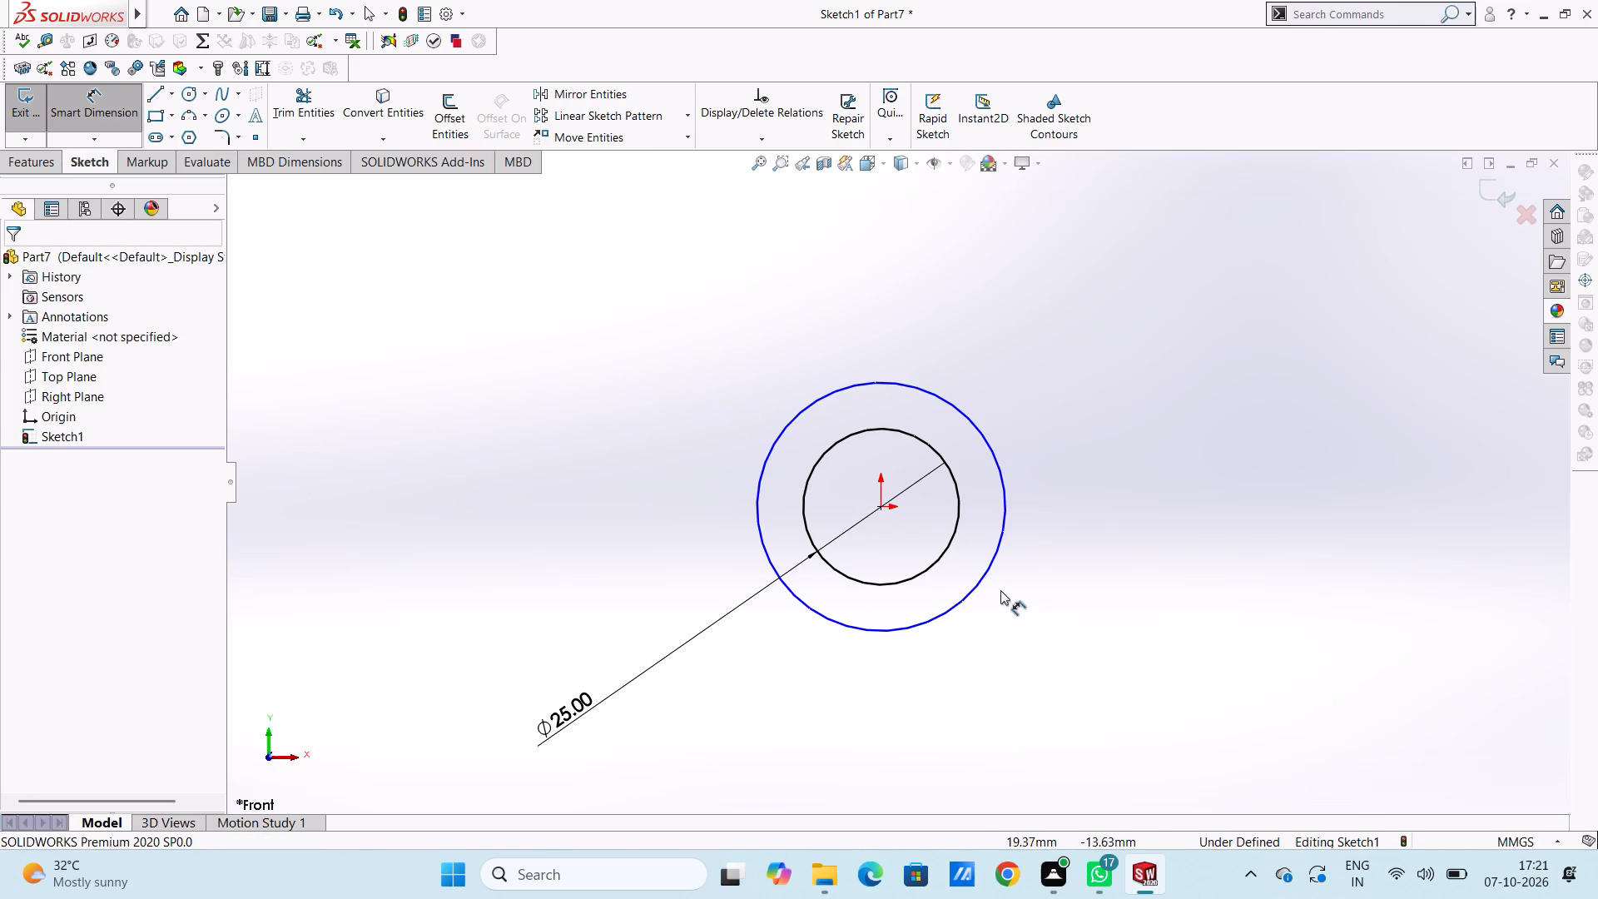
left_click(983, 579)
left_click(1220, 733)
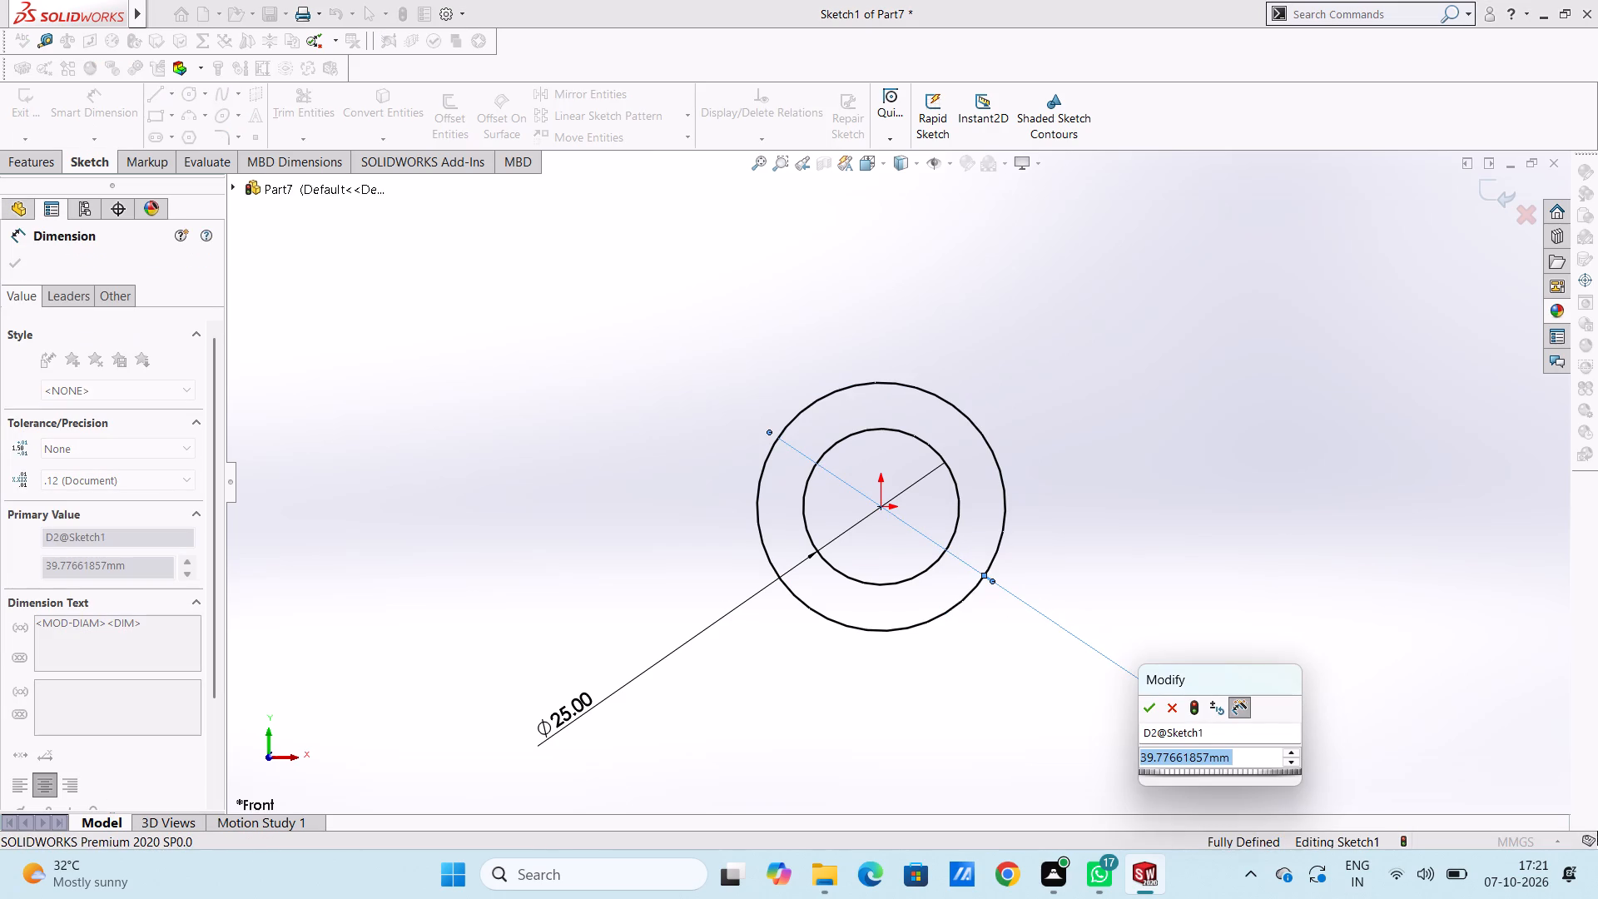
type("35")
key("Return")
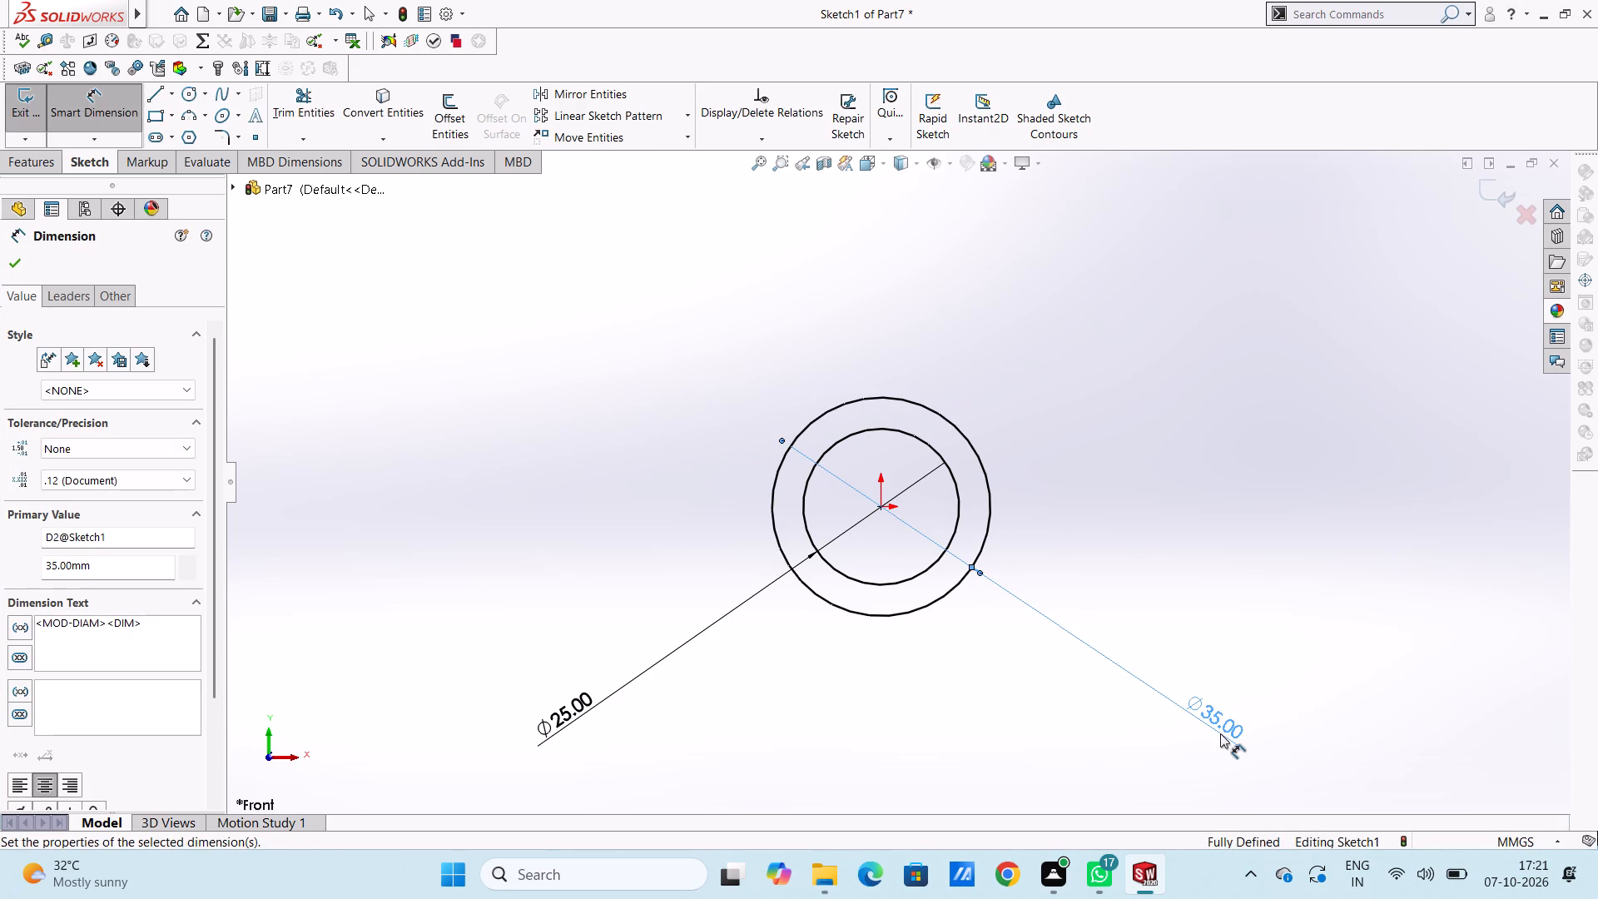
left_click(1183, 603)
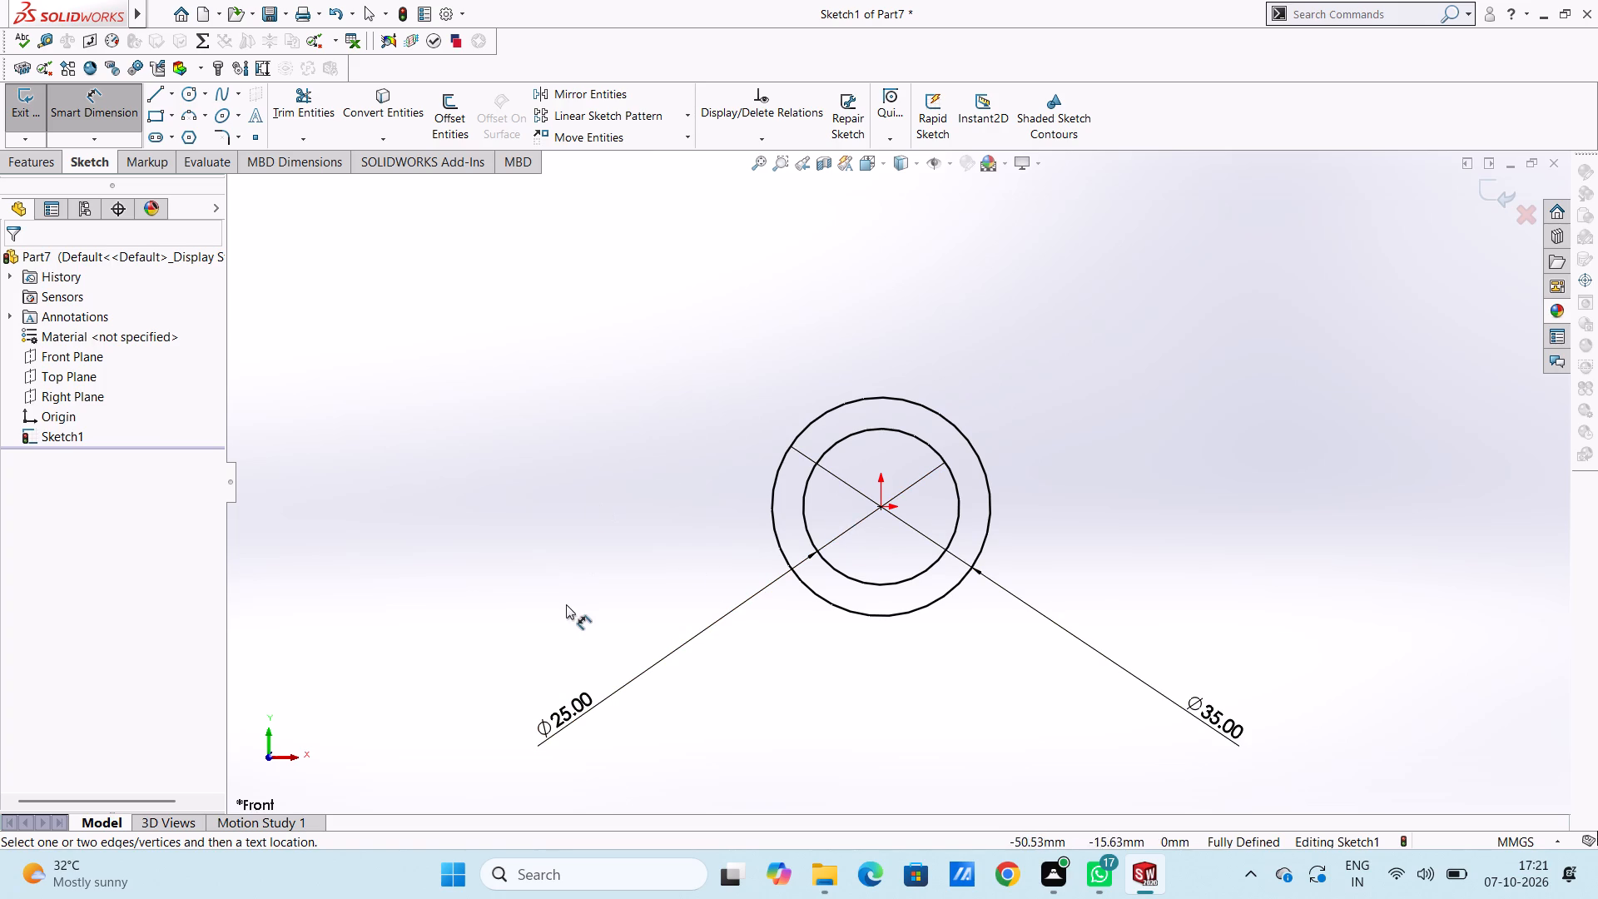
Draw a vertical line 15.70 mm long from the origin upward, ending between the two circles.
left_click(164, 99)
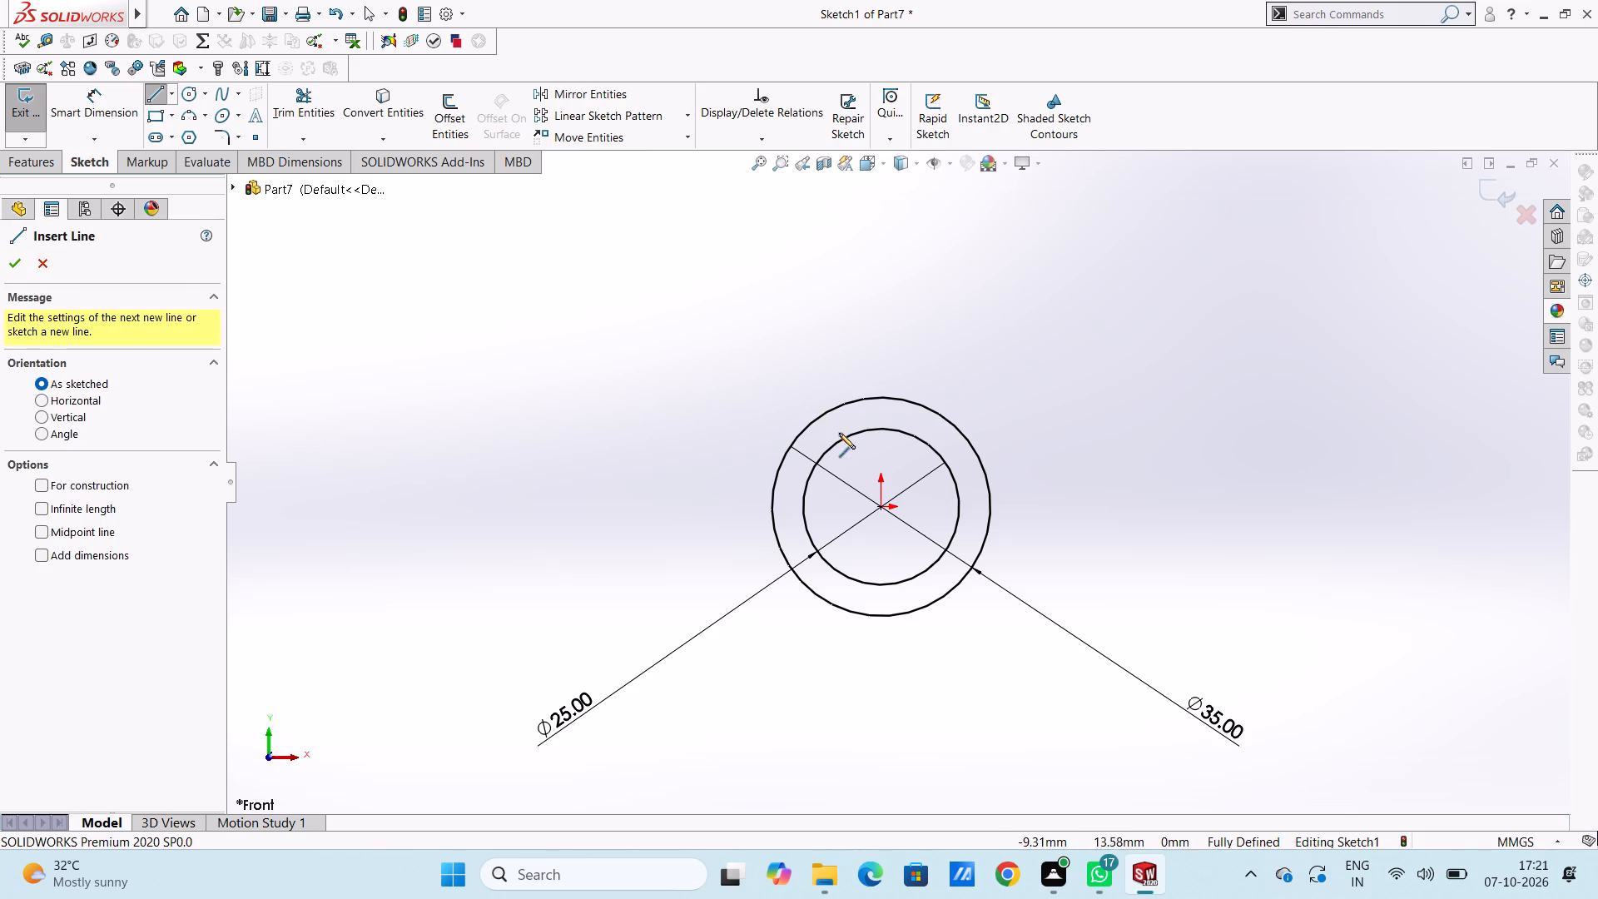
left_click(880, 505)
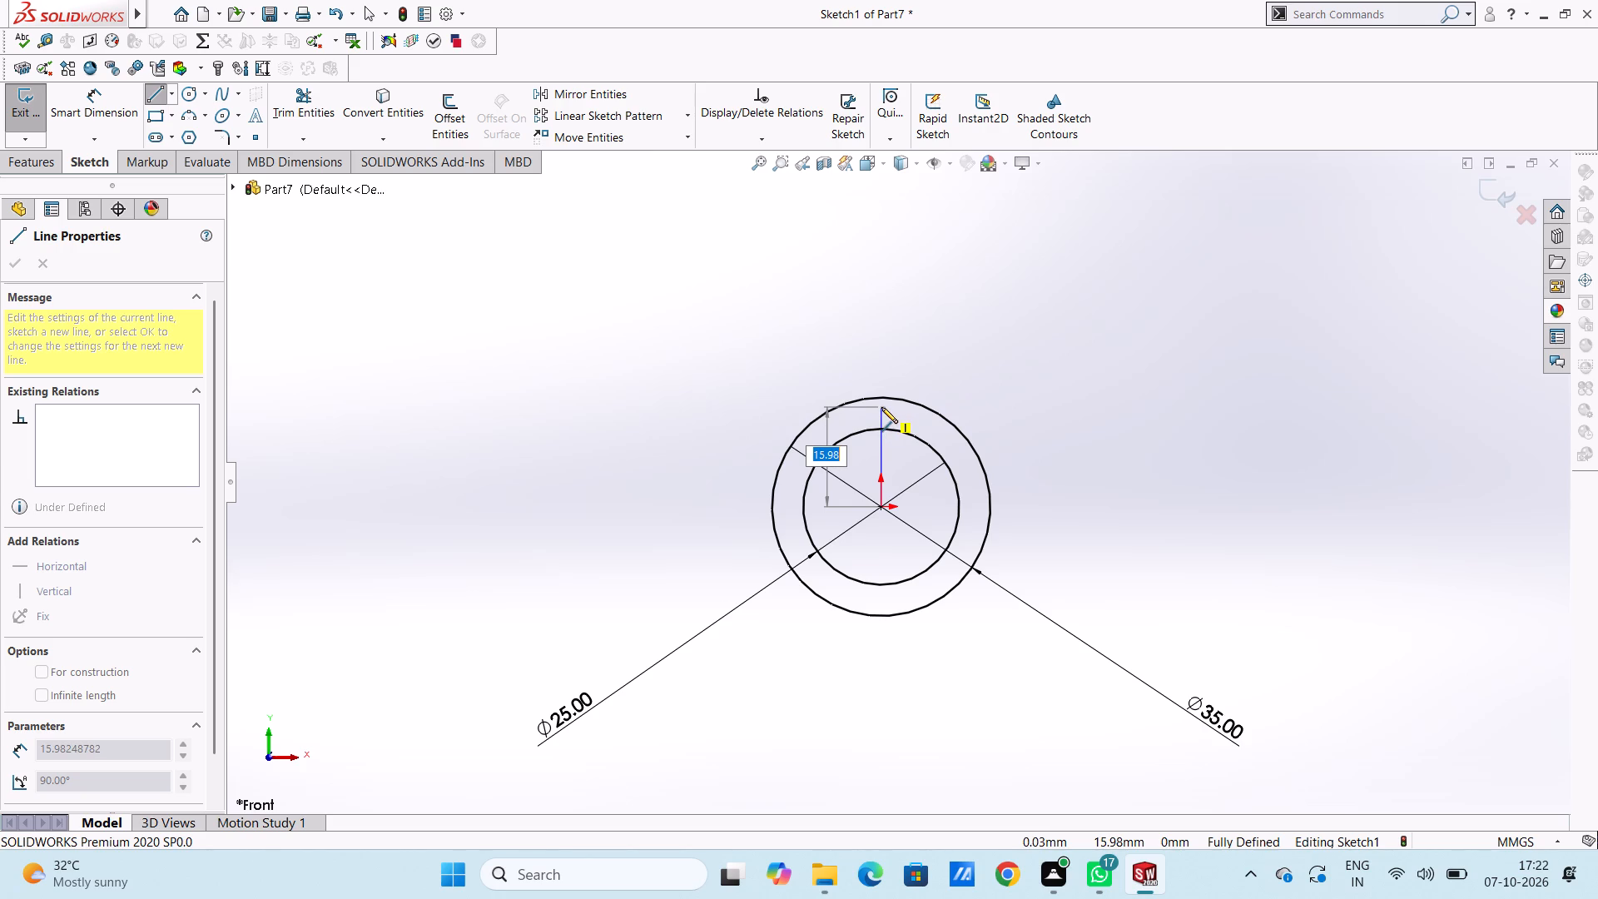
type("15")
type(".70")
key("Return")
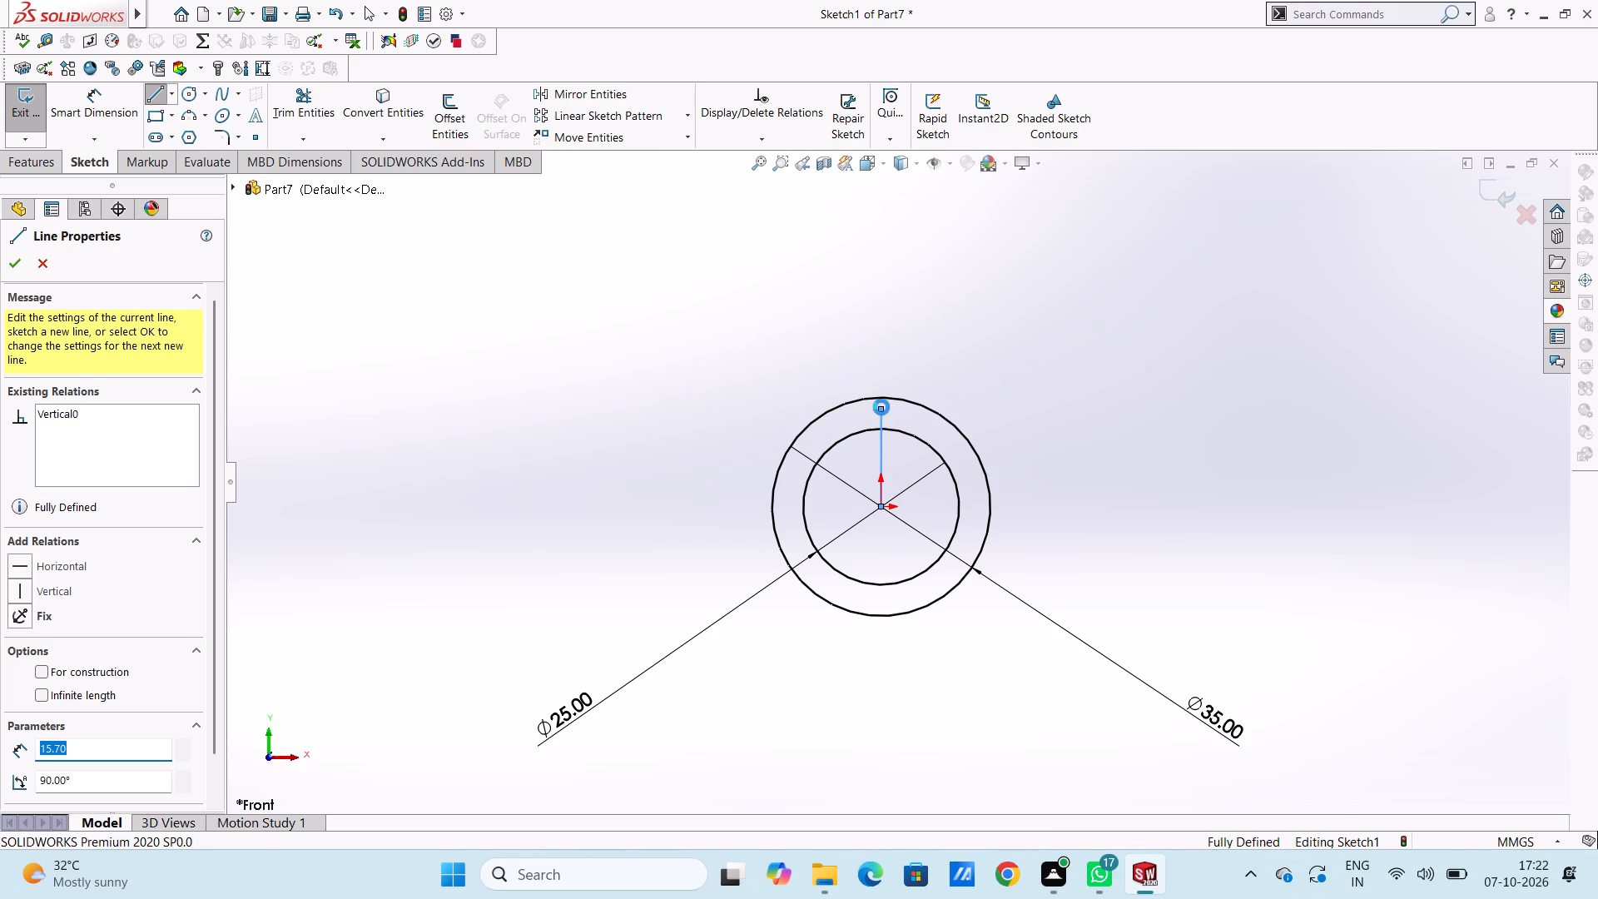
key("Escape")
key("Escape")
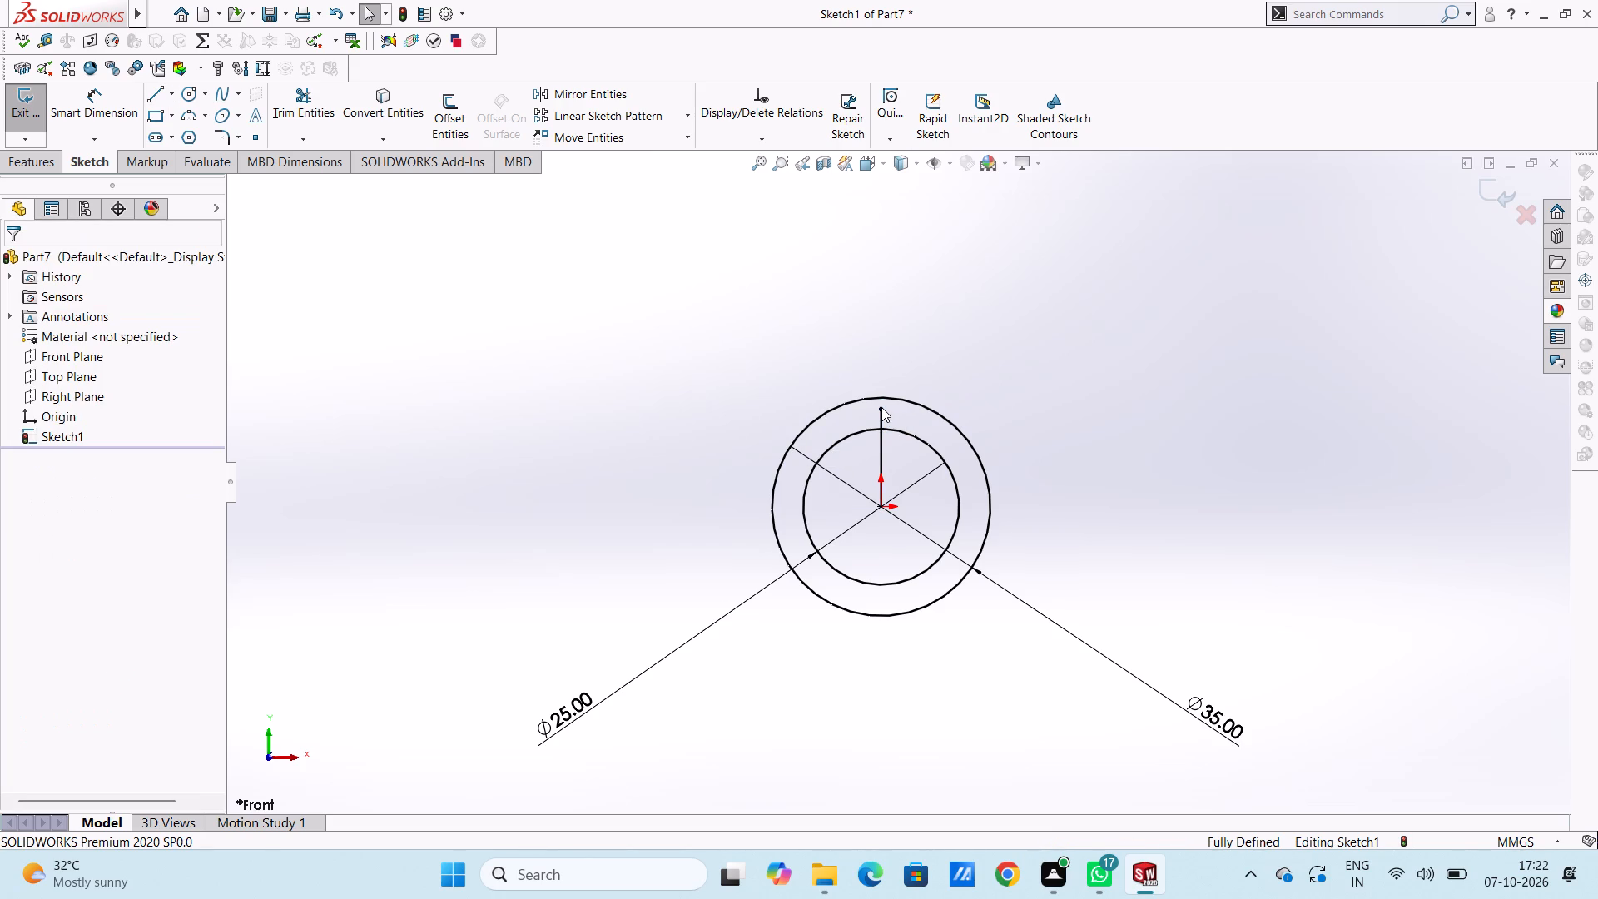
Offset the vertical line bi-directionally by 3 mm with dimensions added.
left_click(449, 126)
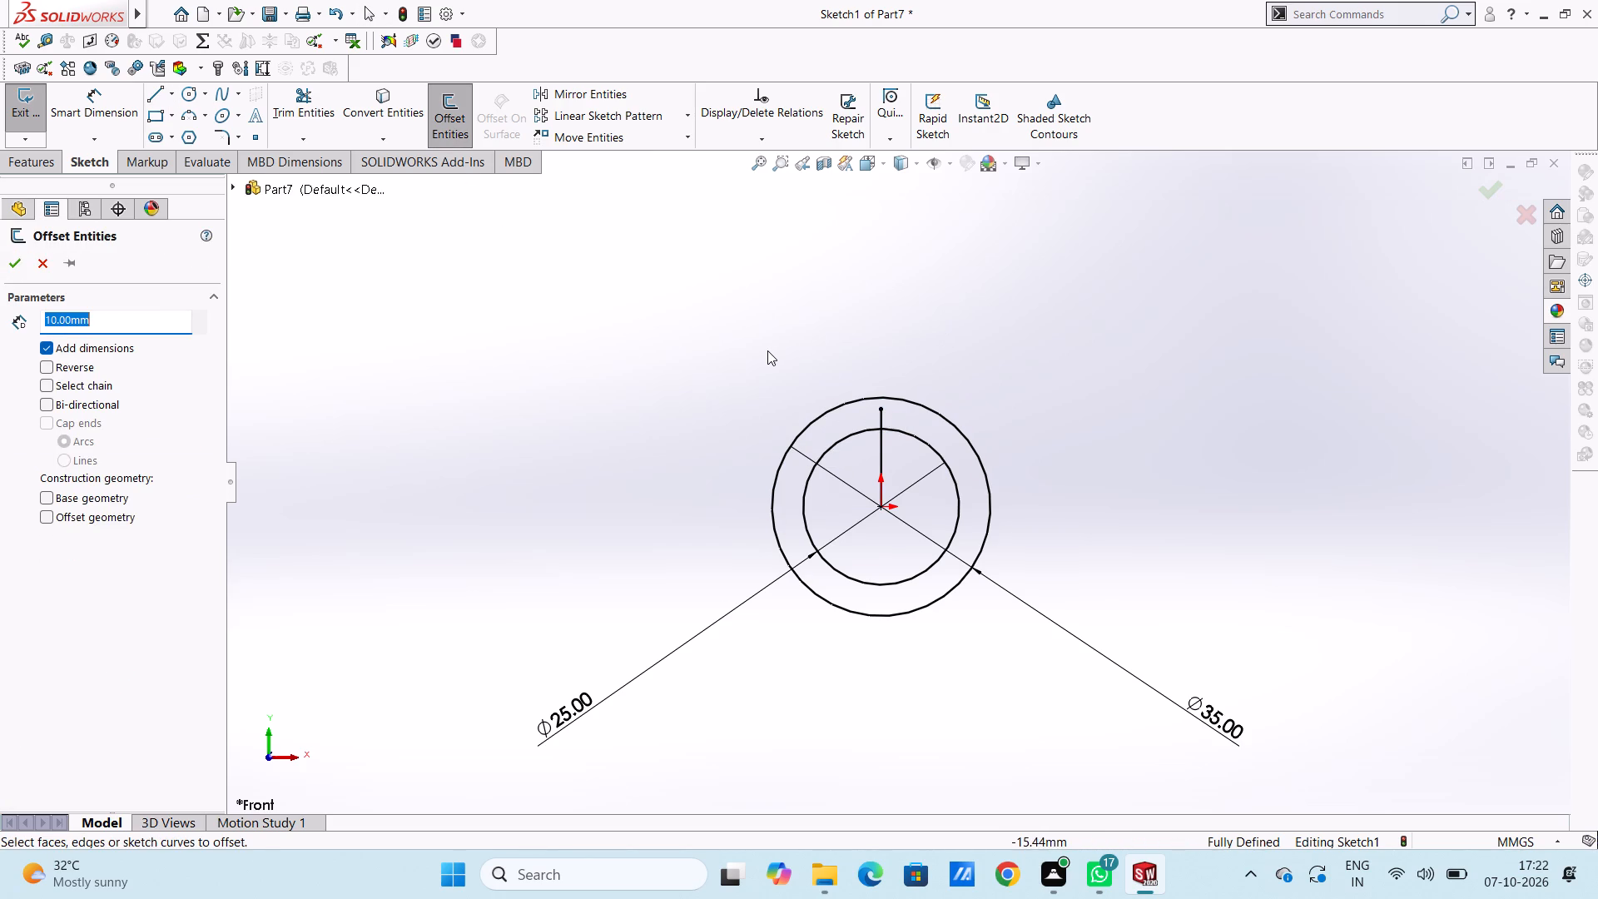
key("3")
key("Return")
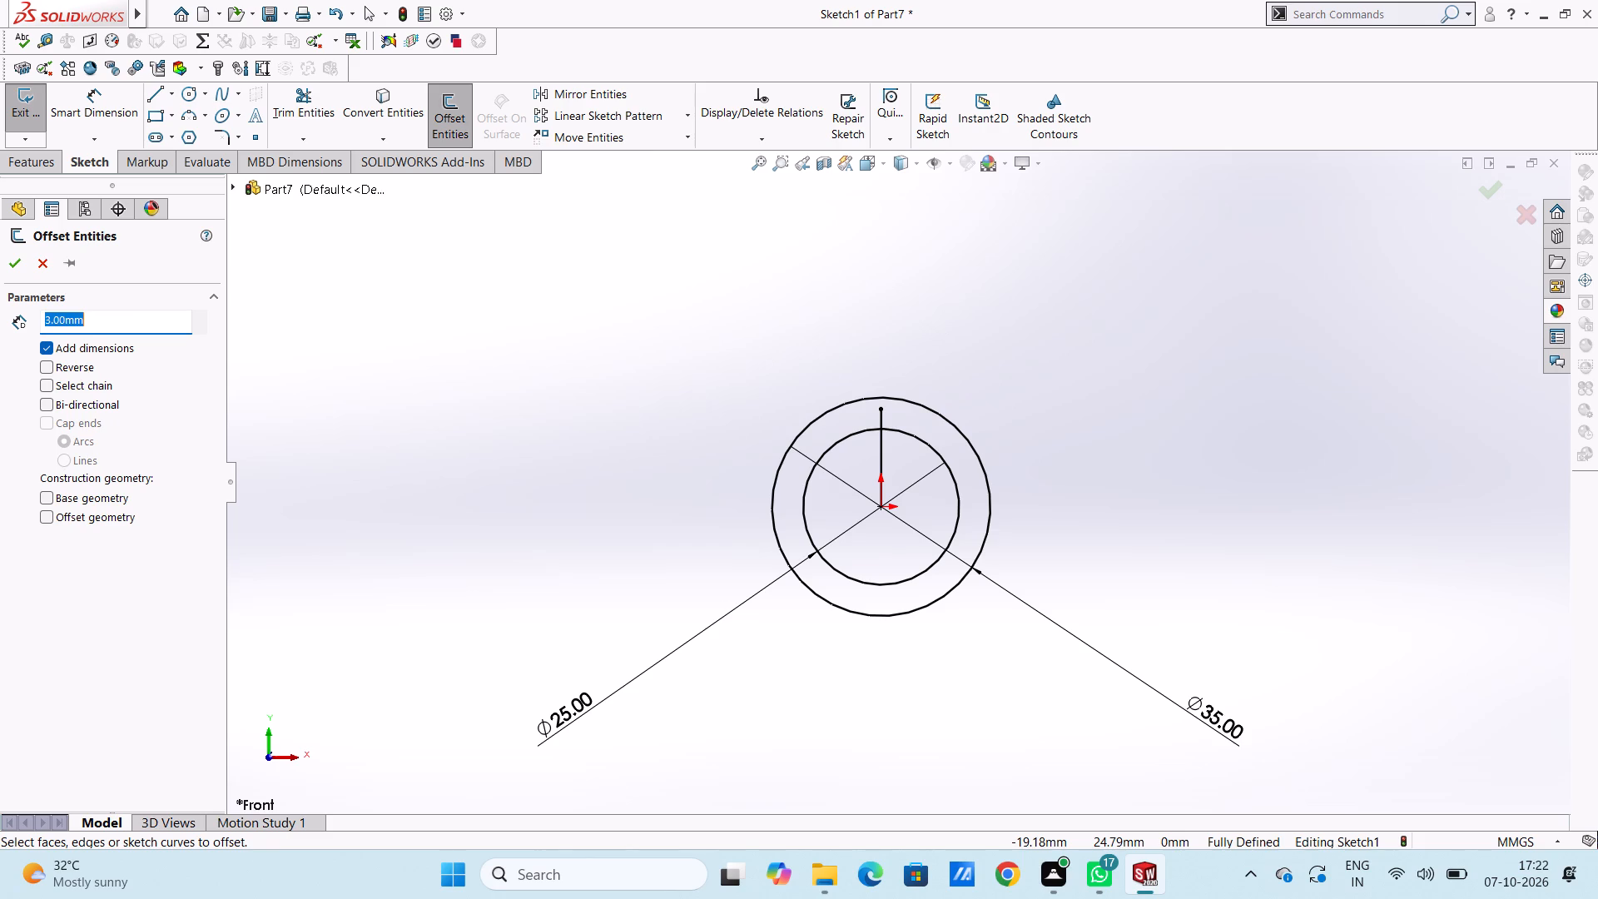
left_click(878, 426)
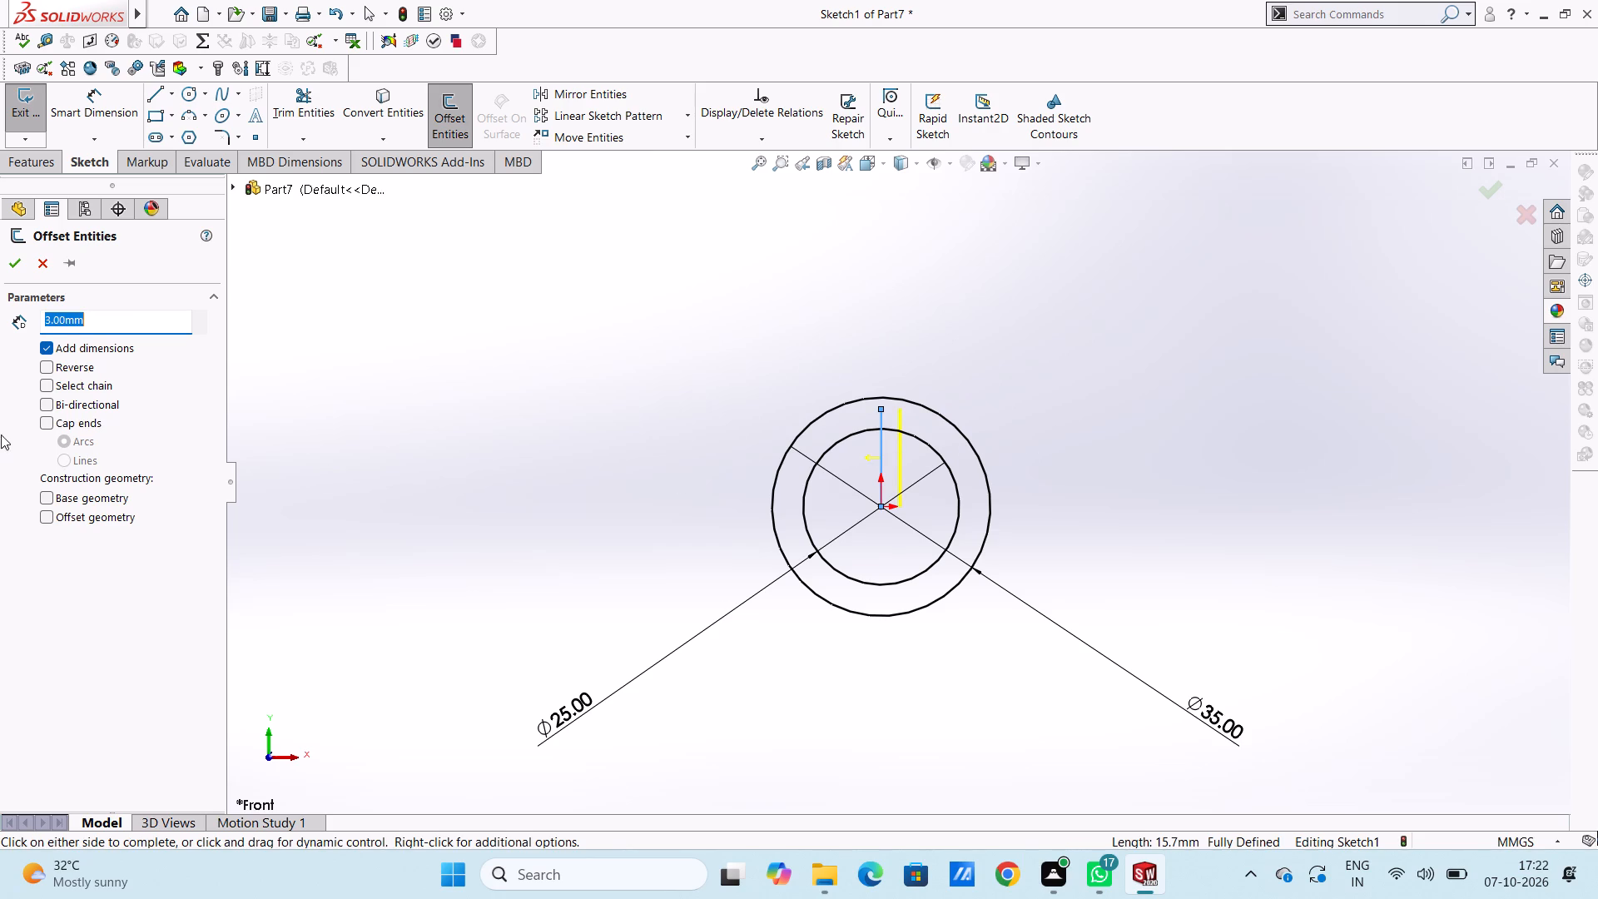
left_click(45, 405)
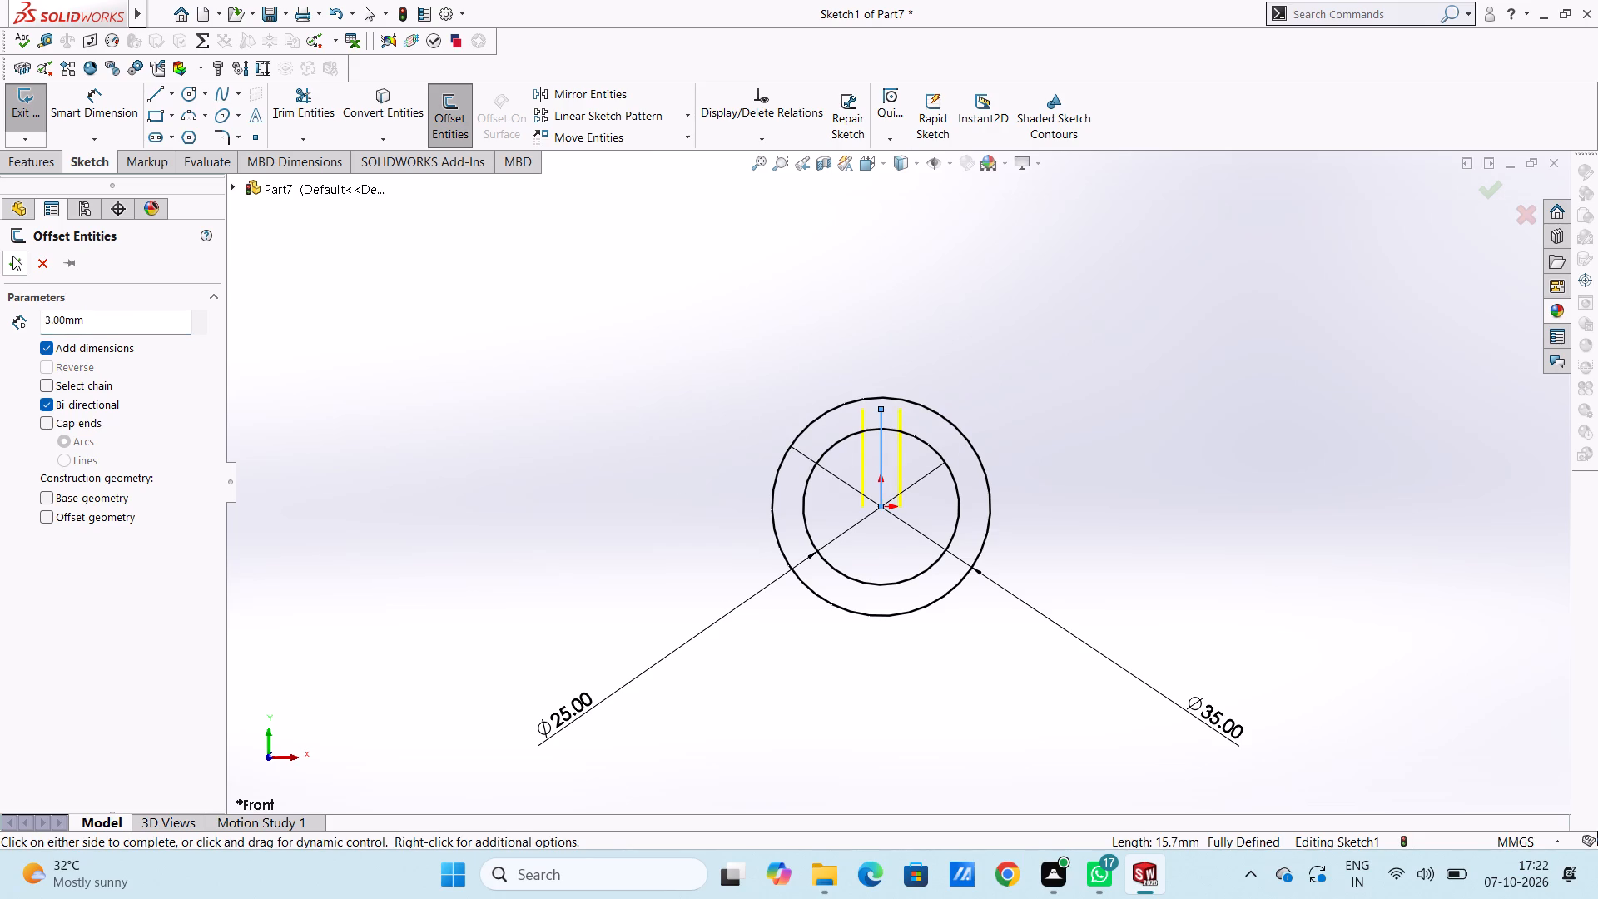
left_click(15, 261)
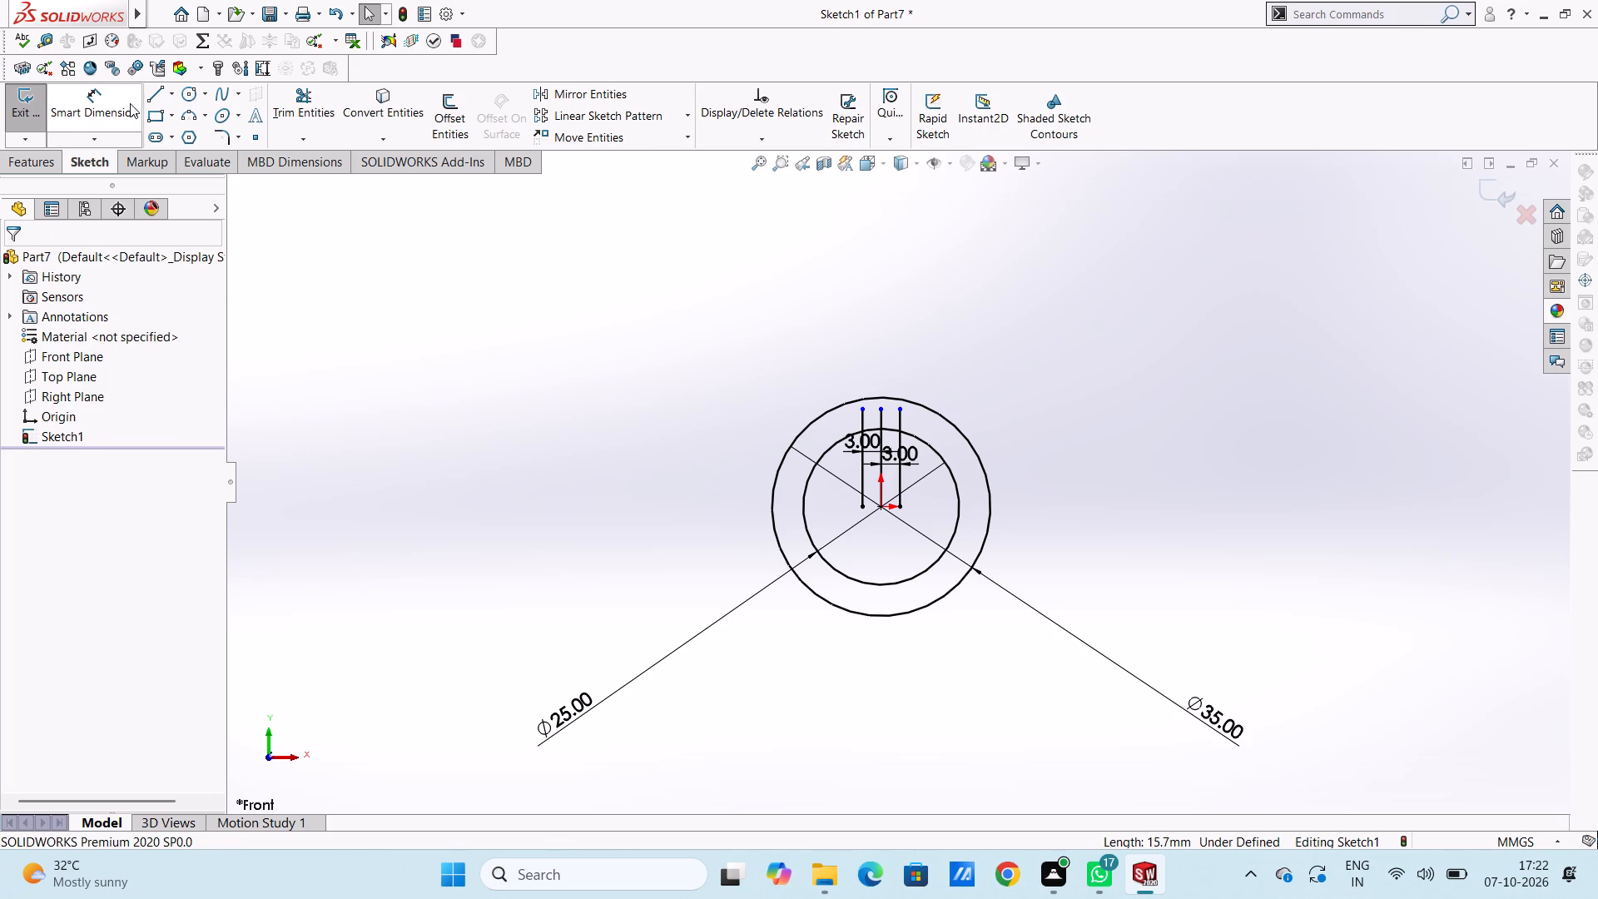
Draw a horizontal line 6 mm long joining the upper ends of the two offset lines.
left_click(155, 93)
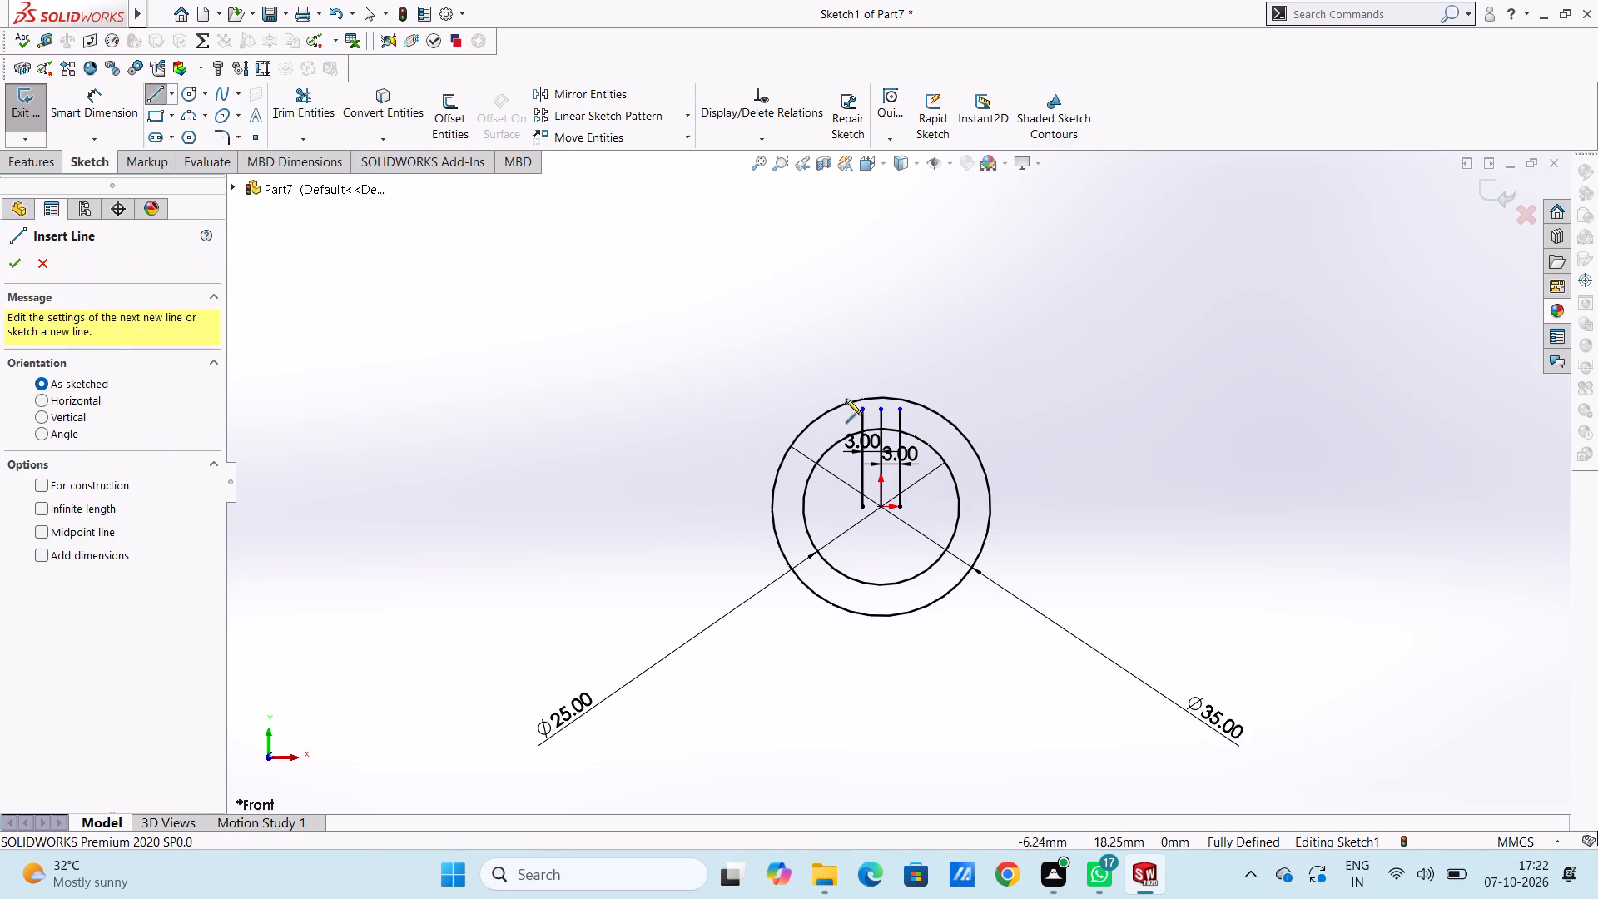
left_click(860, 407)
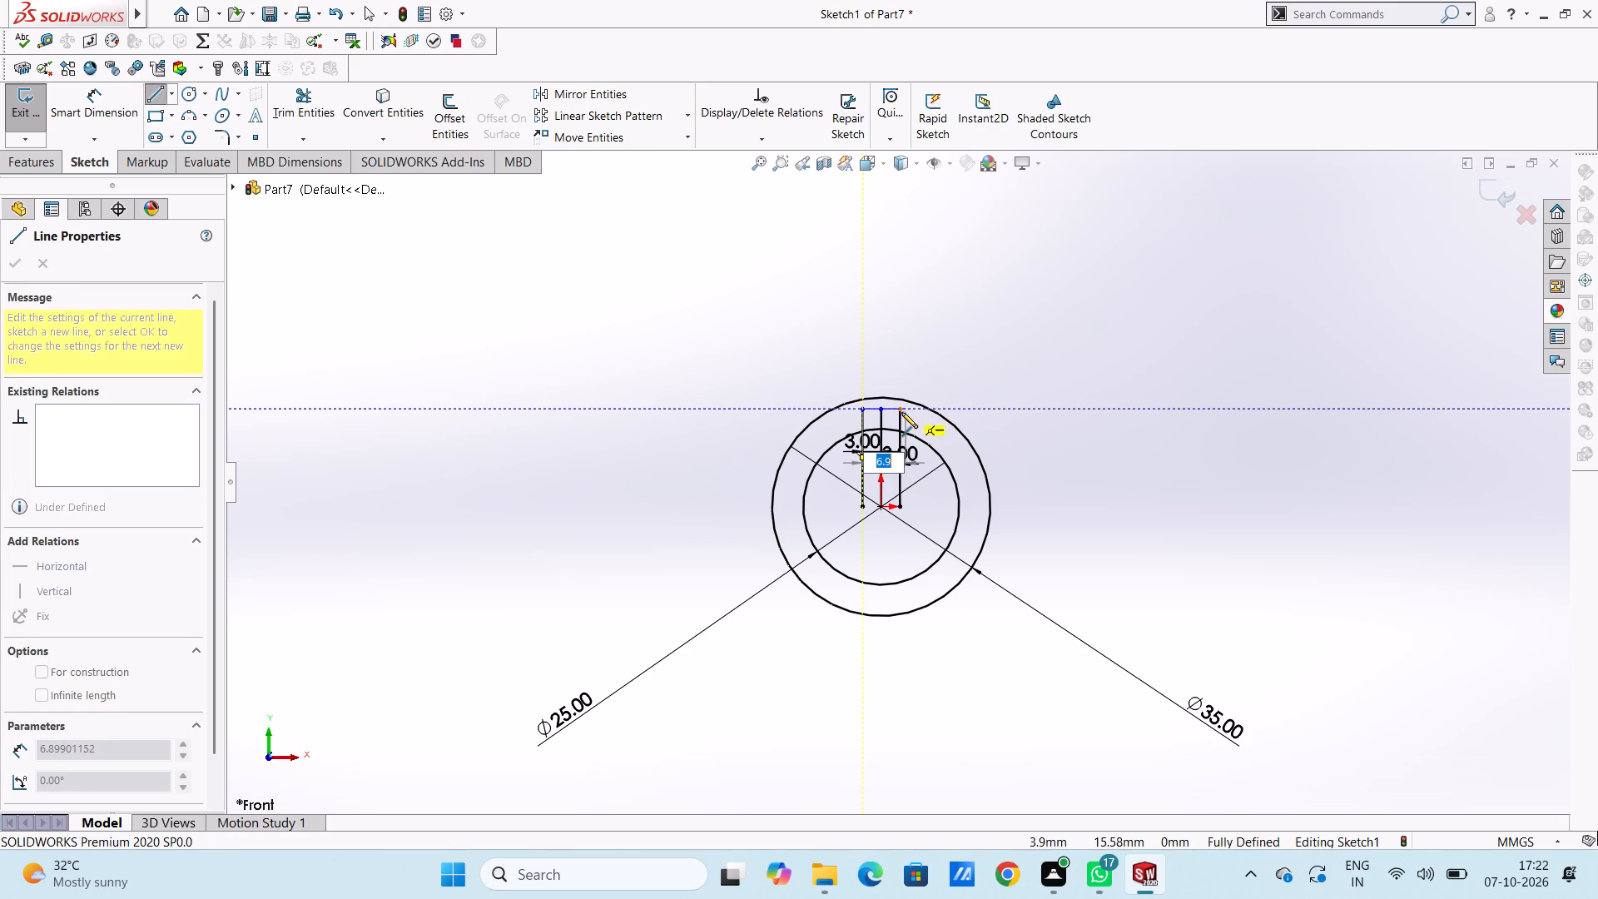
left_click(901, 412)
key("Escape")
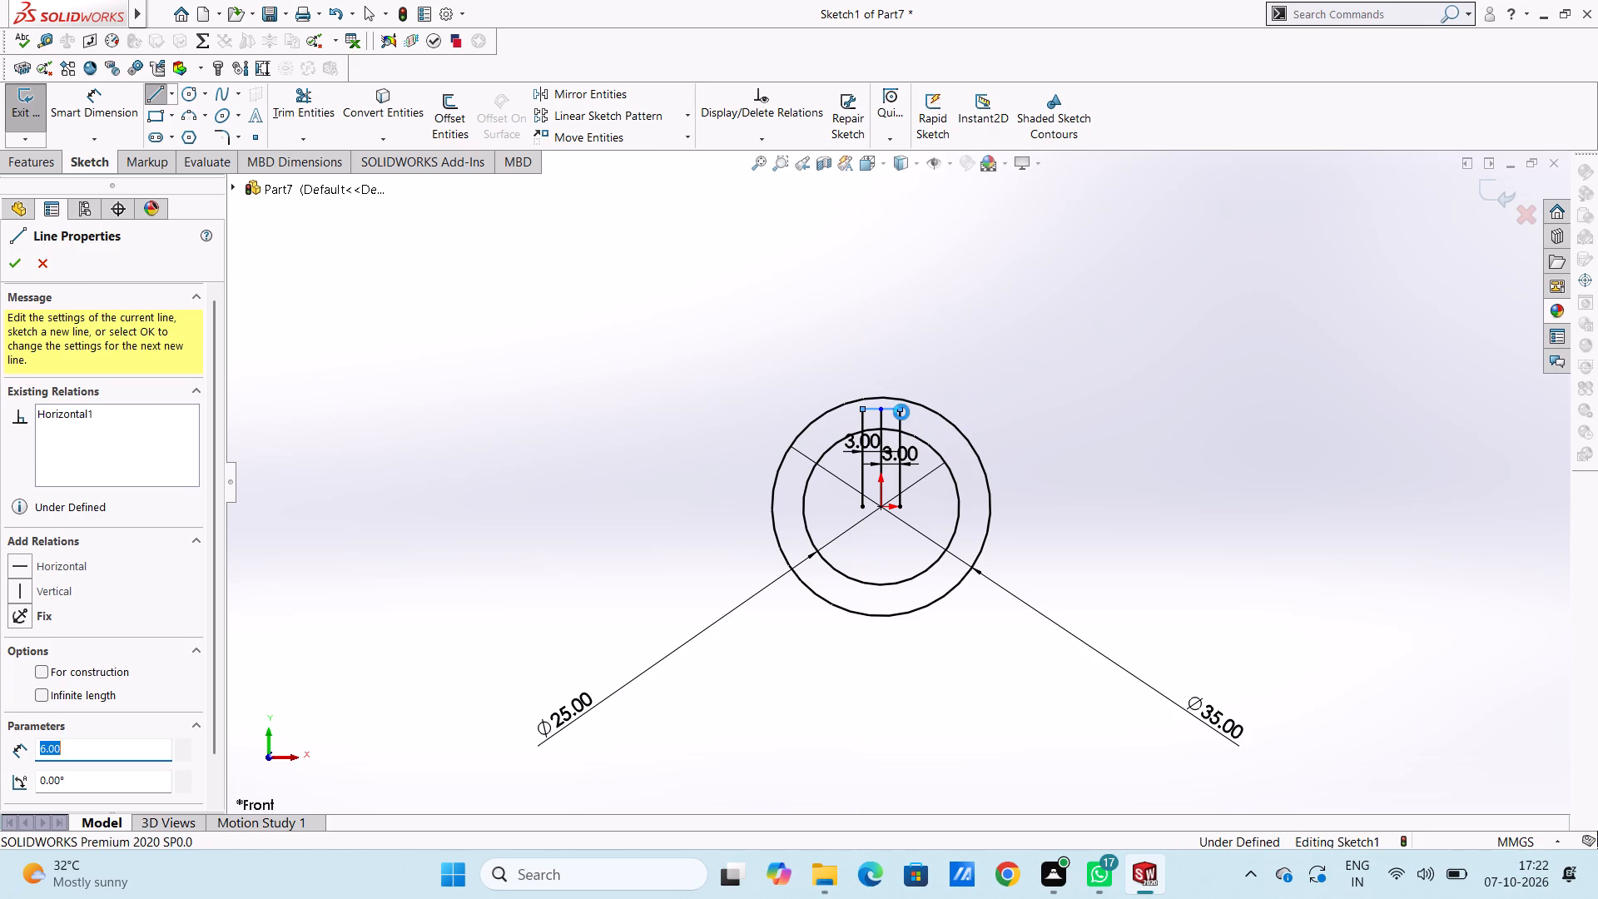
key("Escape")
key("Escape")
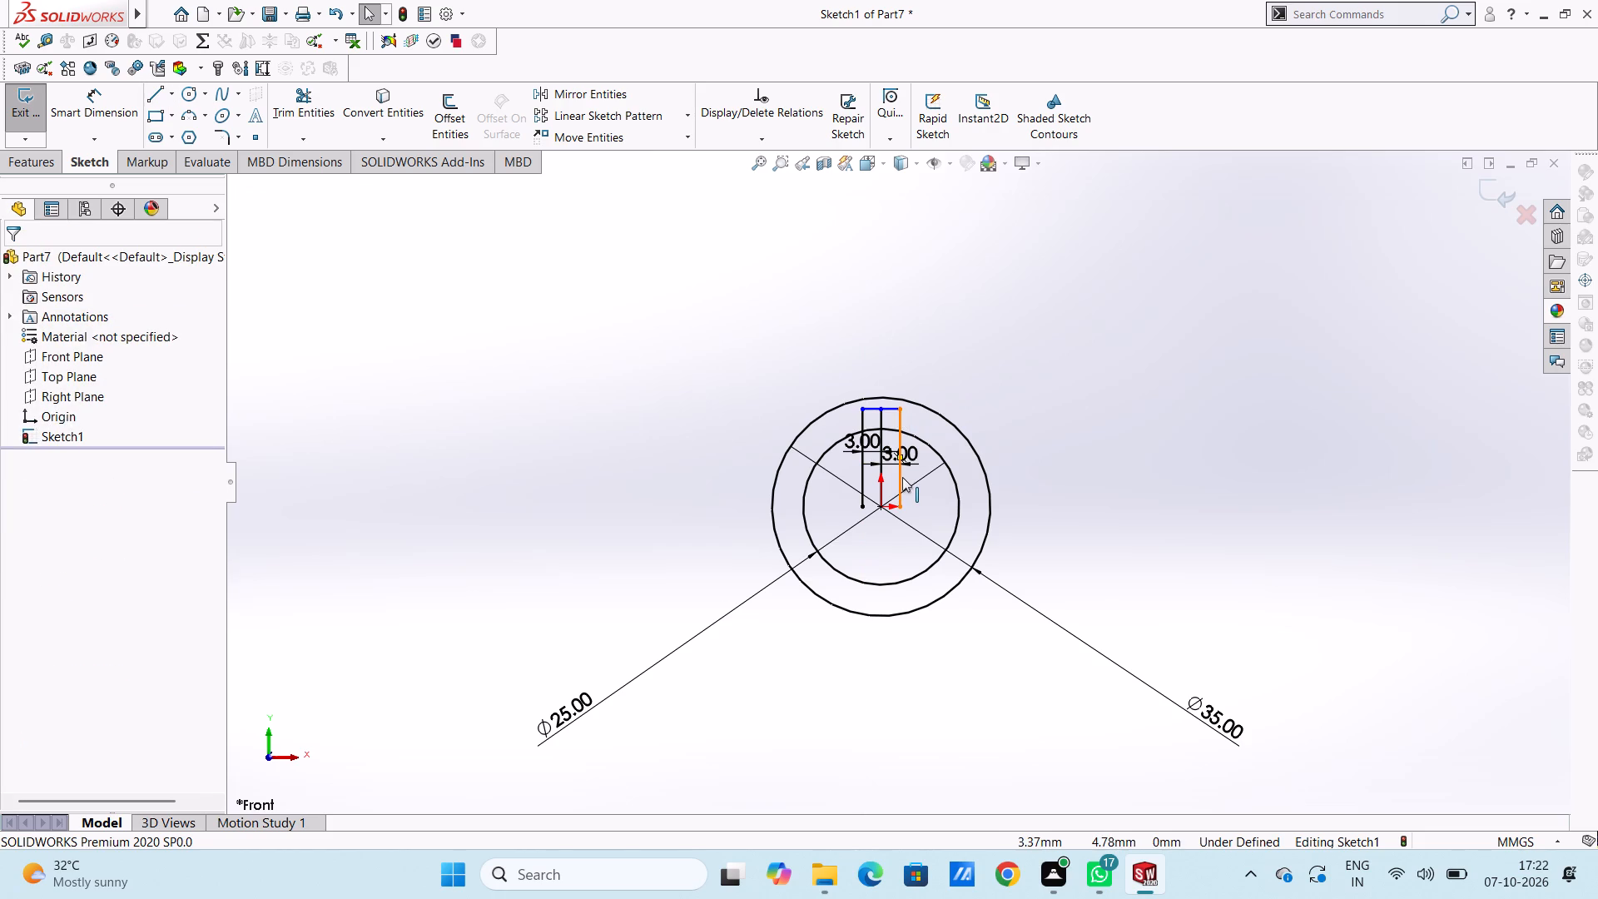
Trim the vertical lines inside the inner circle, the remaining centre line and the inner circle's arc across the slot, leaving an open keyway.
scroll(900, 442, "down", 3)
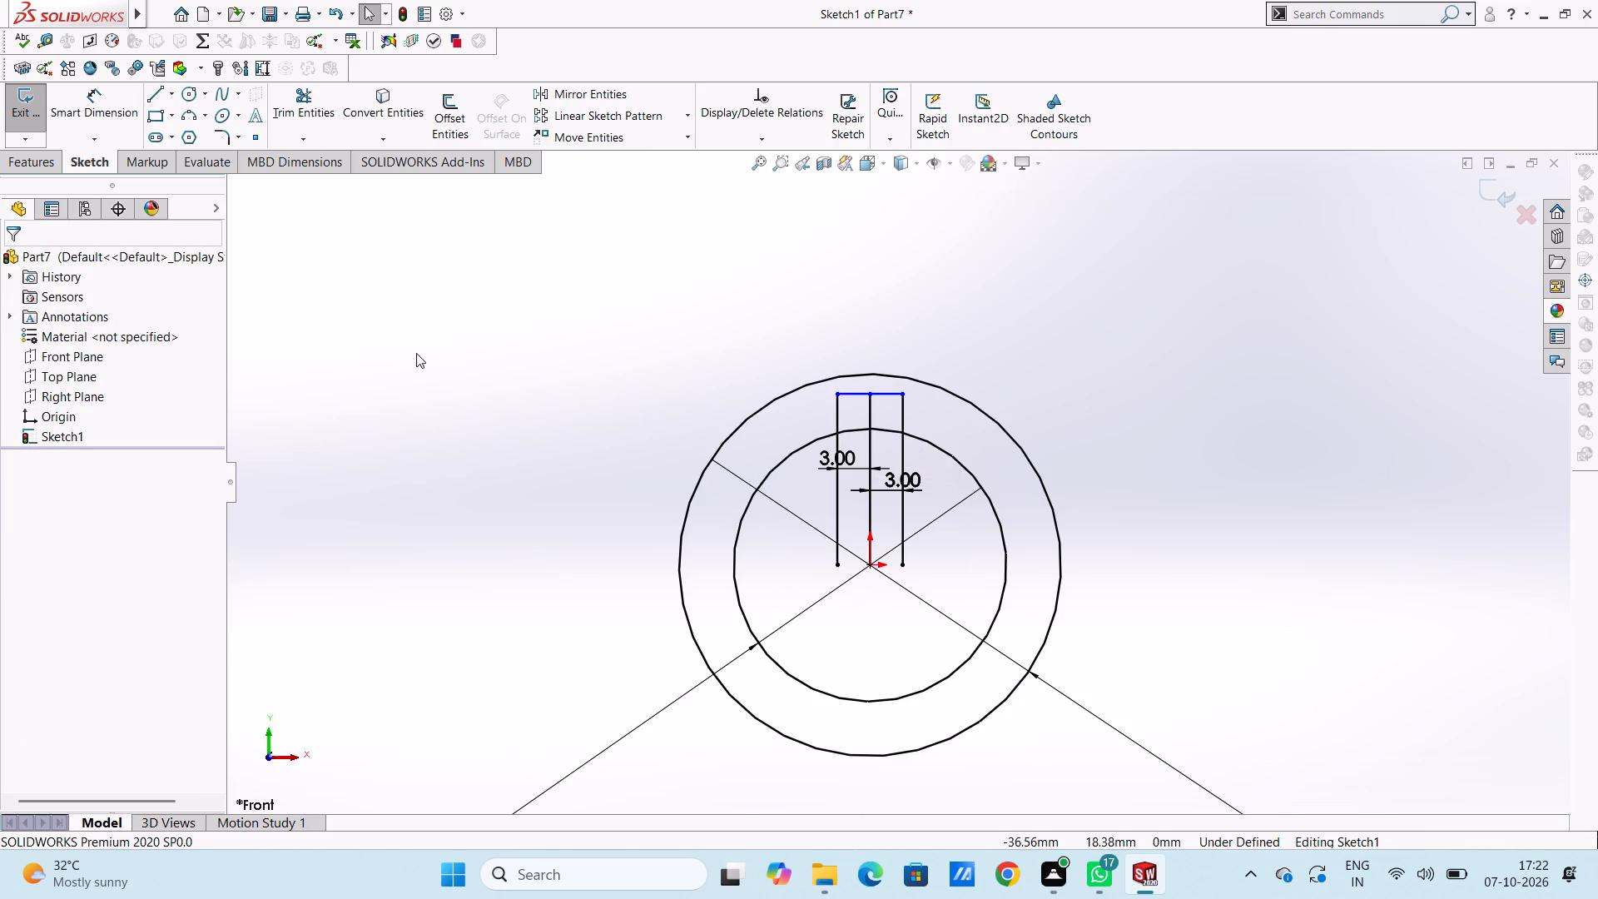
left_click(301, 101)
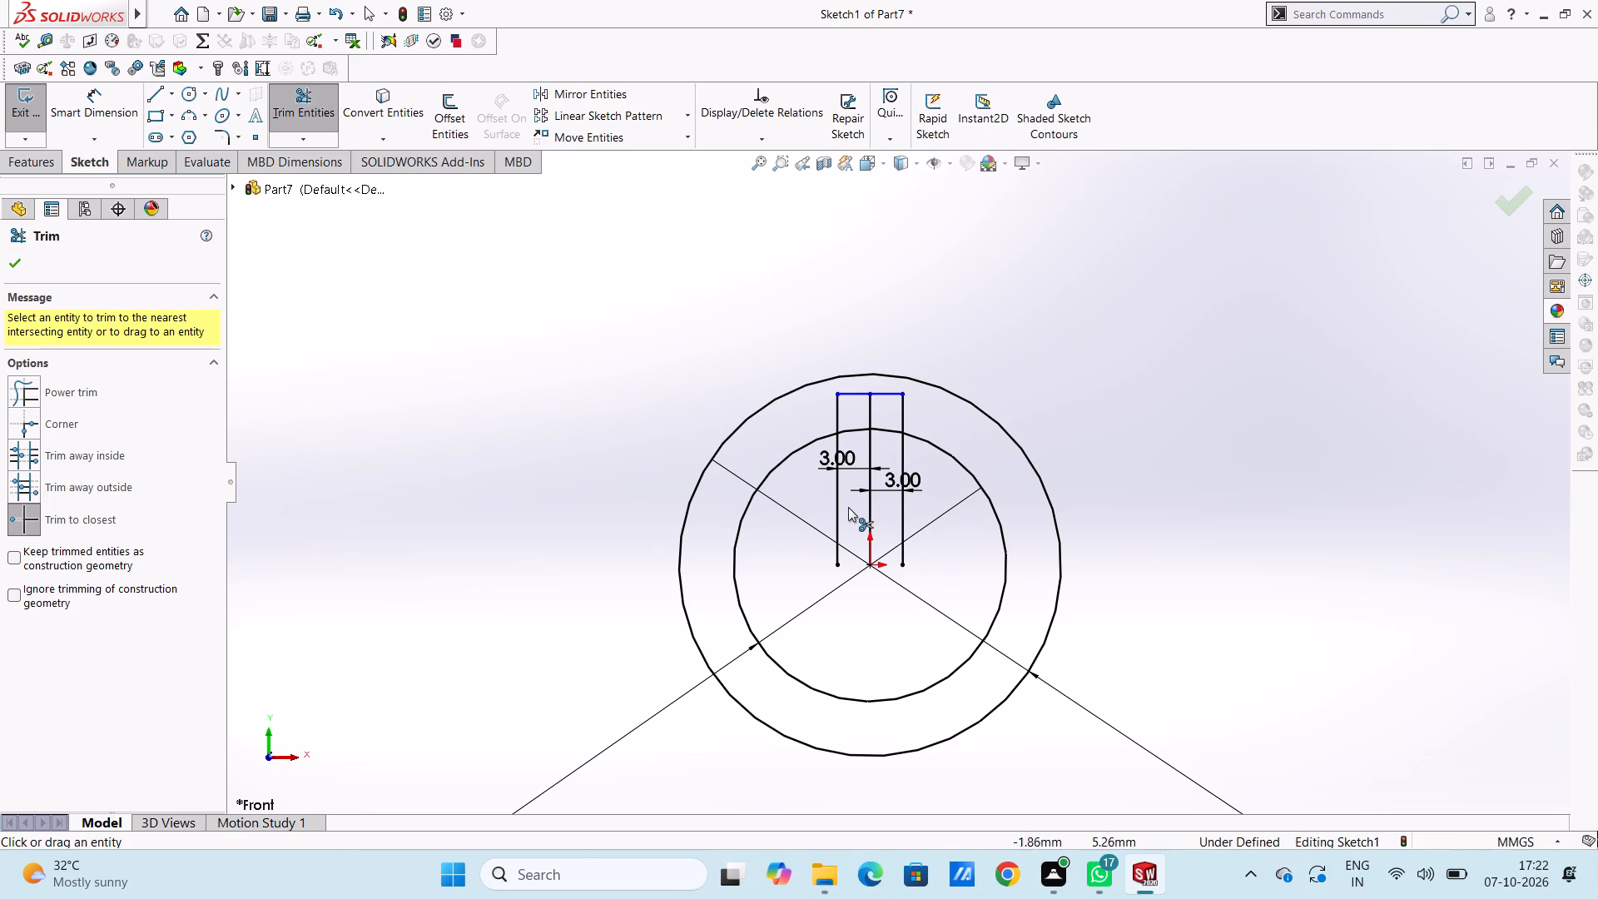
left_click(842, 504)
left_click(868, 514)
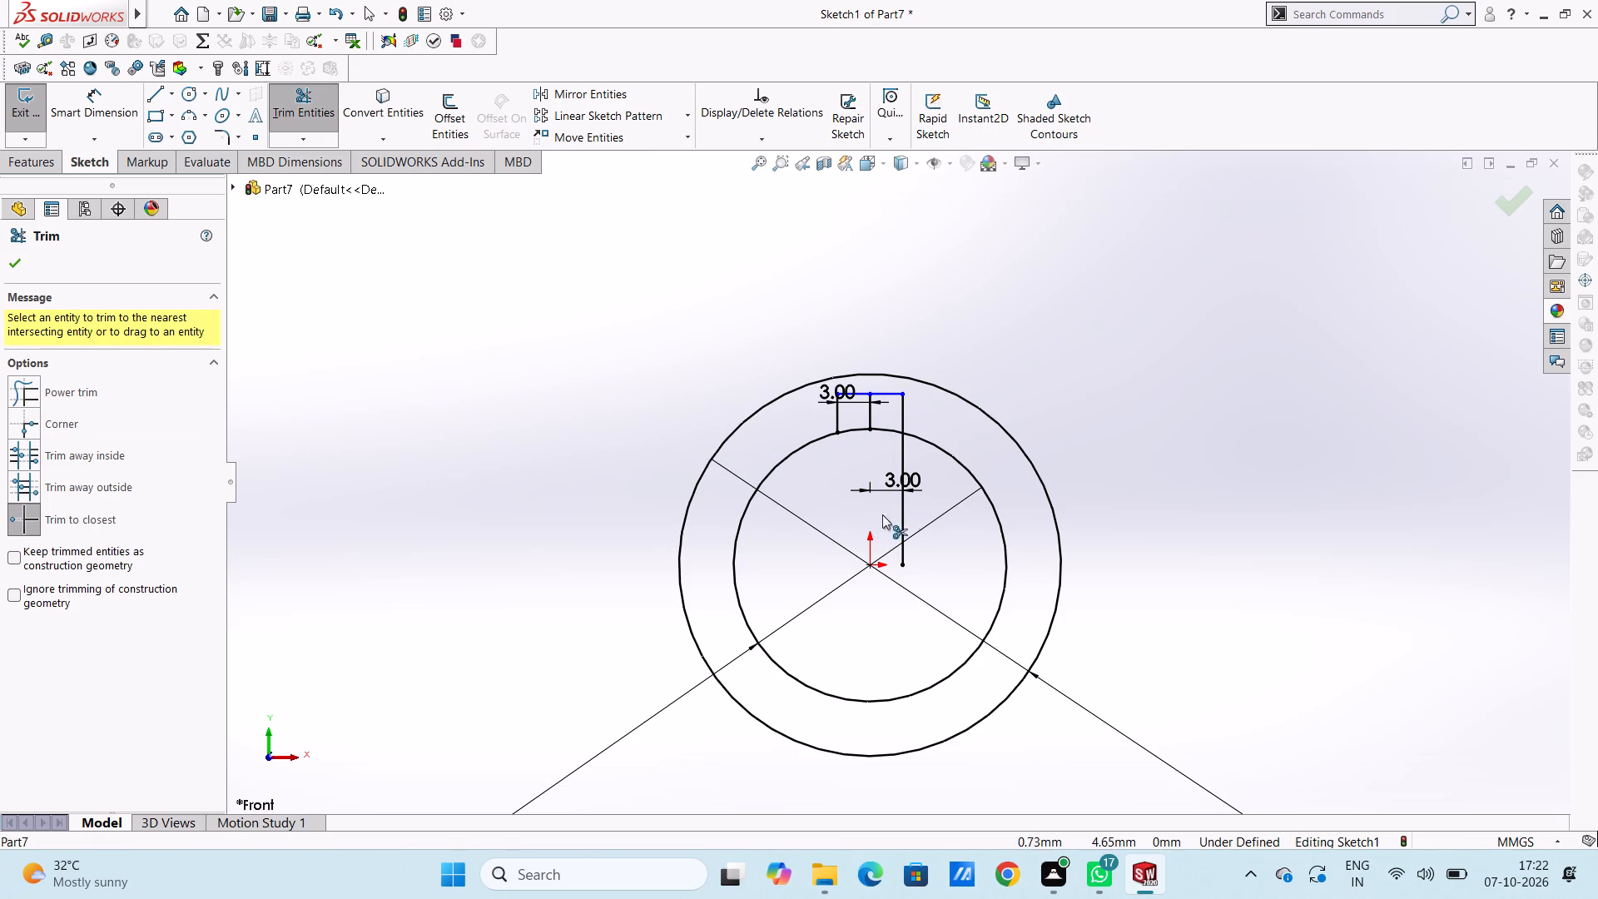
left_click(901, 517)
left_click(871, 413)
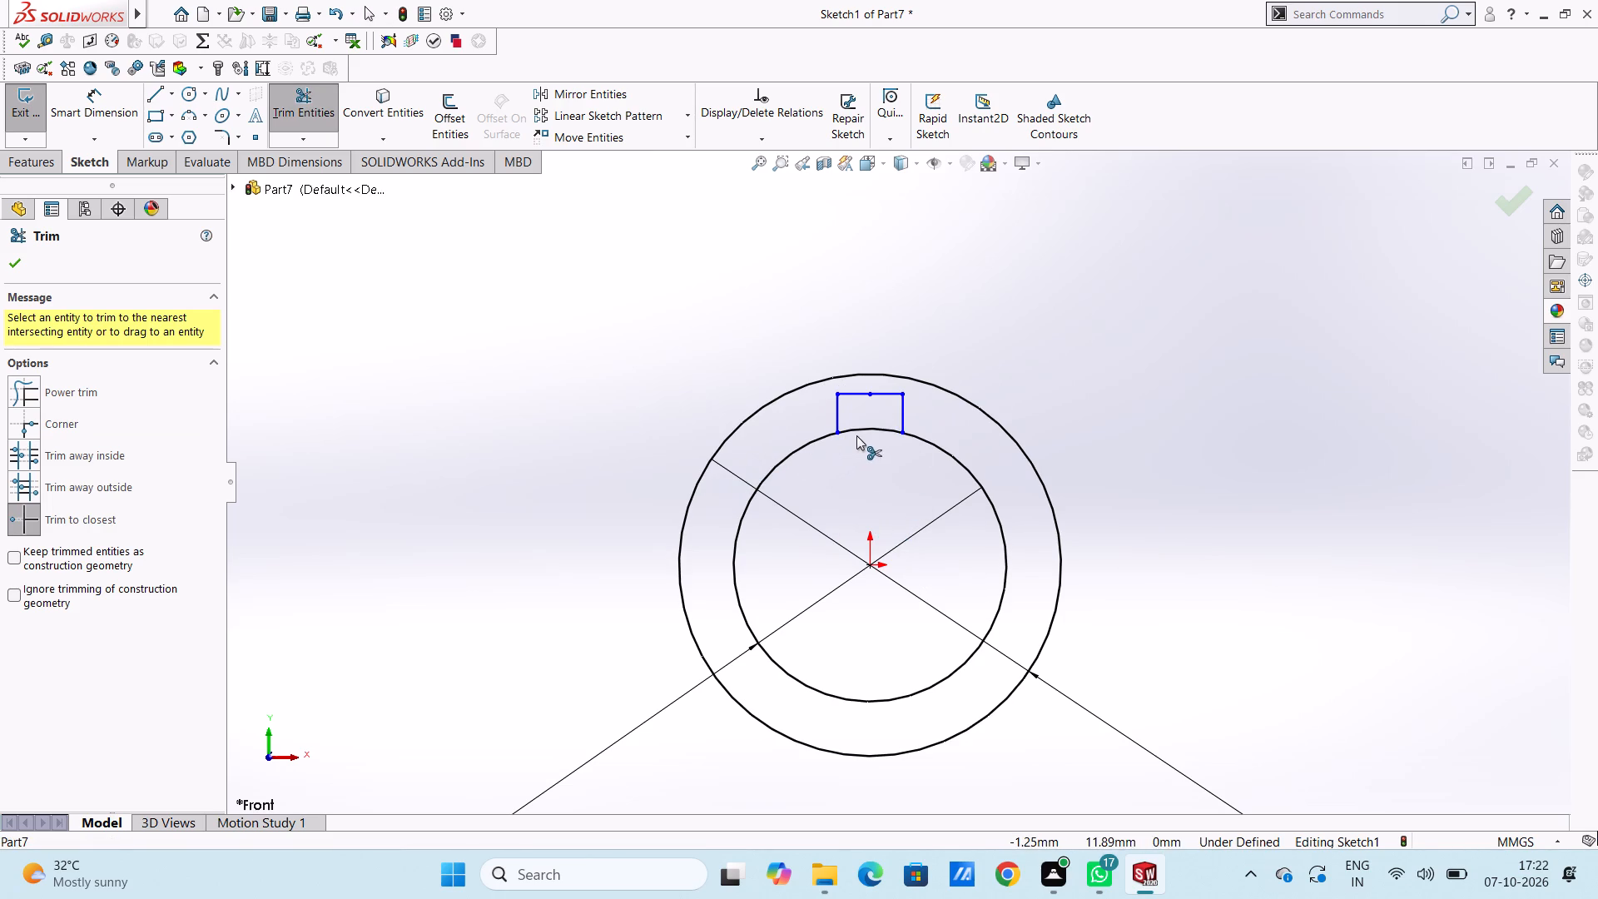
left_click(860, 427)
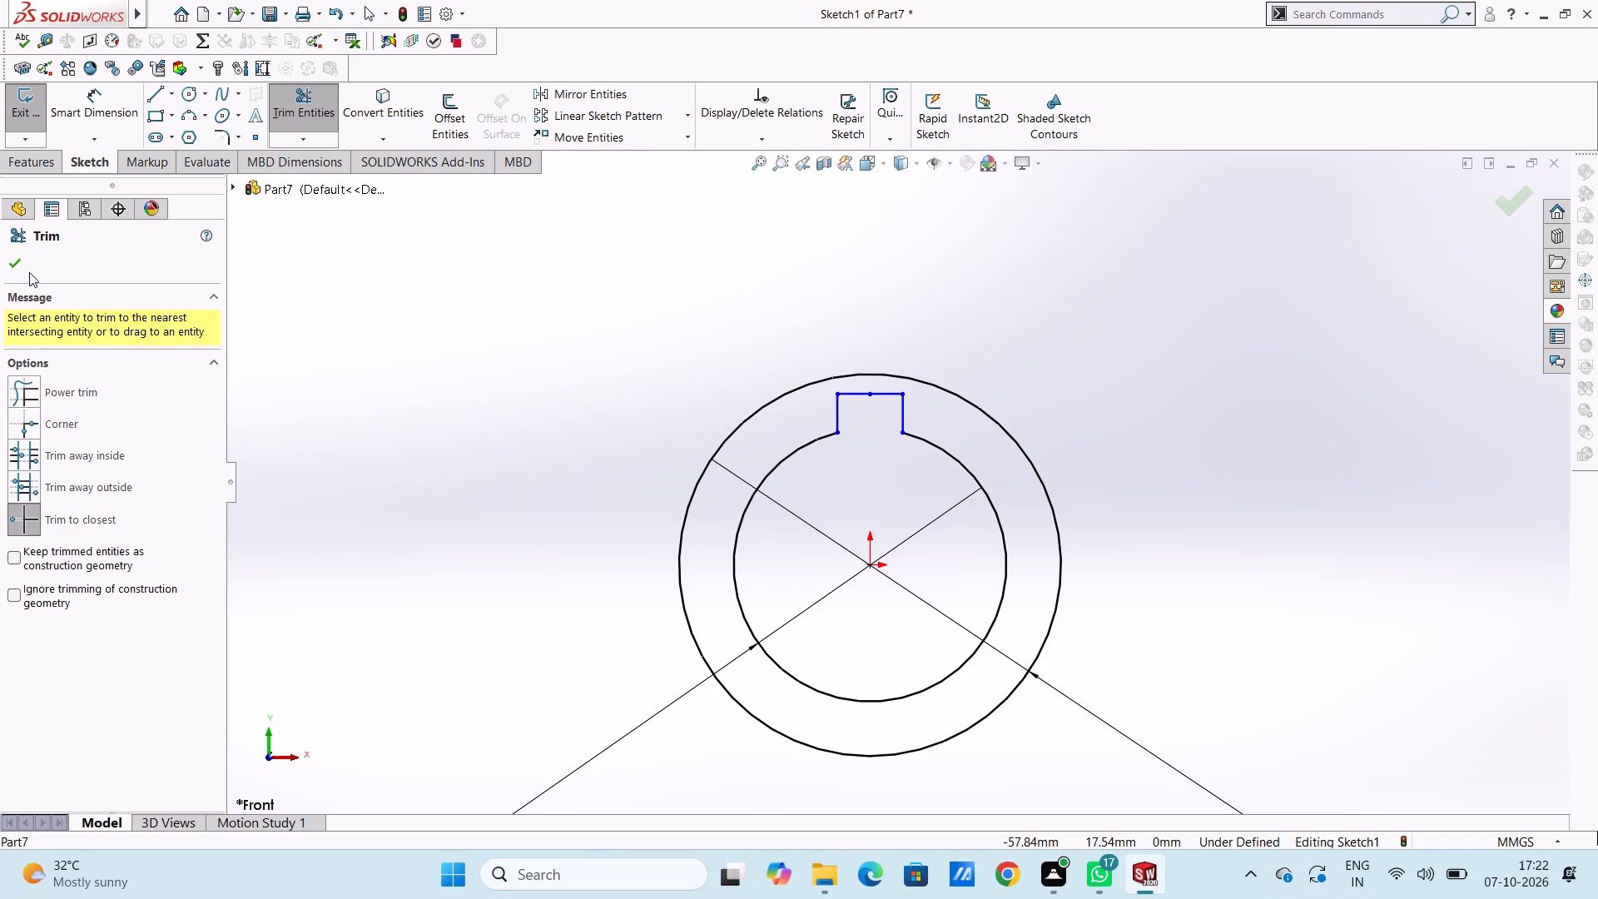
left_click(29, 271)
left_click(24, 267)
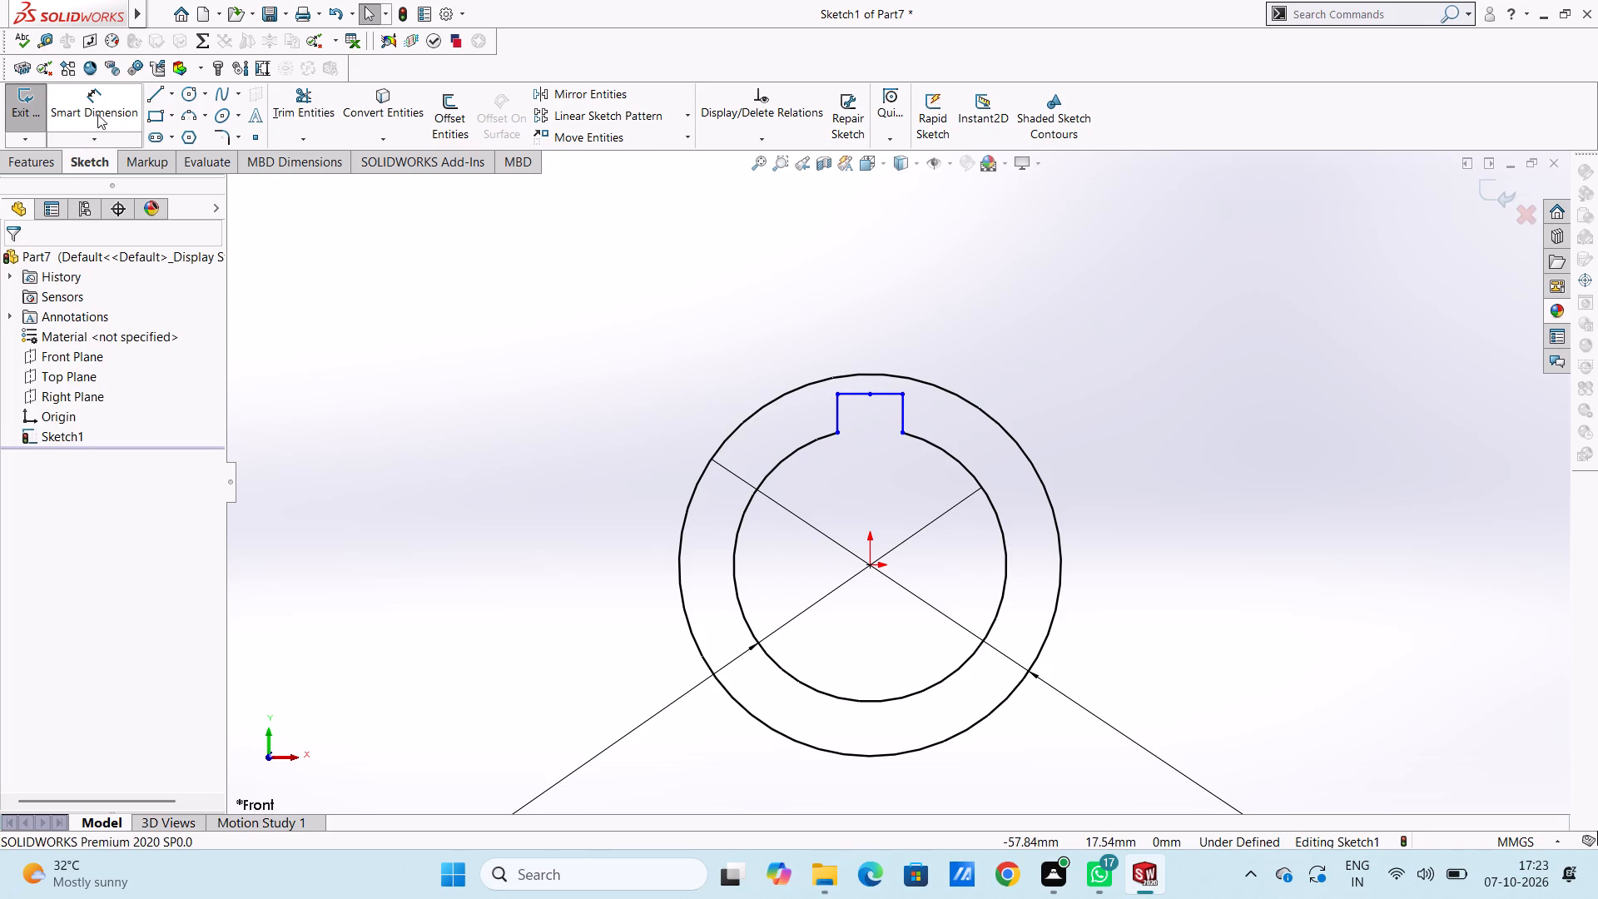
Dimension the vertical distance from the origin to the keyway's top line, keeping its current value.
left_click(97, 113)
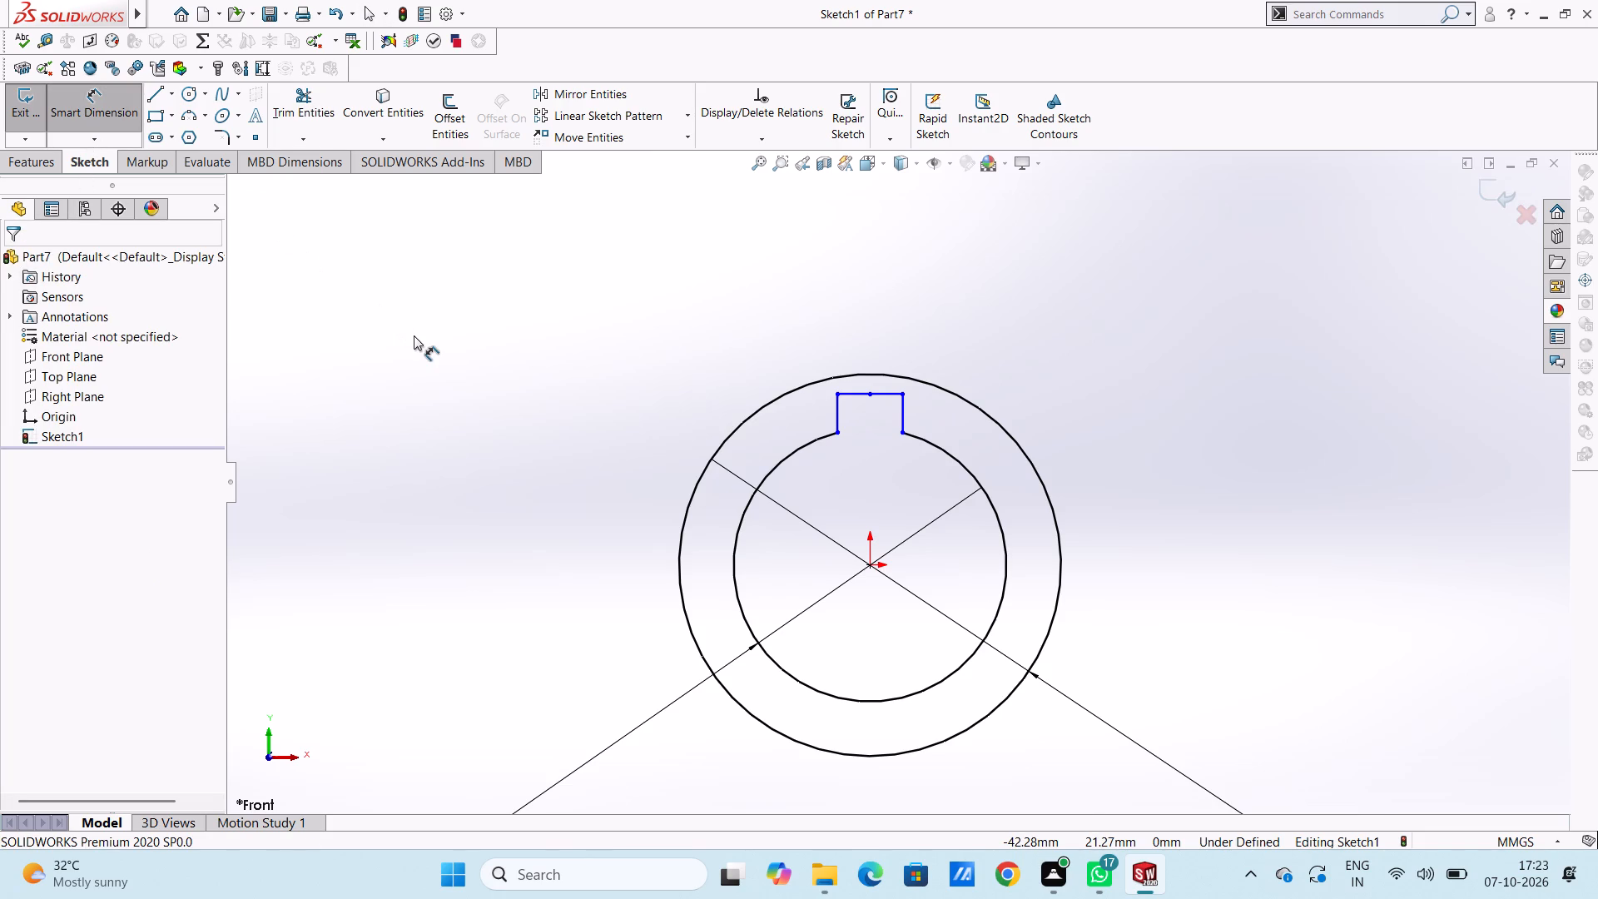
left_click(871, 569)
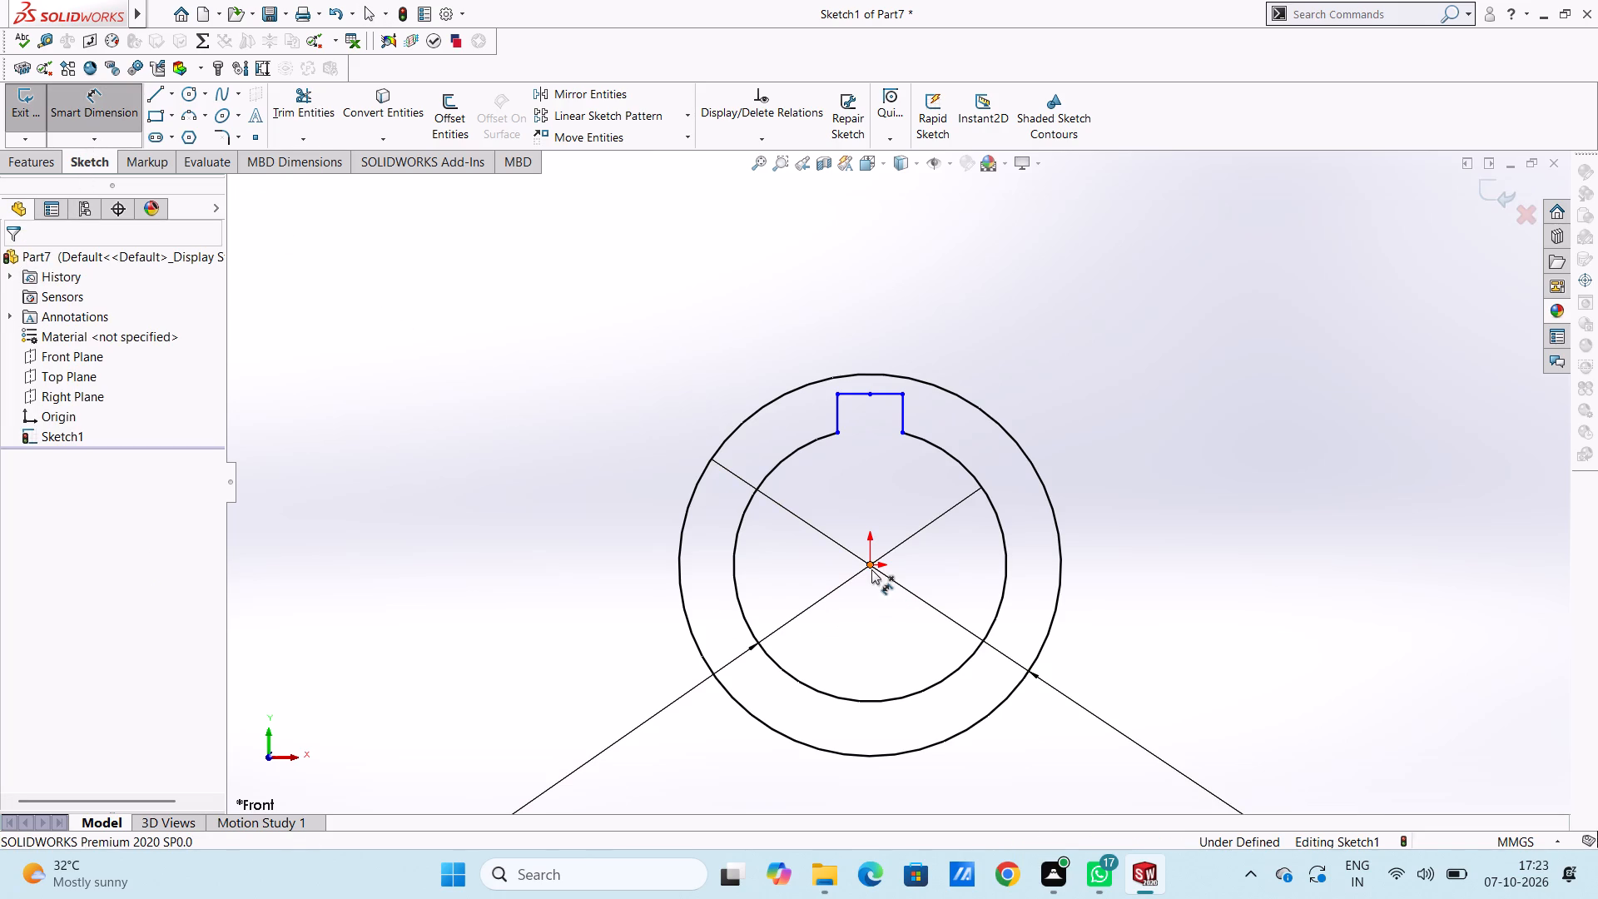
left_click(858, 397)
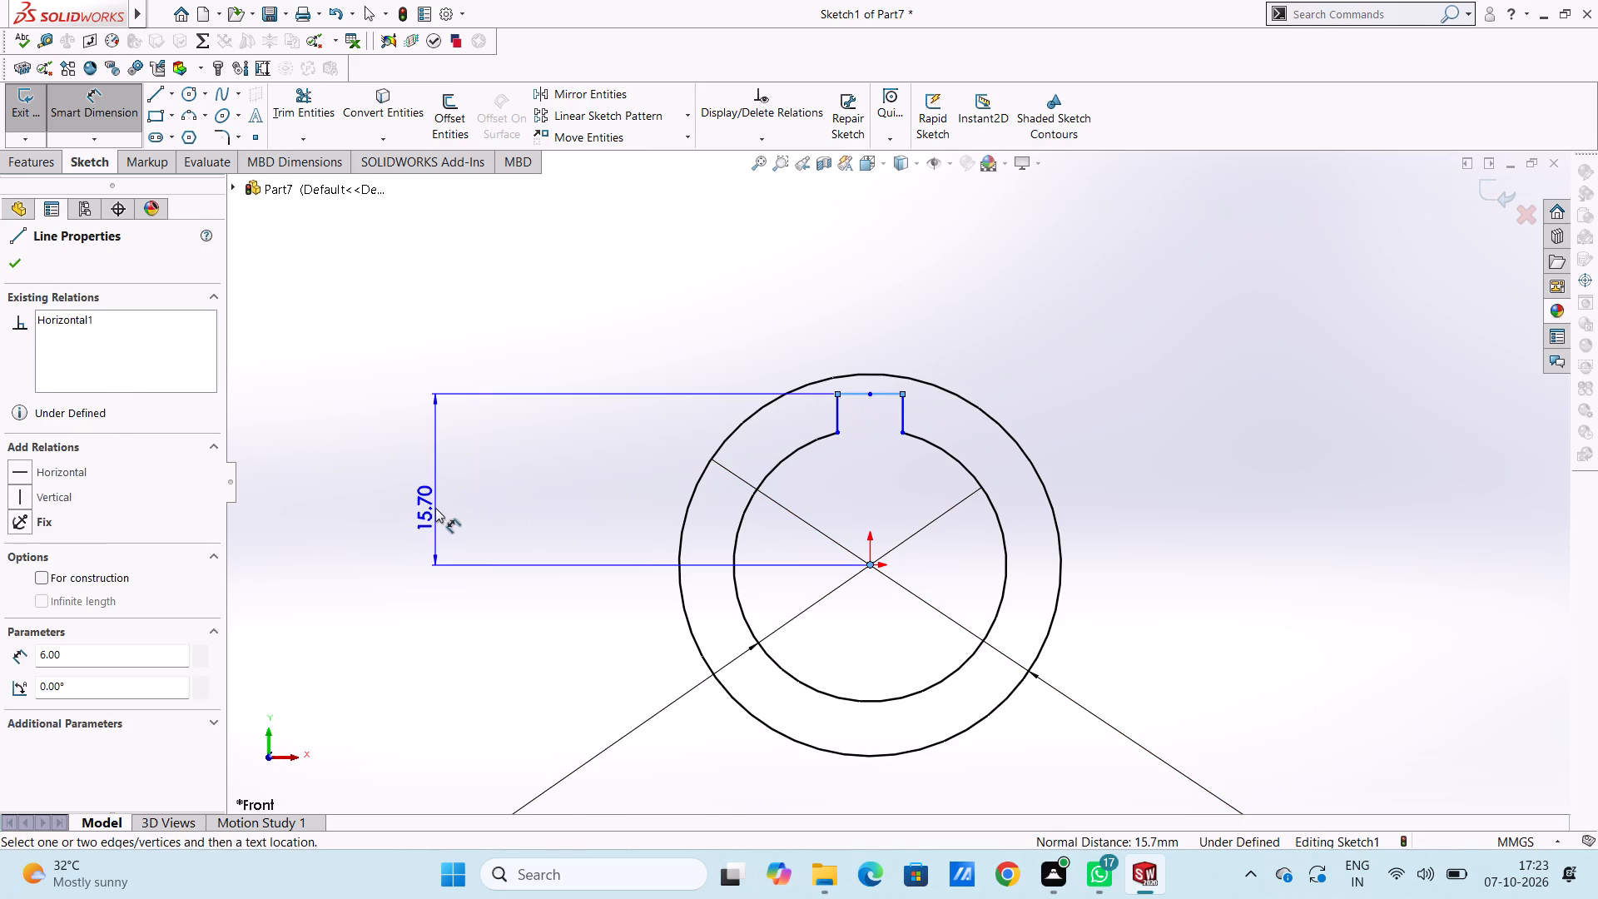
left_click(435, 508)
left_click(358, 492)
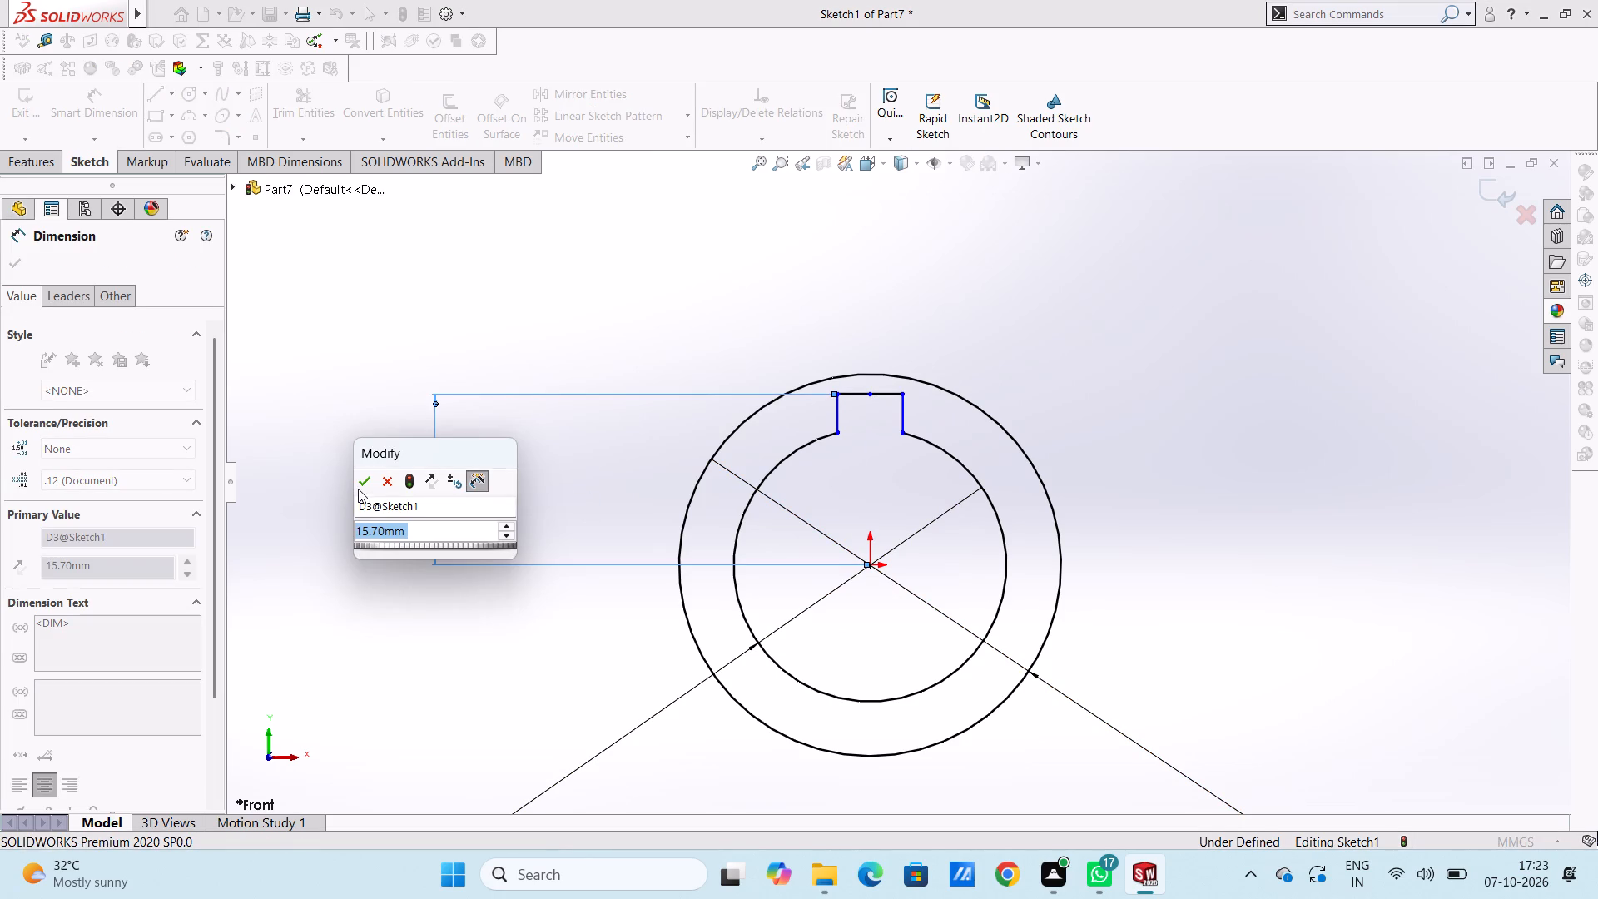
left_click(359, 484)
left_click(351, 449)
Dimension the horizontal distance from the origin to each of the keyway's two vertical sides, placing both dimensions below the circles.
scroll(351, 449, "up", 1)
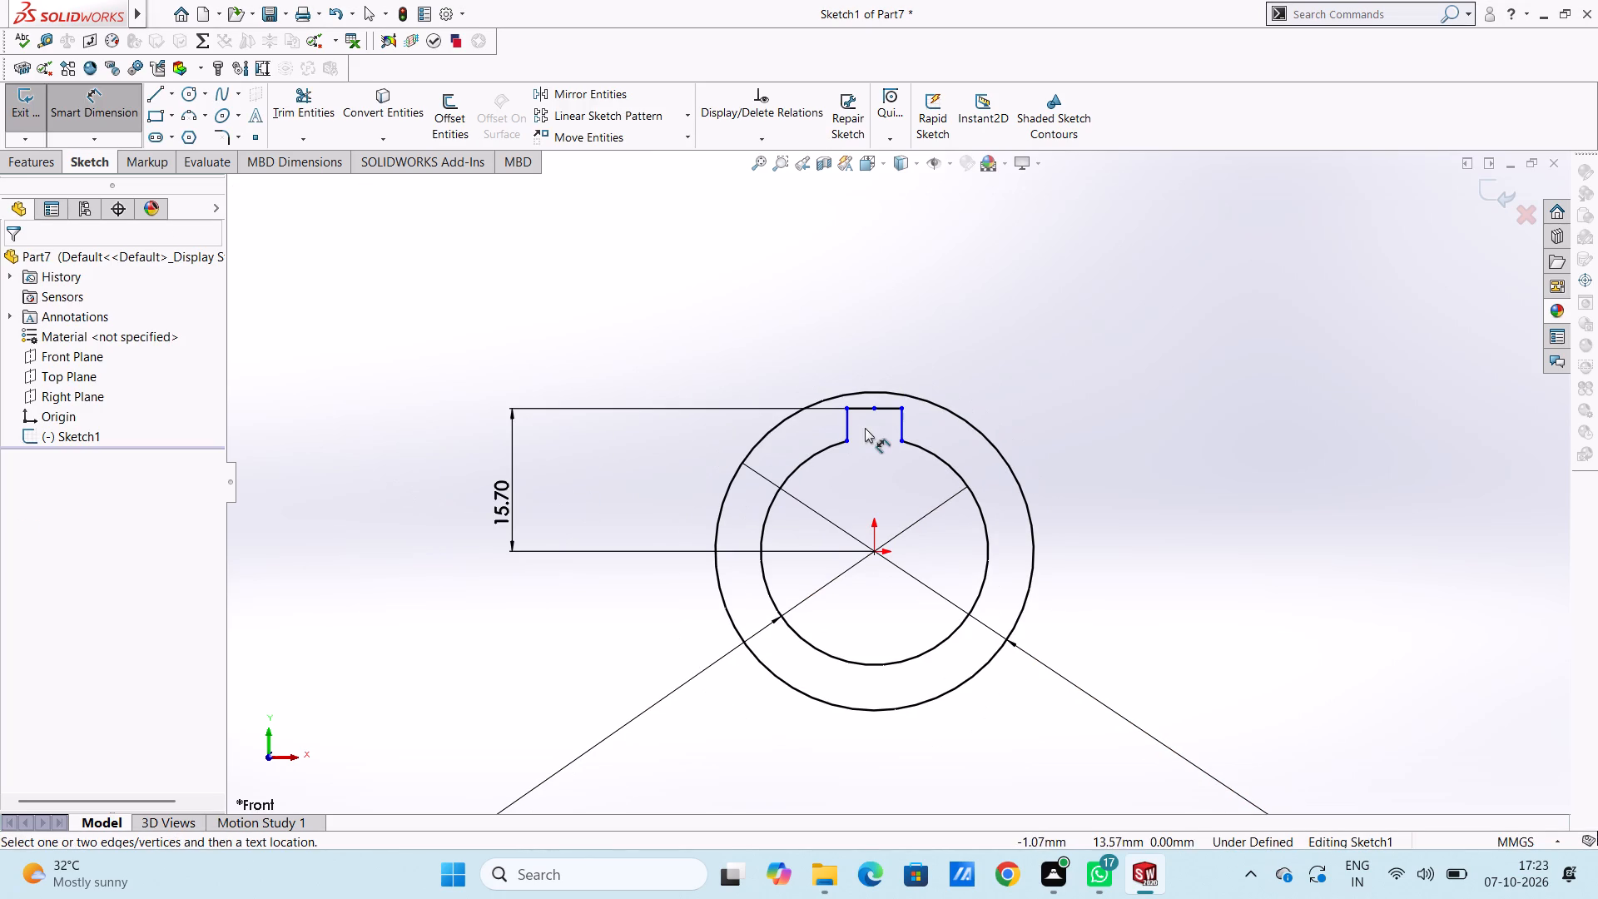
left_click(849, 432)
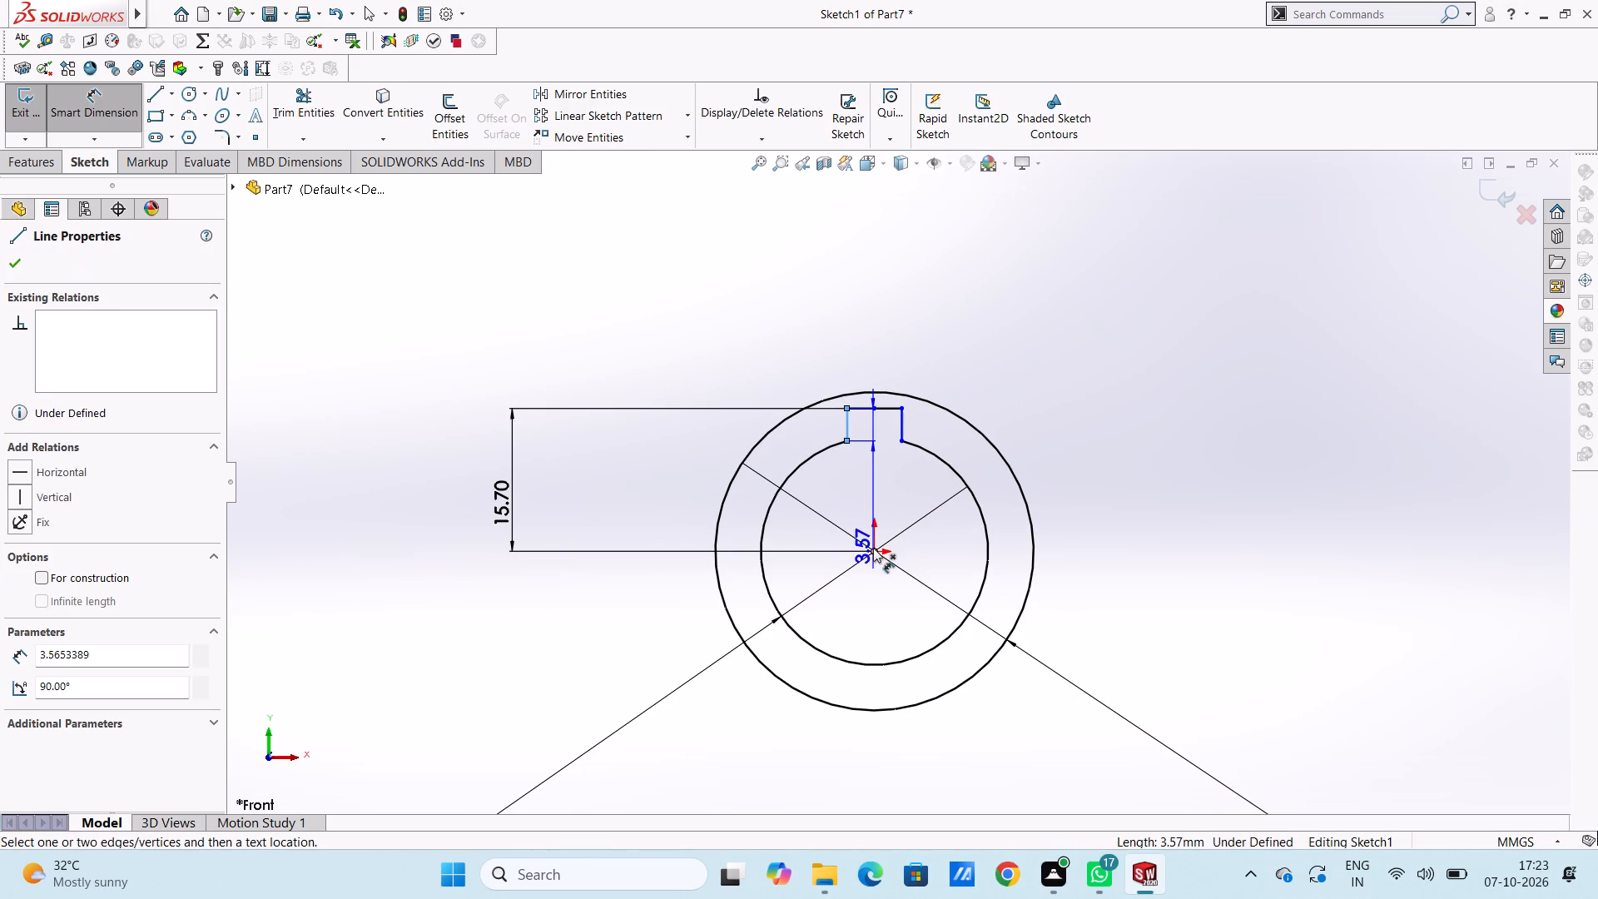
left_click(873, 548)
scroll(856, 618, "up", 5)
left_click(875, 738)
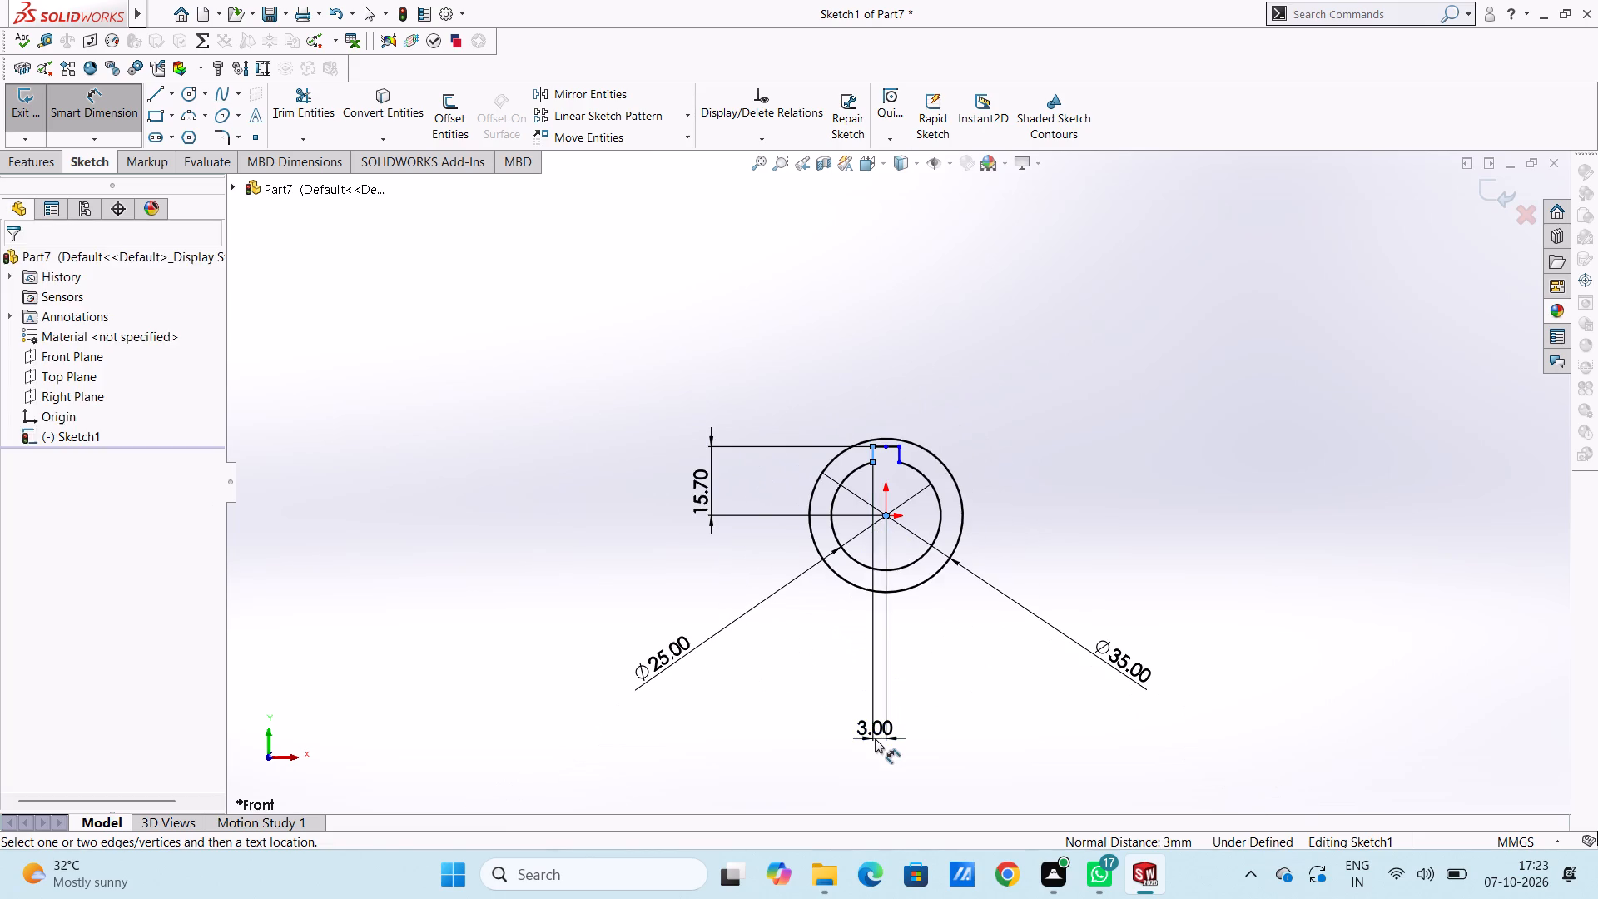
left_click(802, 722)
left_click(799, 677)
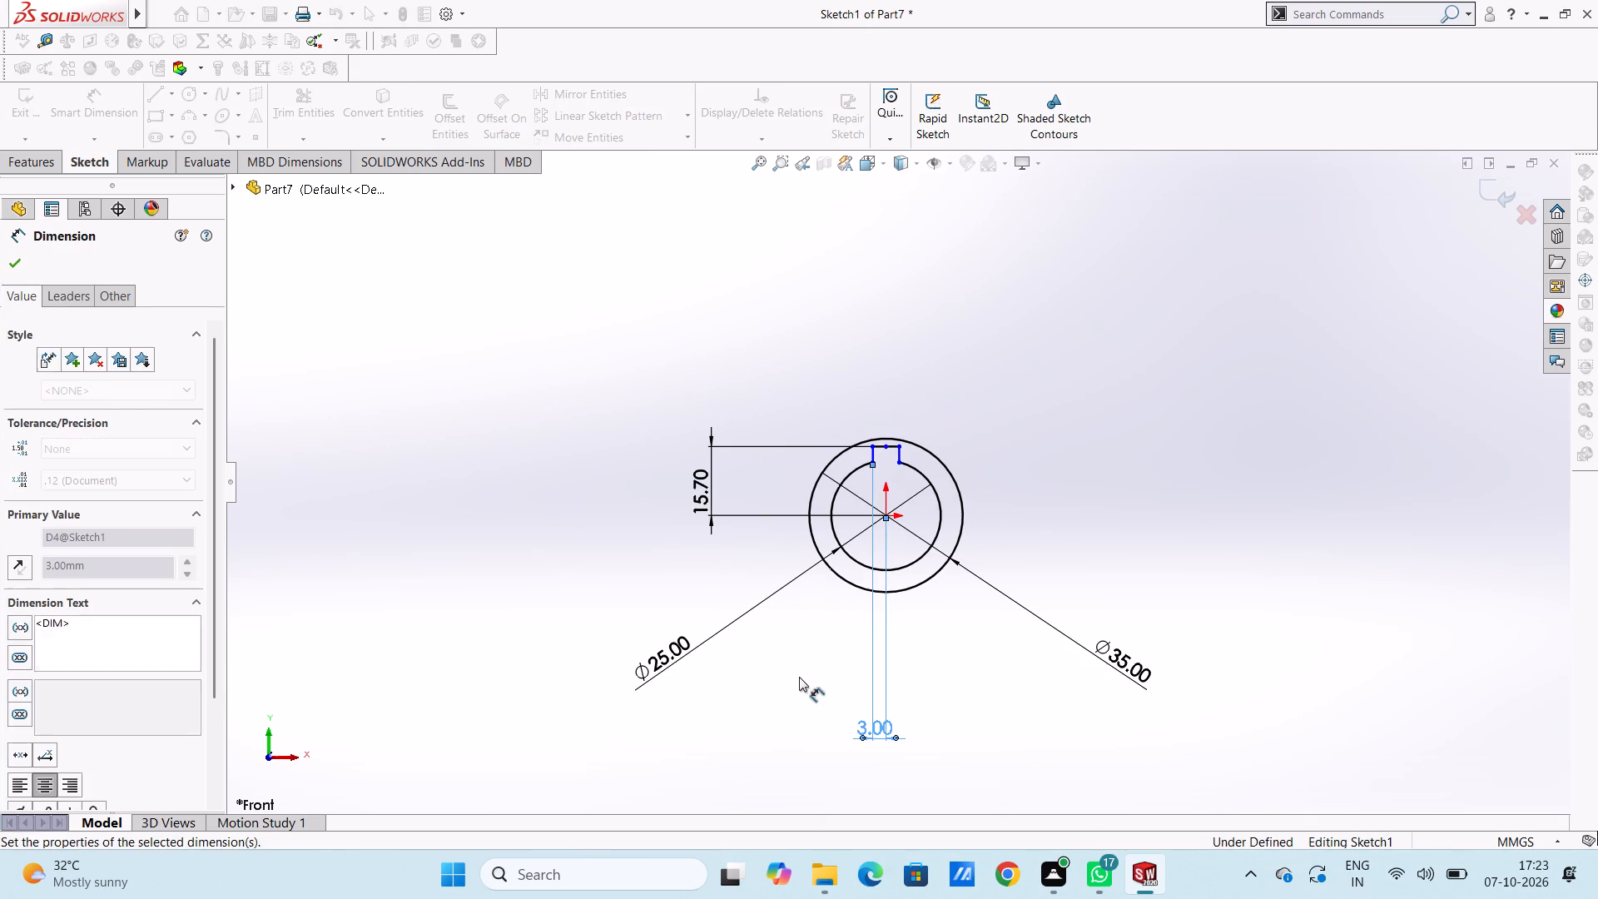
left_click(887, 518)
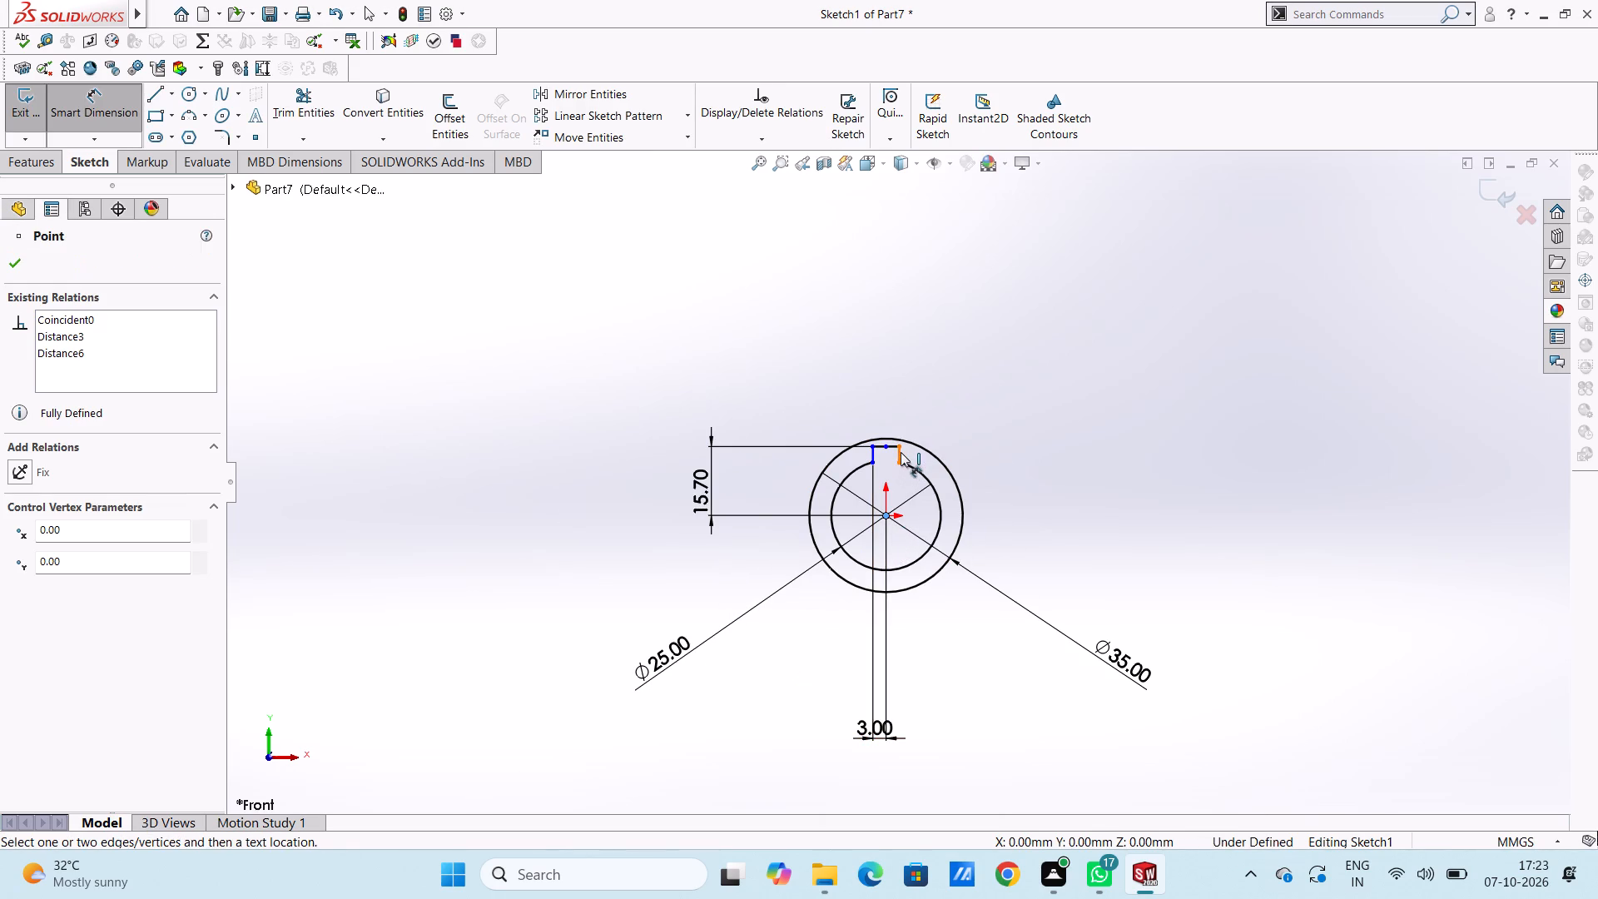
left_click(903, 454)
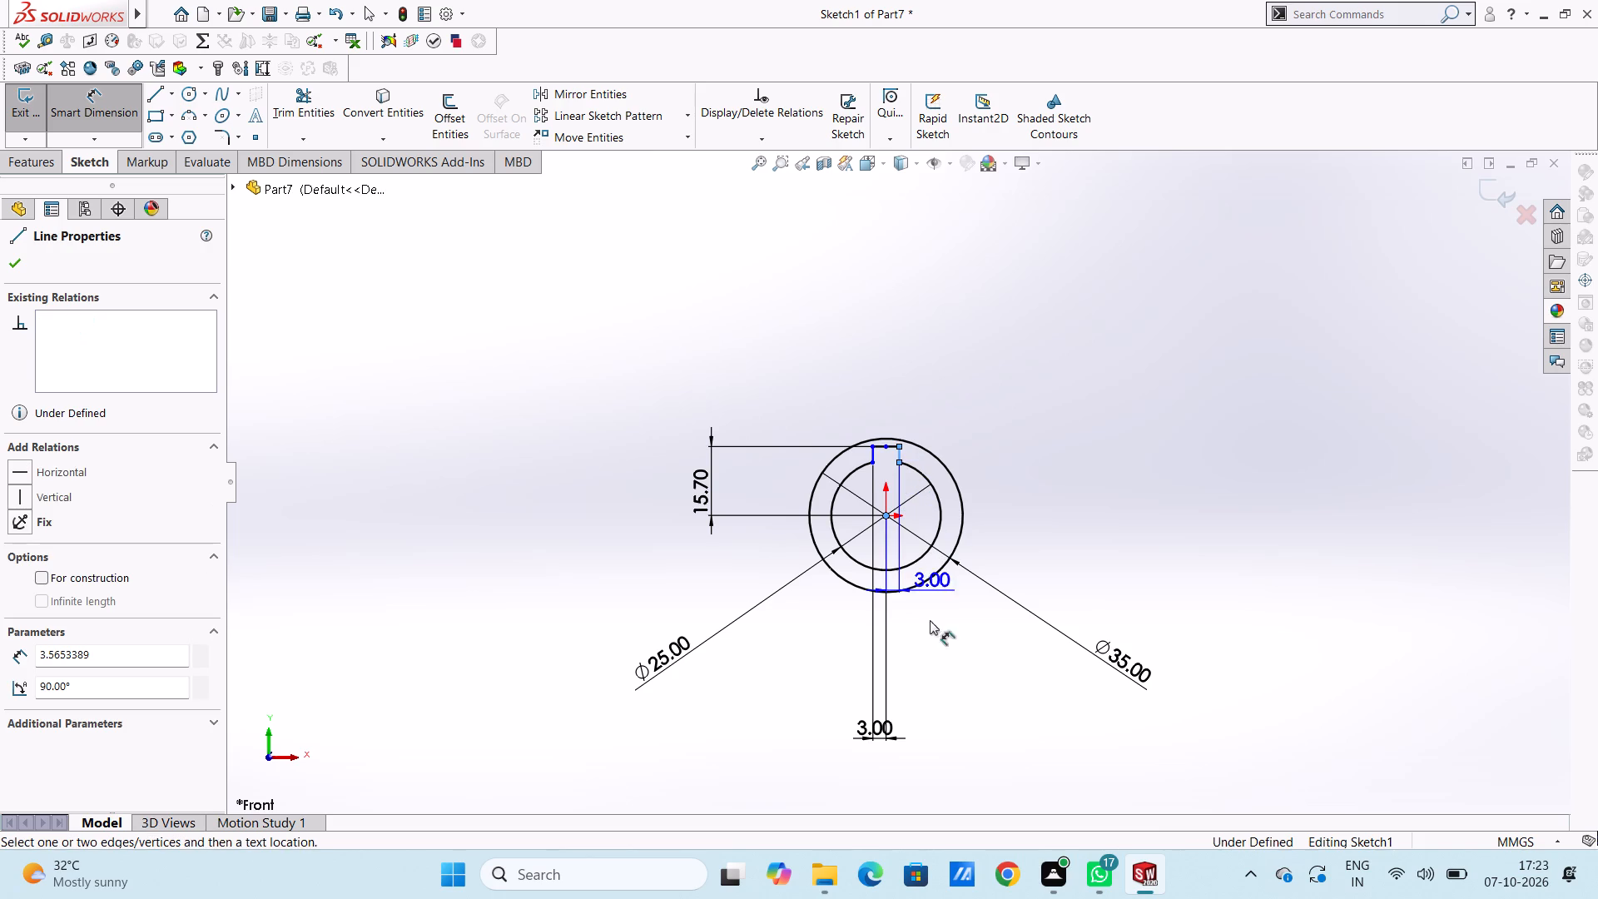
left_click(891, 783)
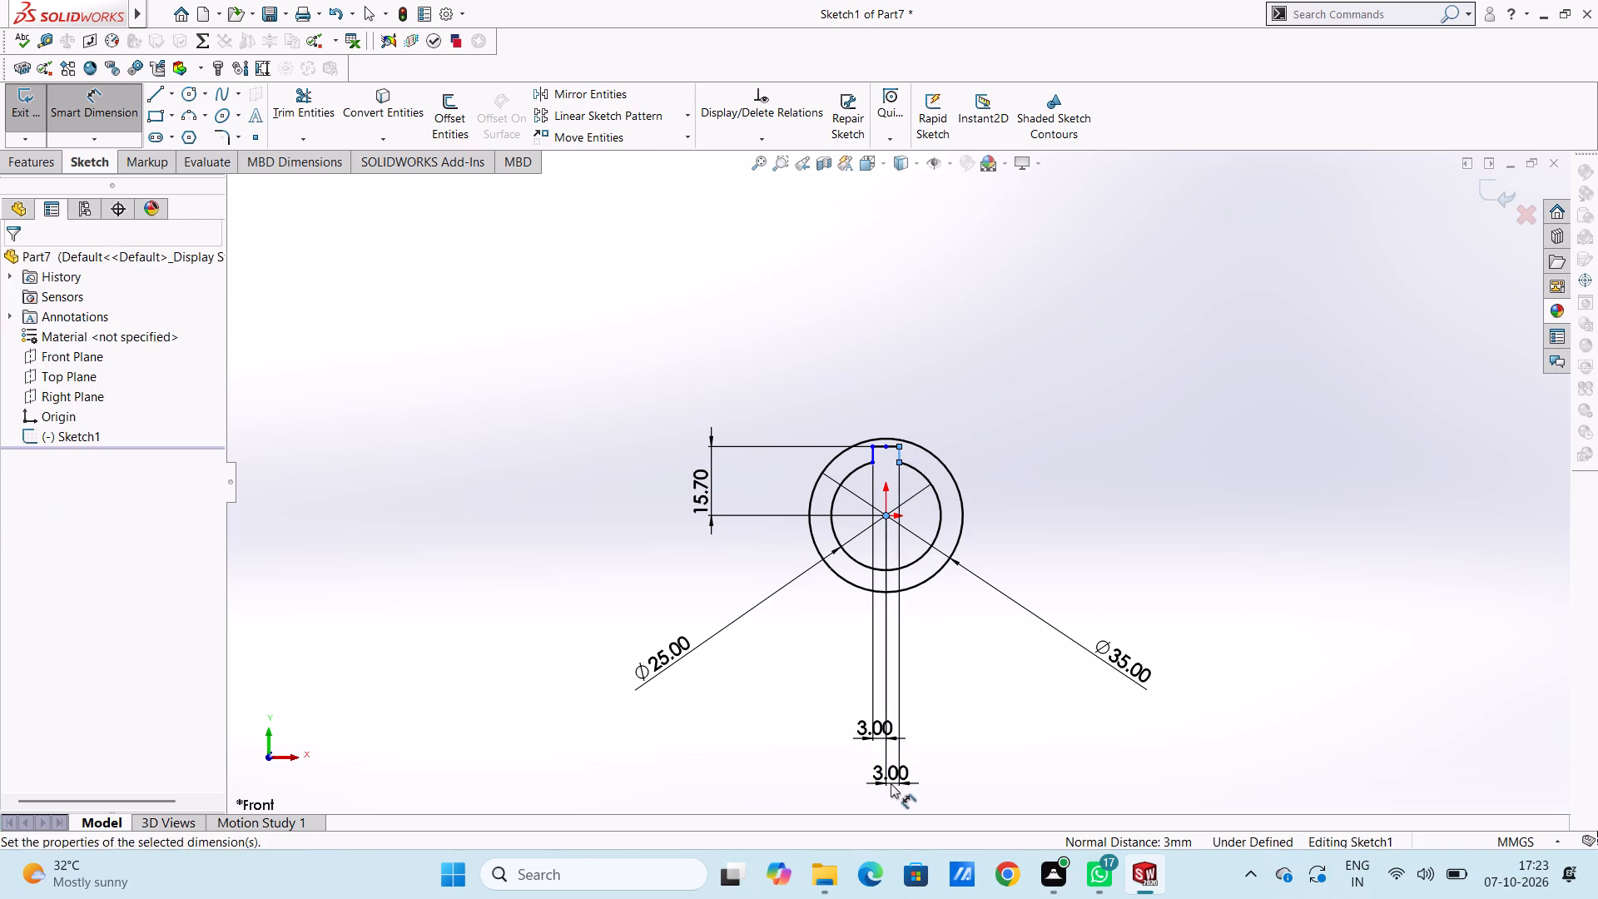
left_click(812, 767)
left_click(787, 736)
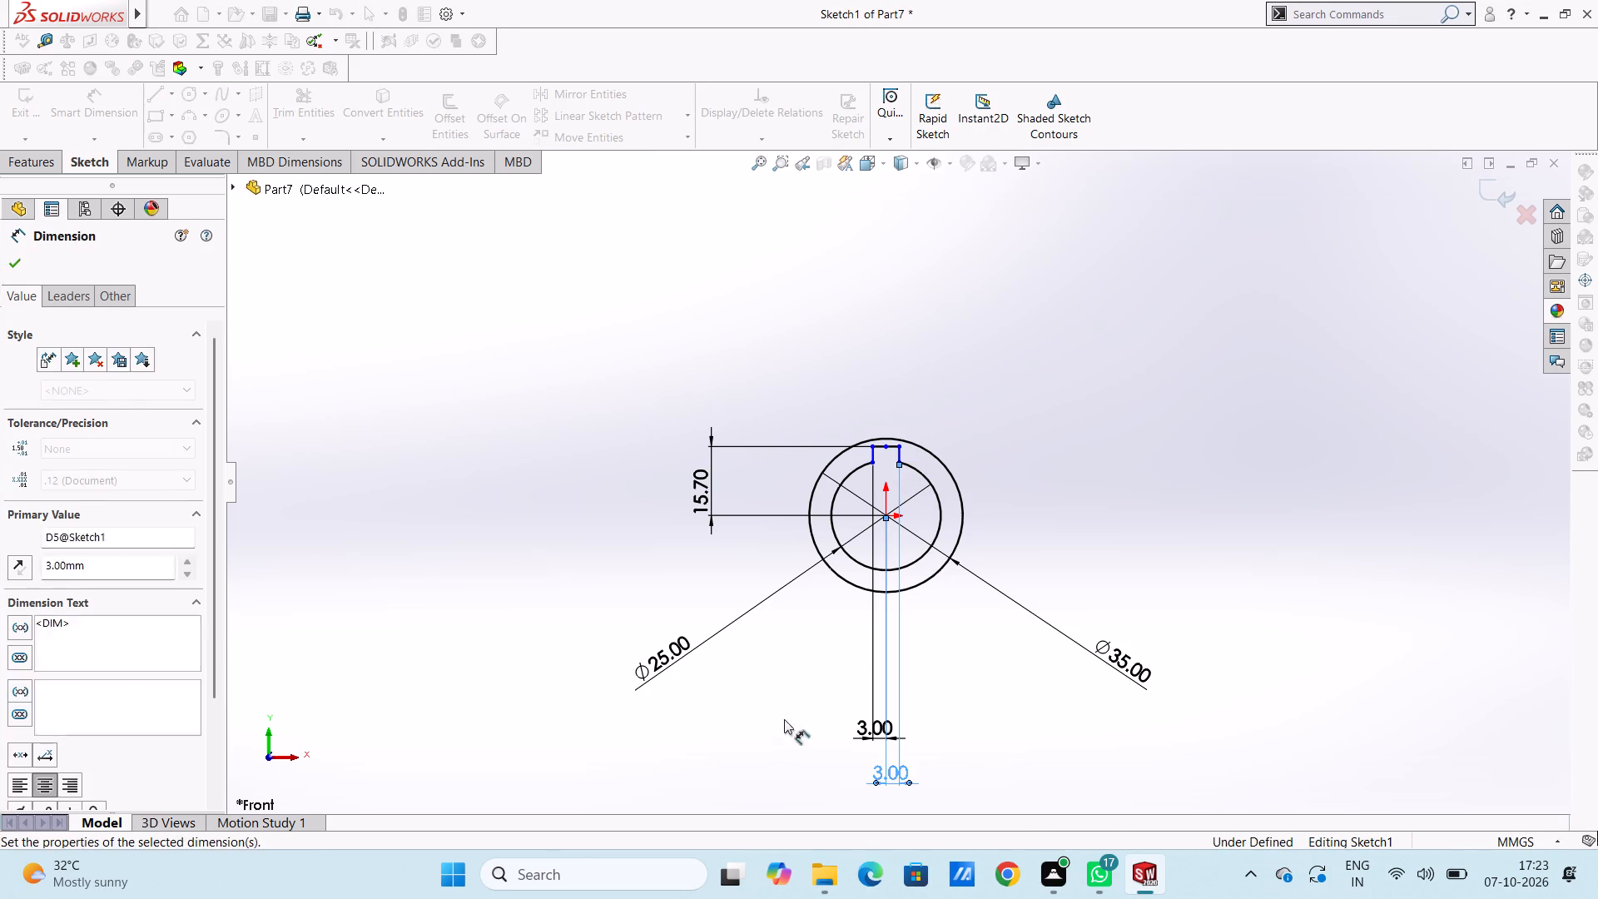
Dimension the vertical distance from the origin to the lower endpoint of each keyway side, one on either side of the ring, keeping current values.
scroll(865, 487, "down", 5)
left_click(930, 550)
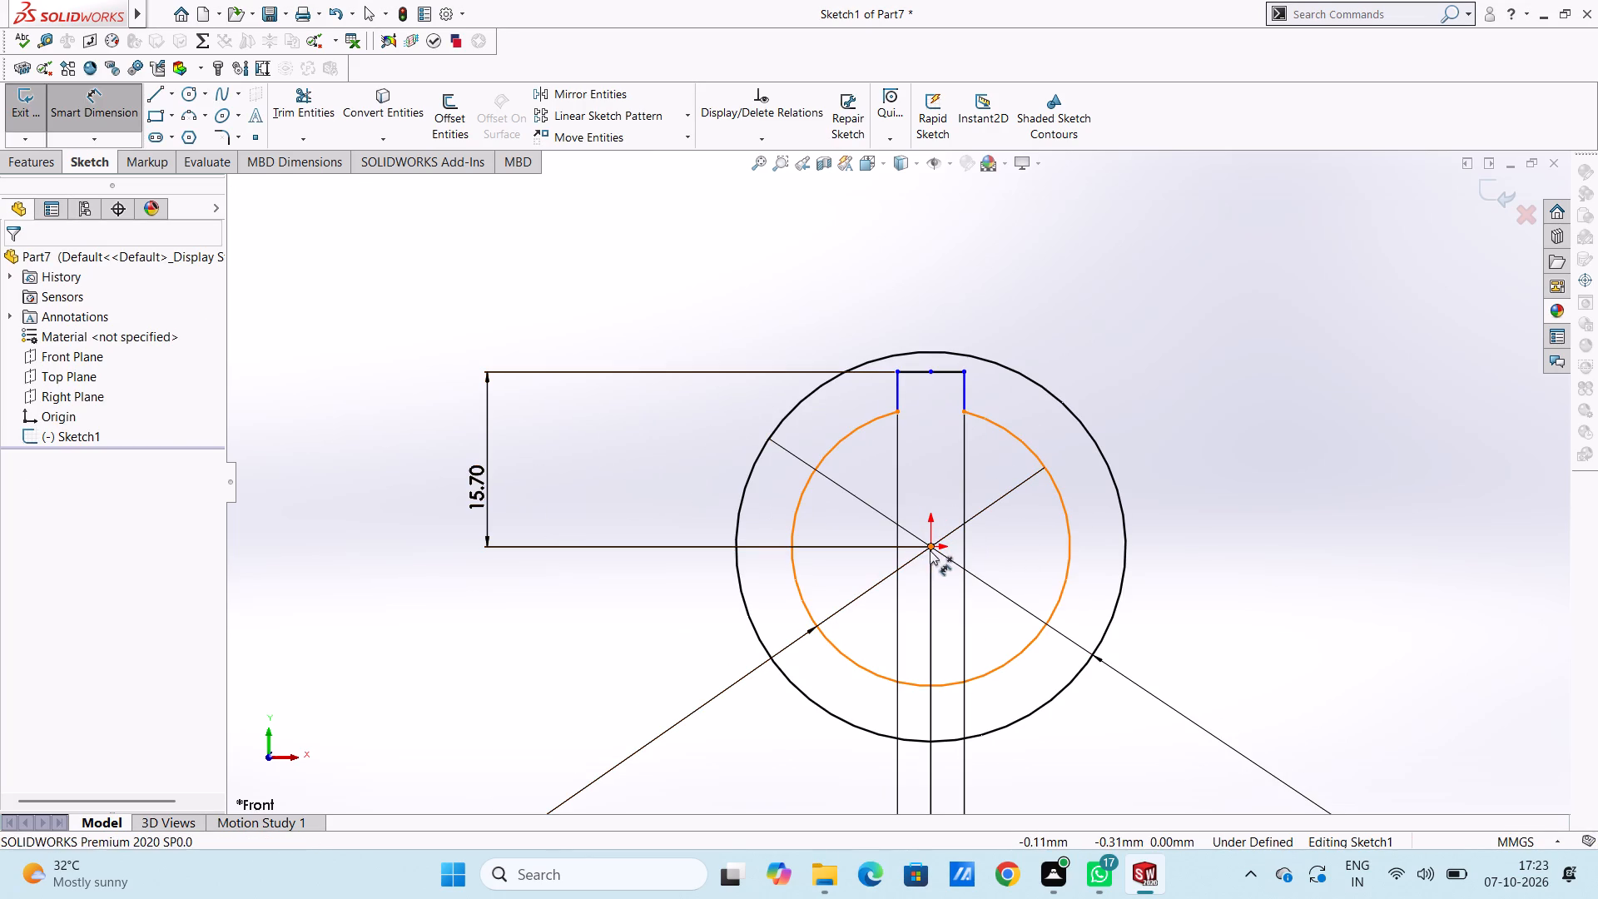
left_click(965, 415)
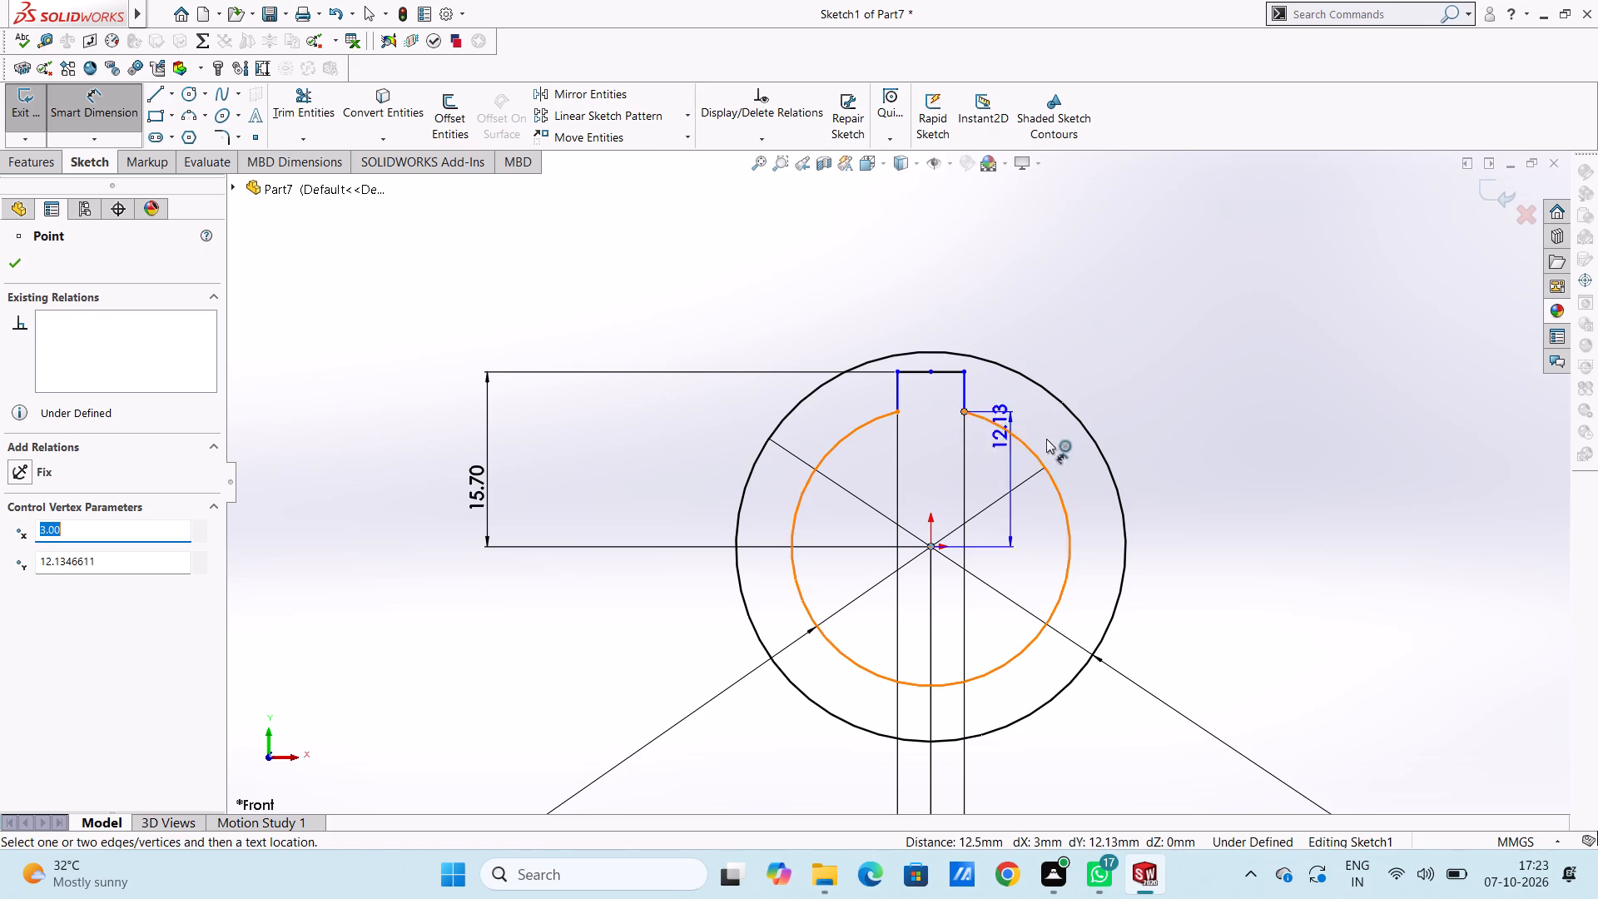
left_click(1421, 508)
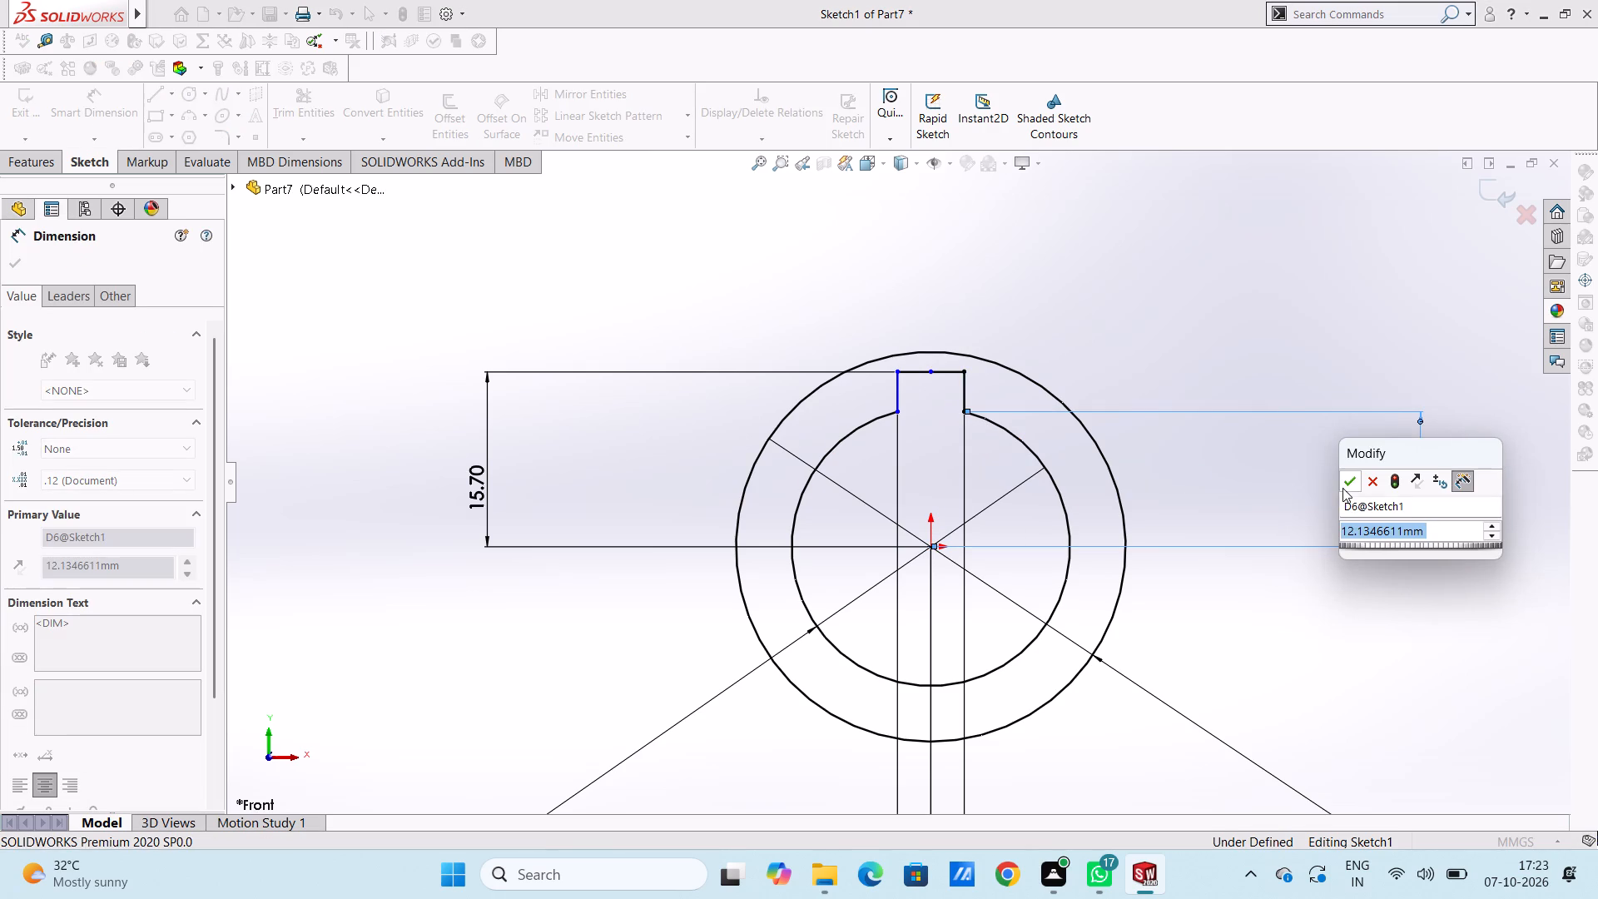
left_click(1342, 488)
left_click(1334, 485)
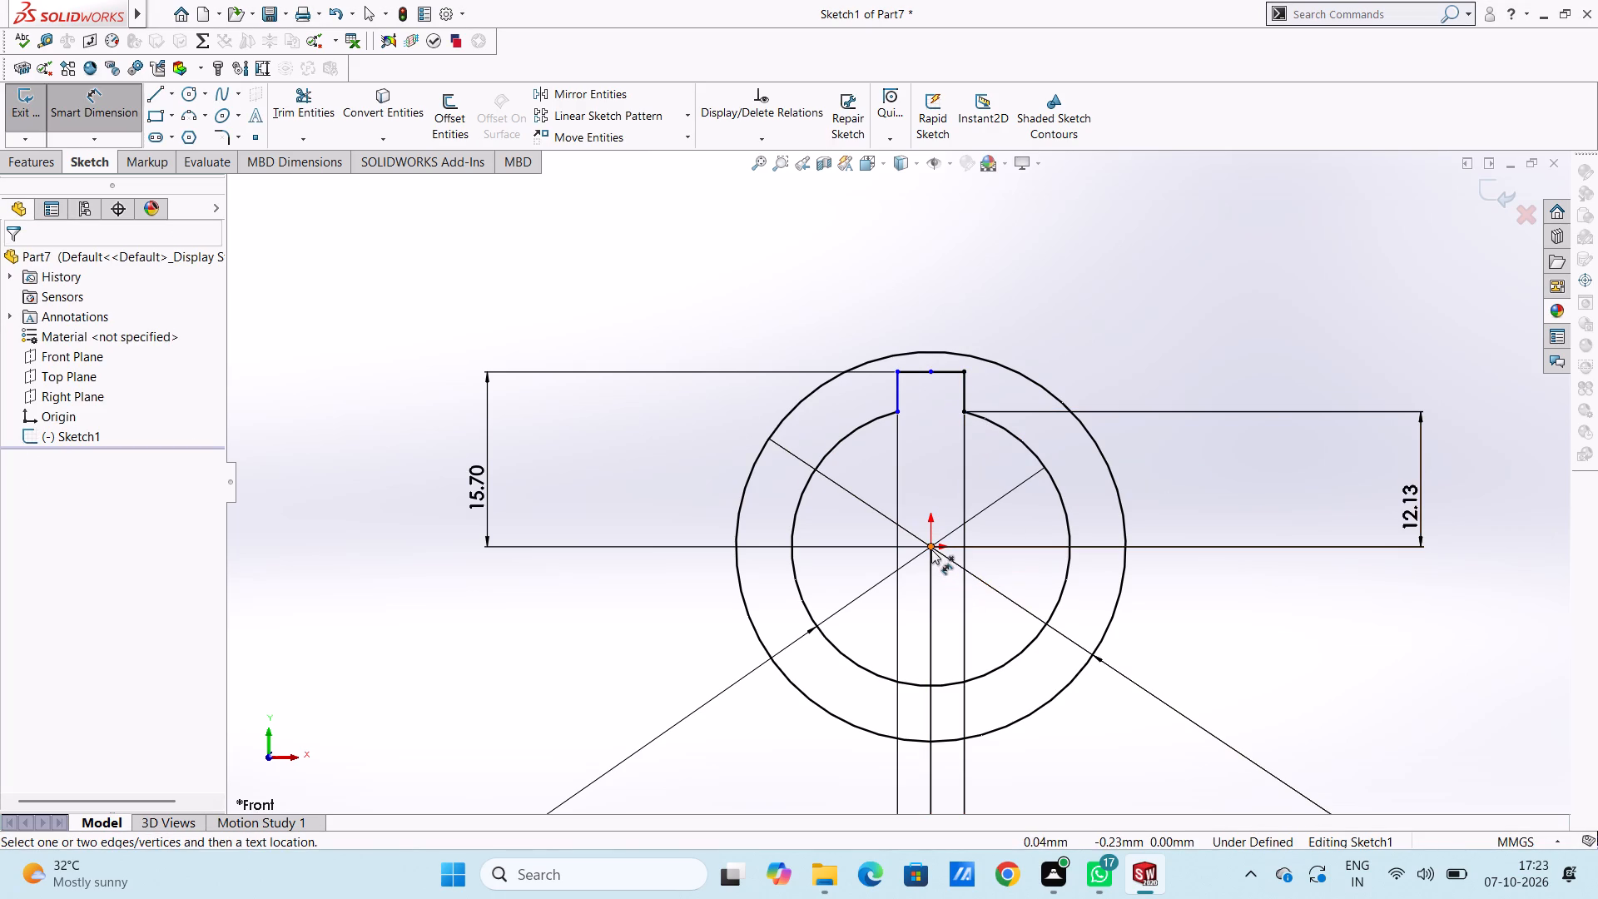
left_click(931, 549)
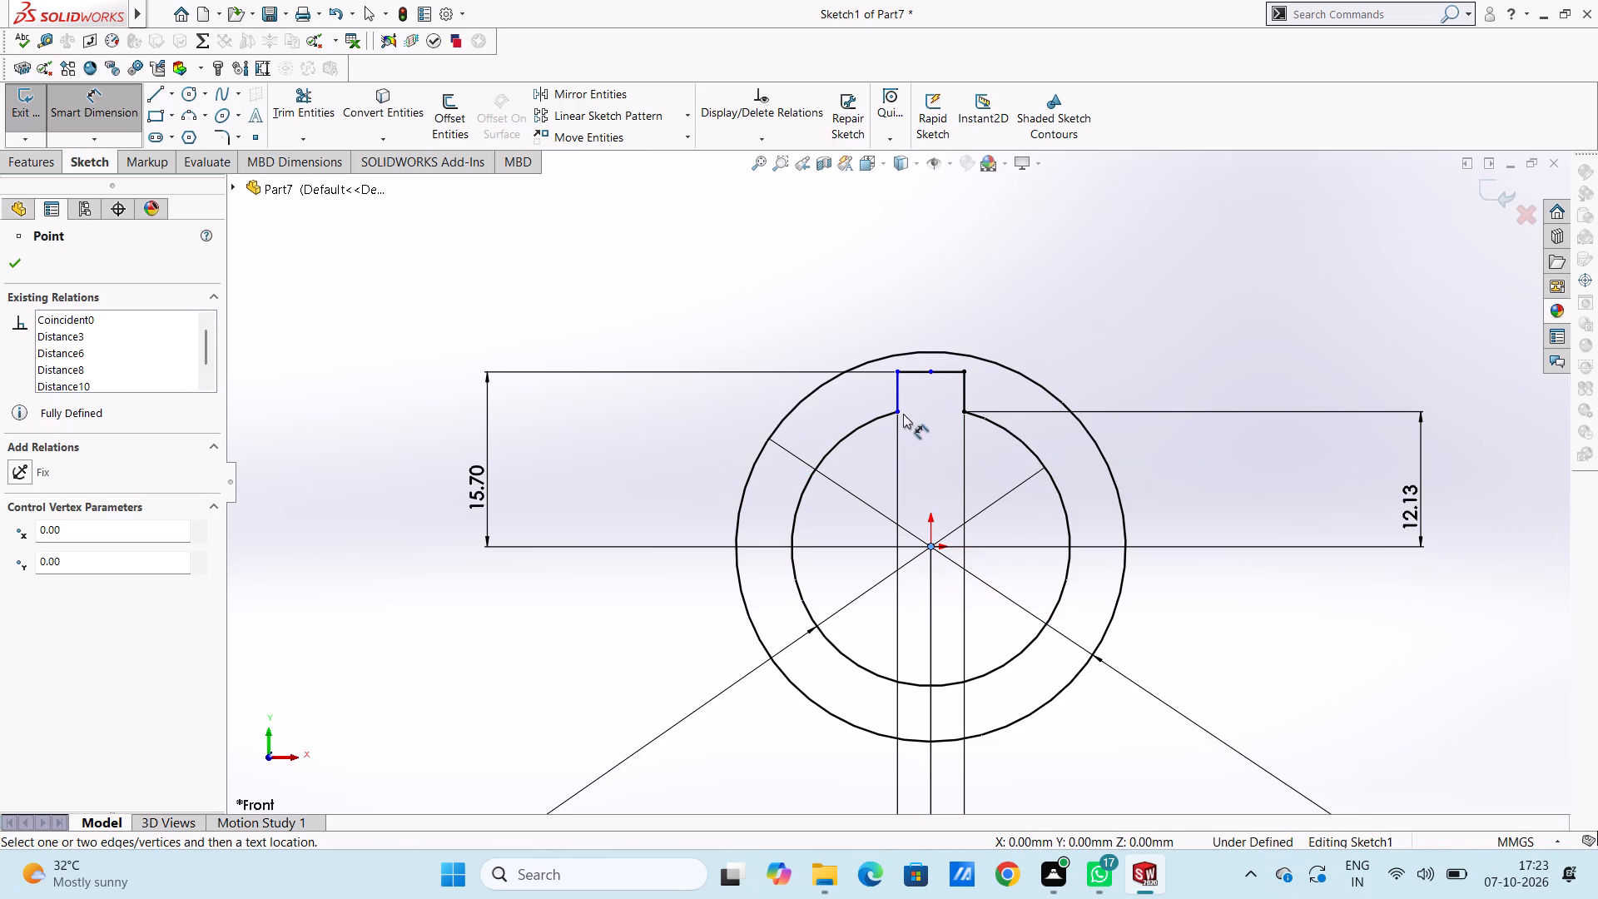
left_click(901, 412)
scroll(649, 521, "up", 3)
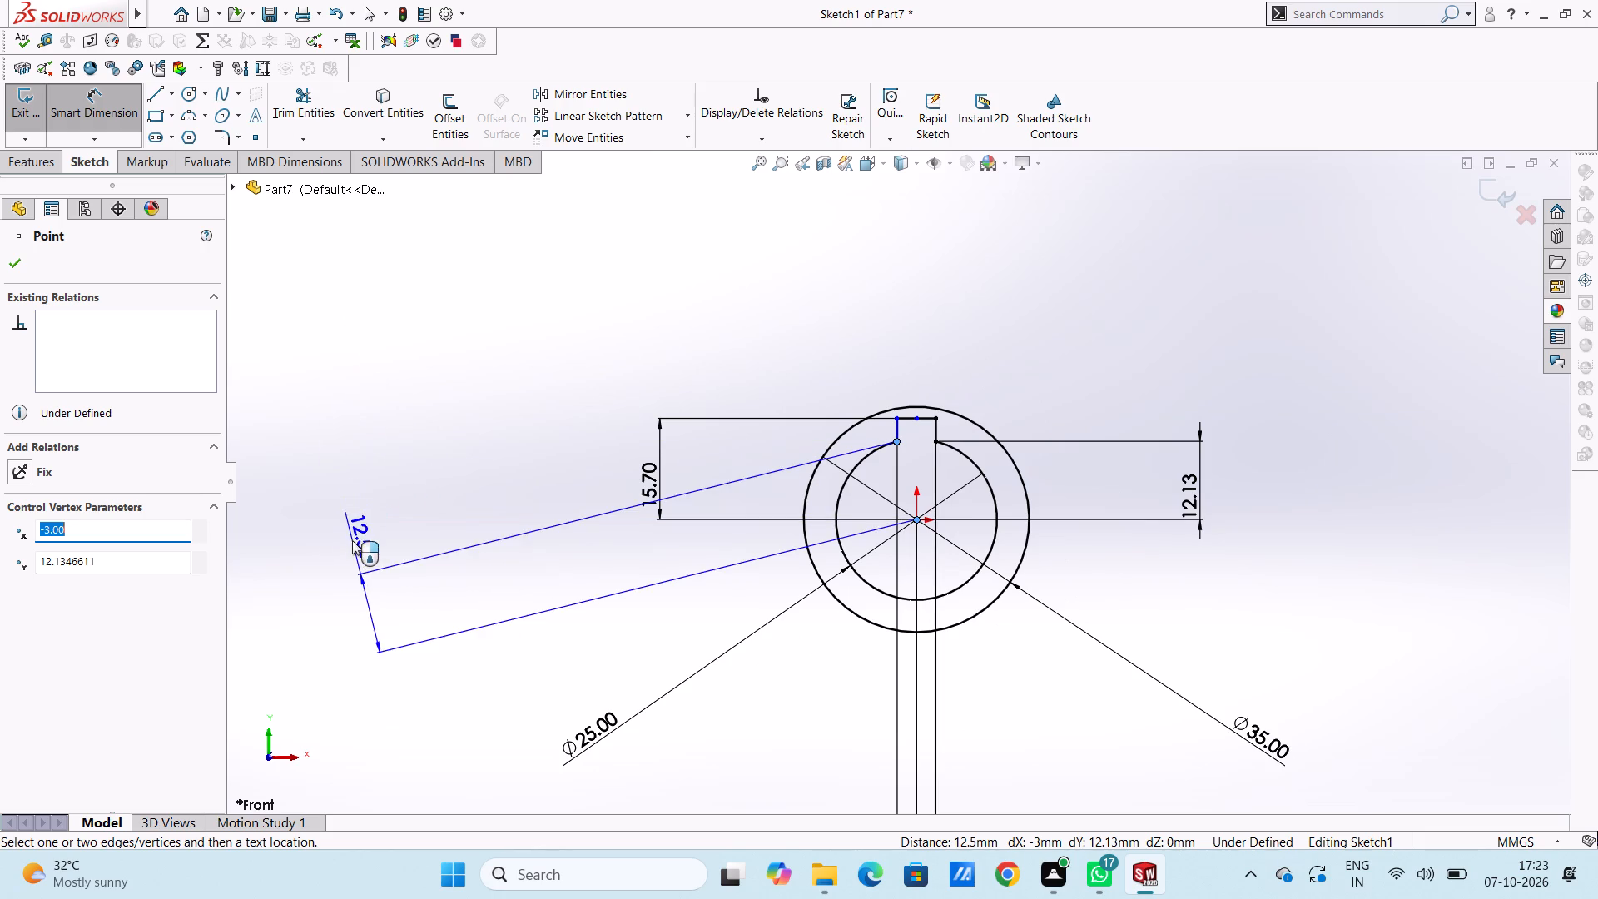
left_click(350, 495)
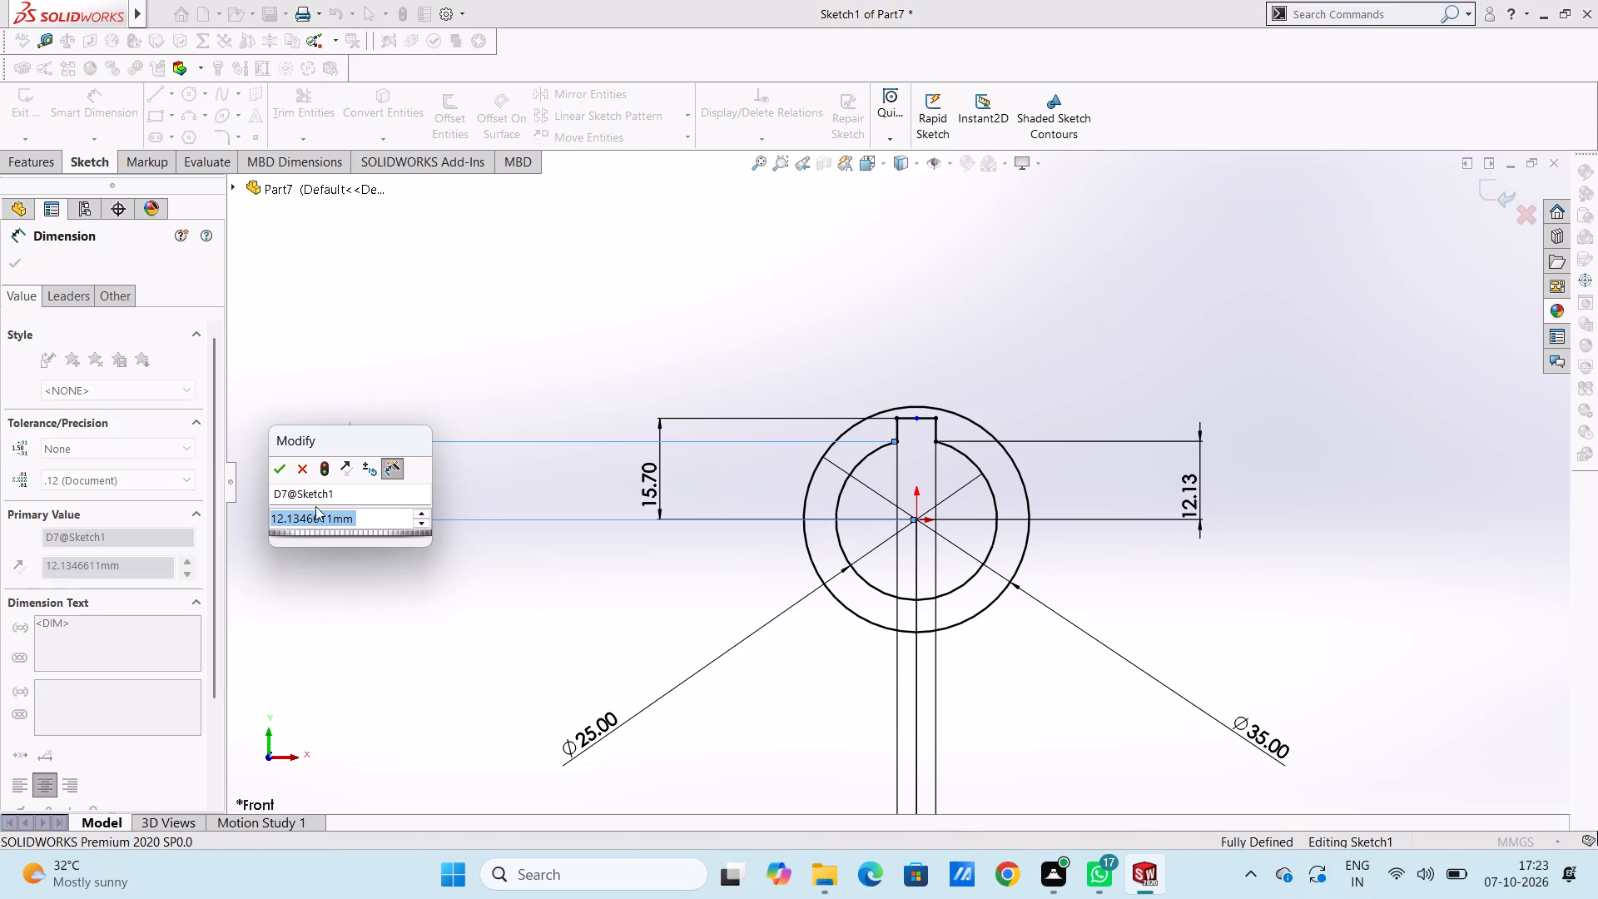
left_click(282, 473)
left_click(424, 408)
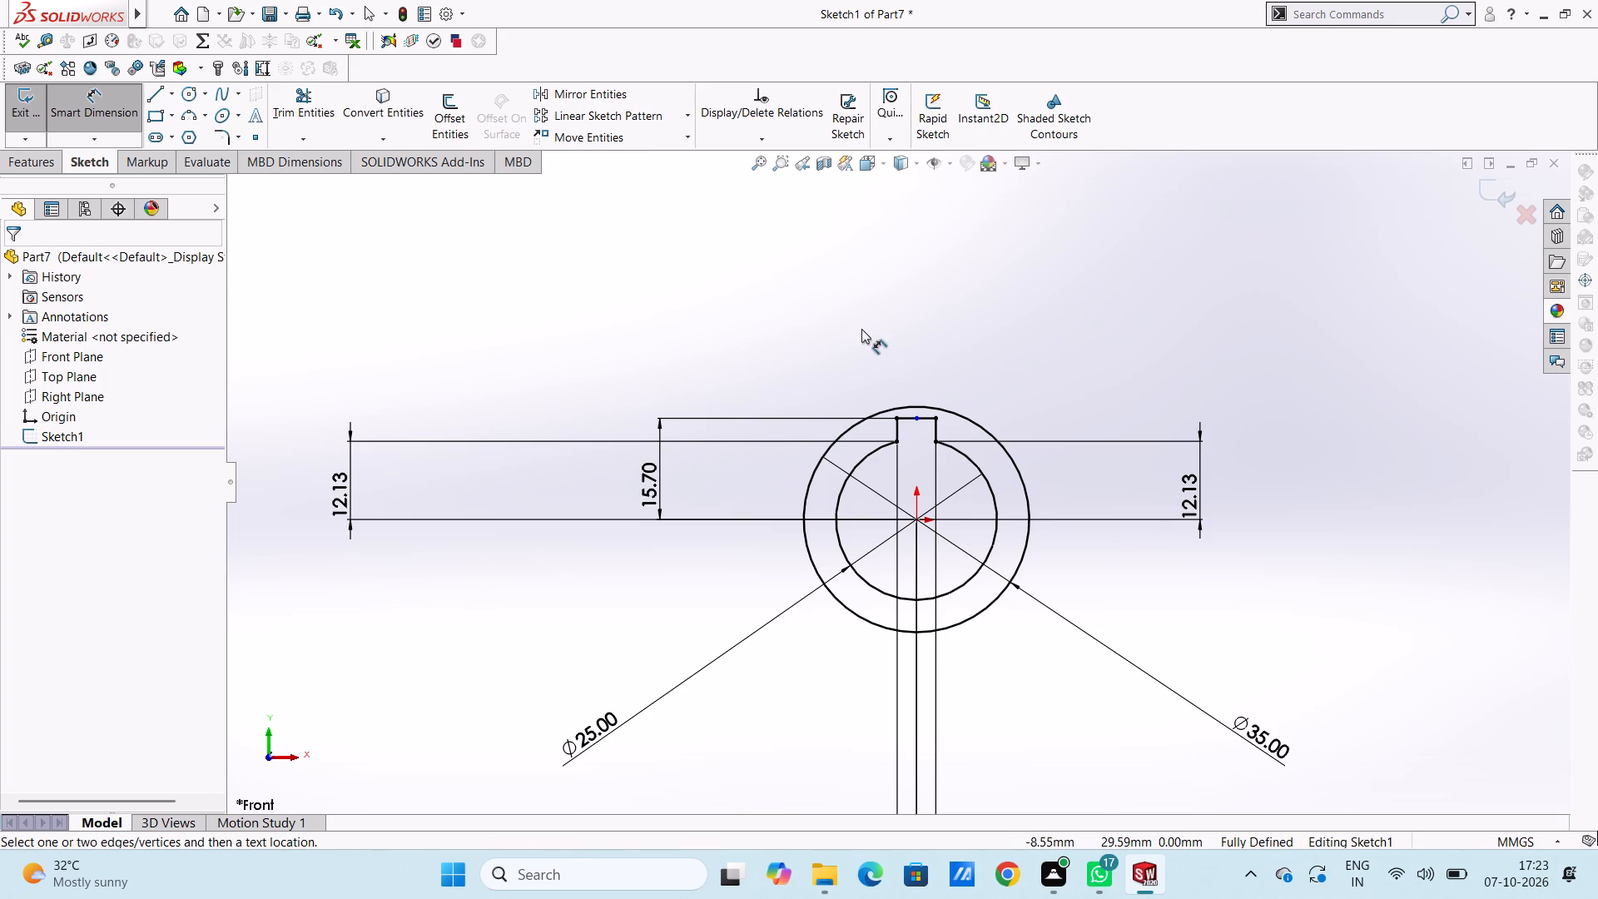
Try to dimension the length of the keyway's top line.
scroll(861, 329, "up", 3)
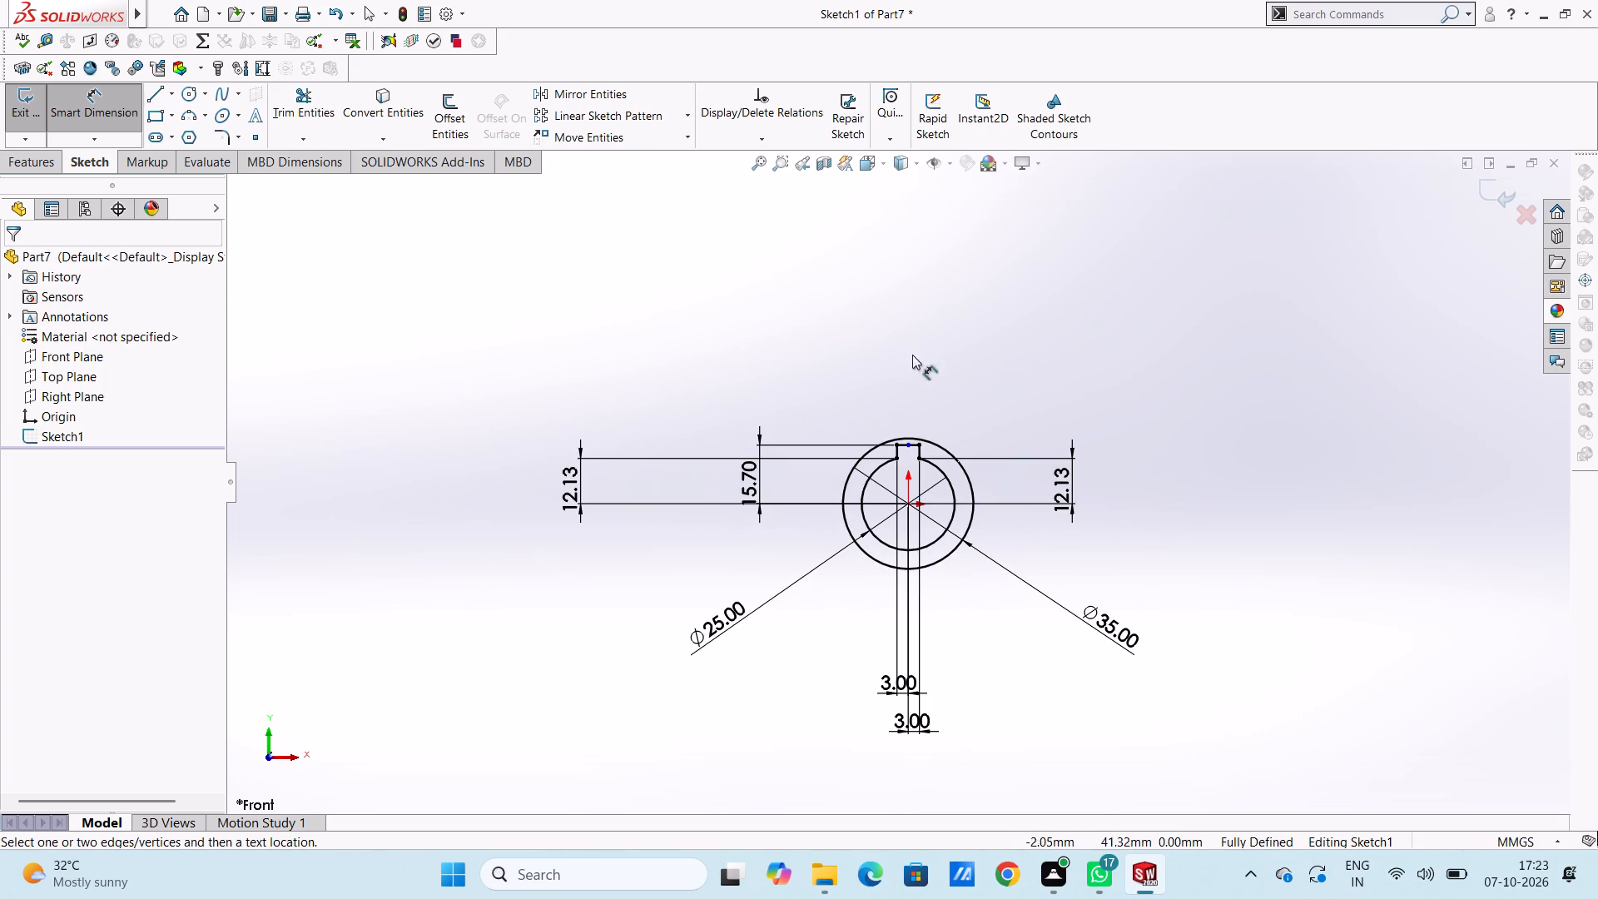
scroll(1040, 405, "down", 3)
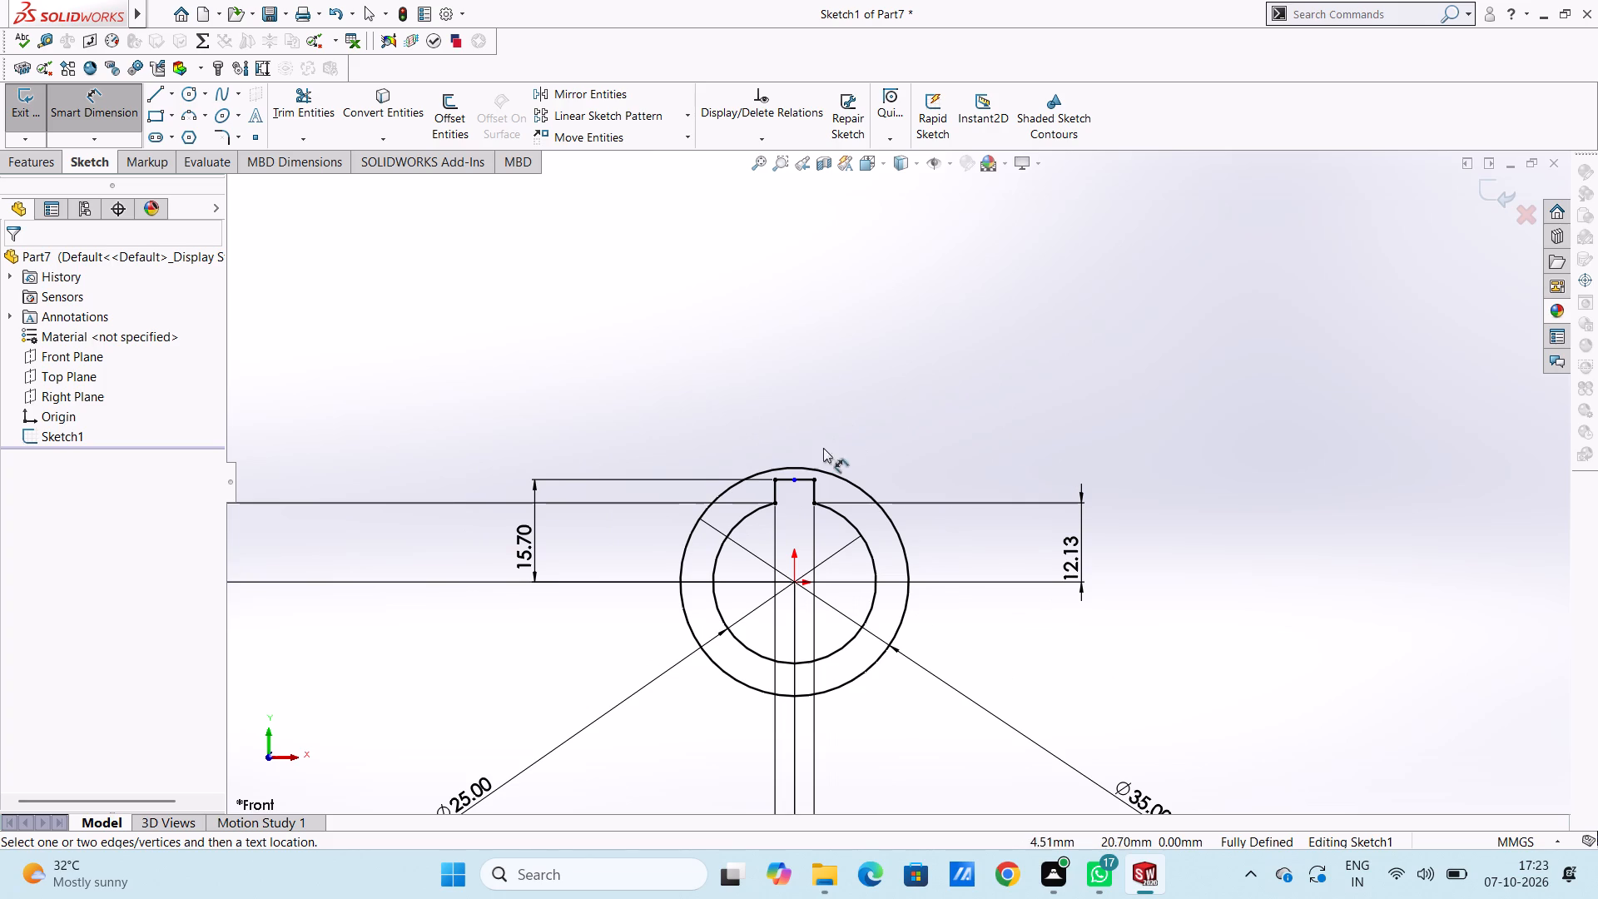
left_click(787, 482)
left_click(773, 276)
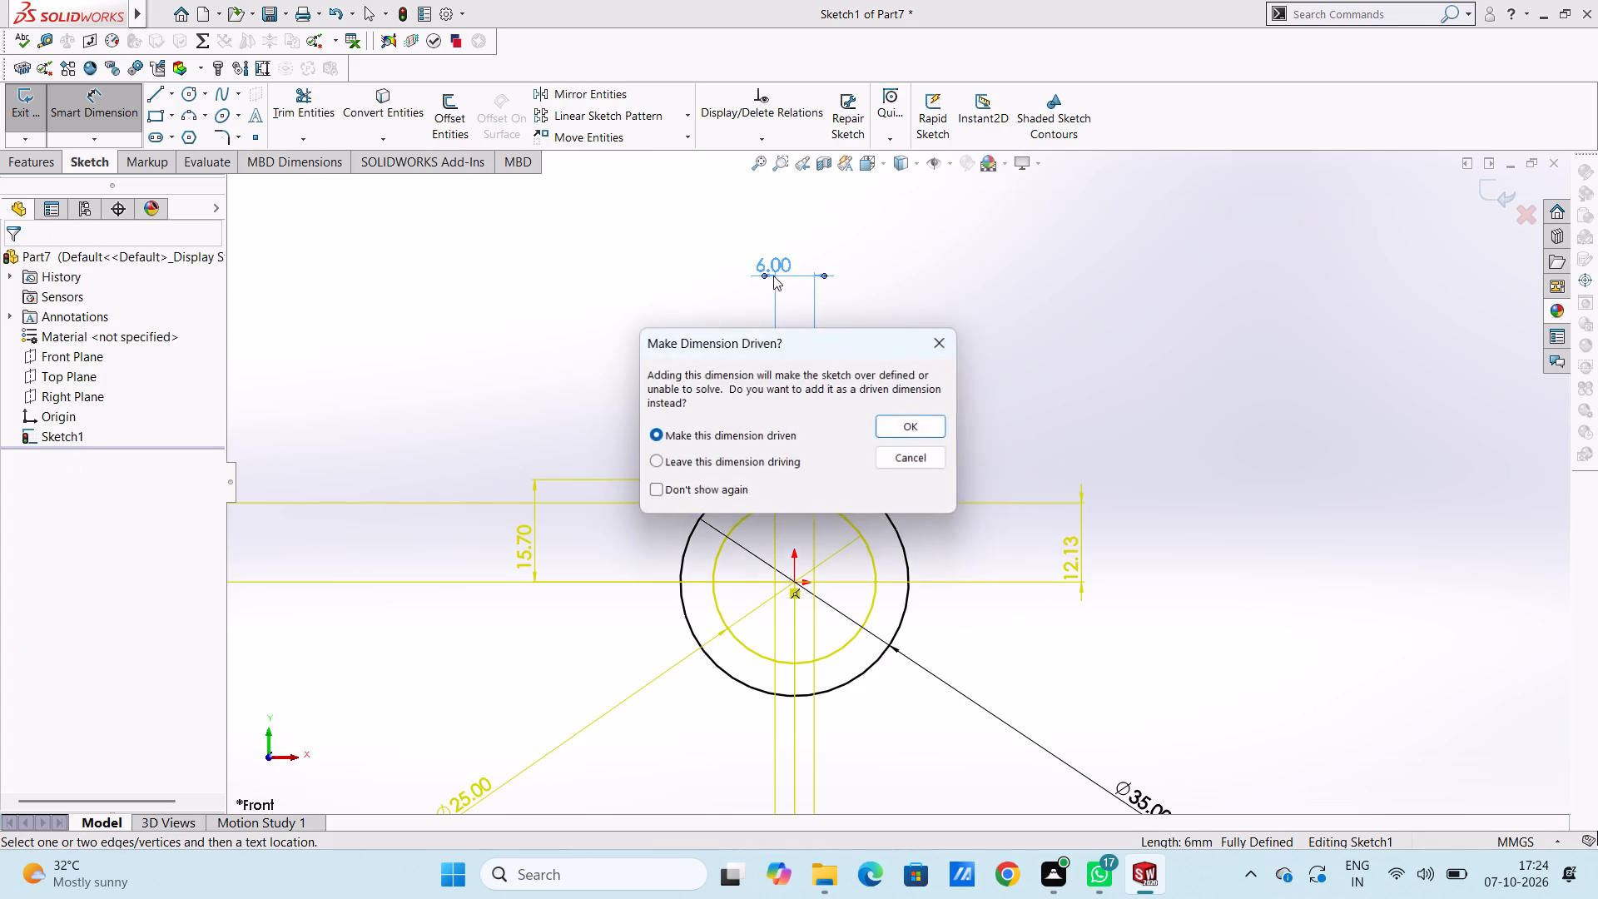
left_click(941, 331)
Sketch a third, much larger circle centred on the origin with a radius of about 71 mm.
scroll(908, 412, "up", 4)
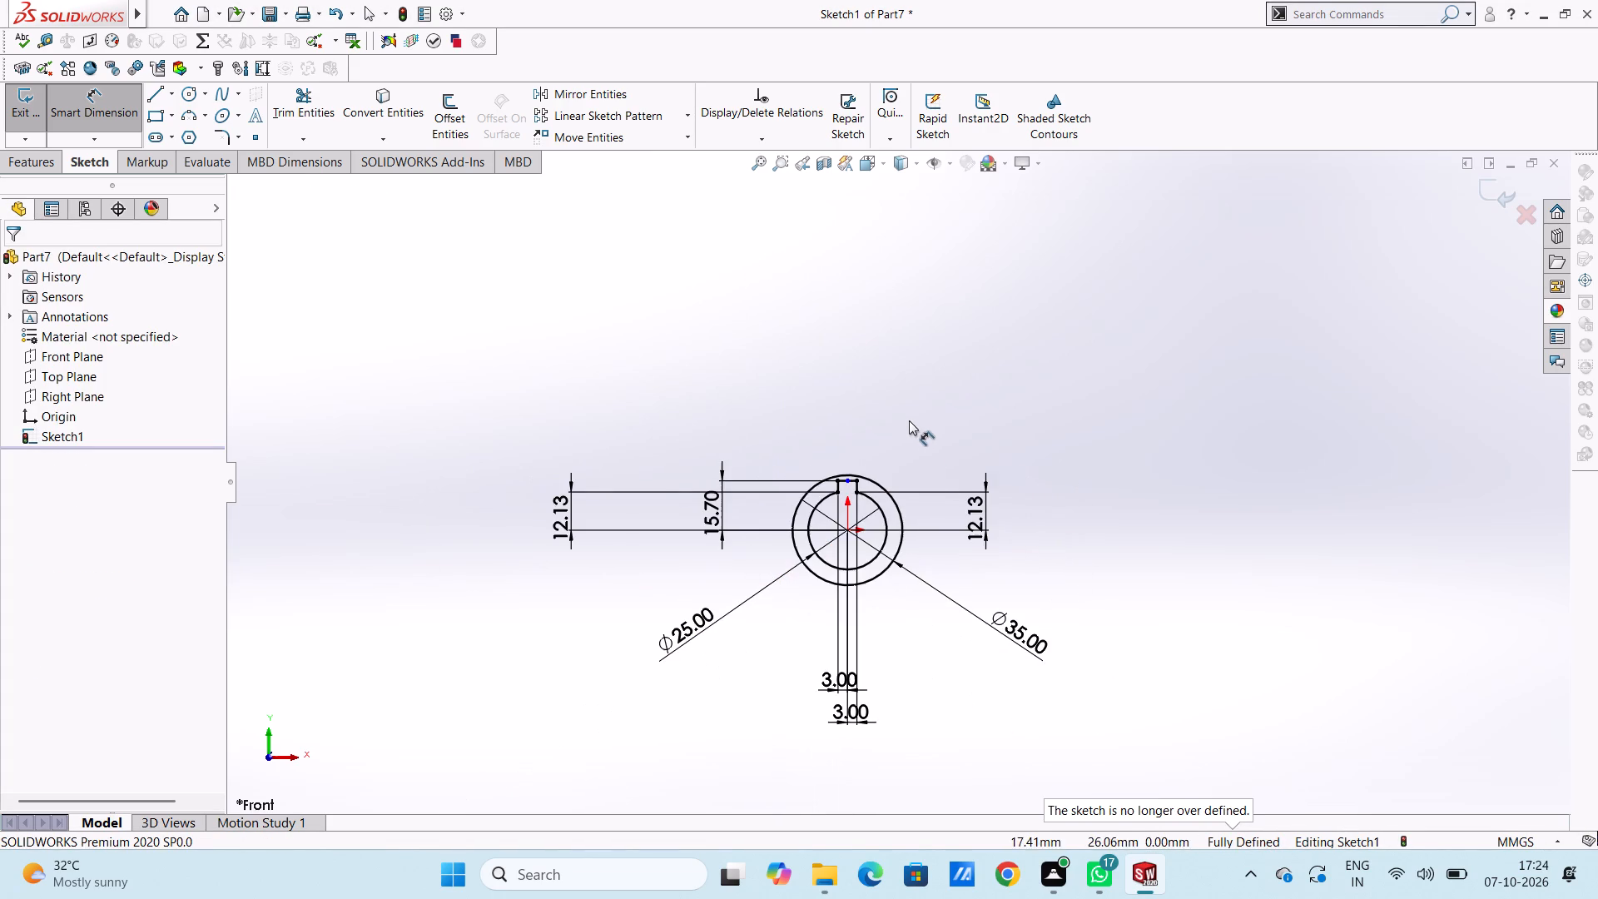
scroll(826, 643, "down", 3)
scroll(840, 574, "up", 2)
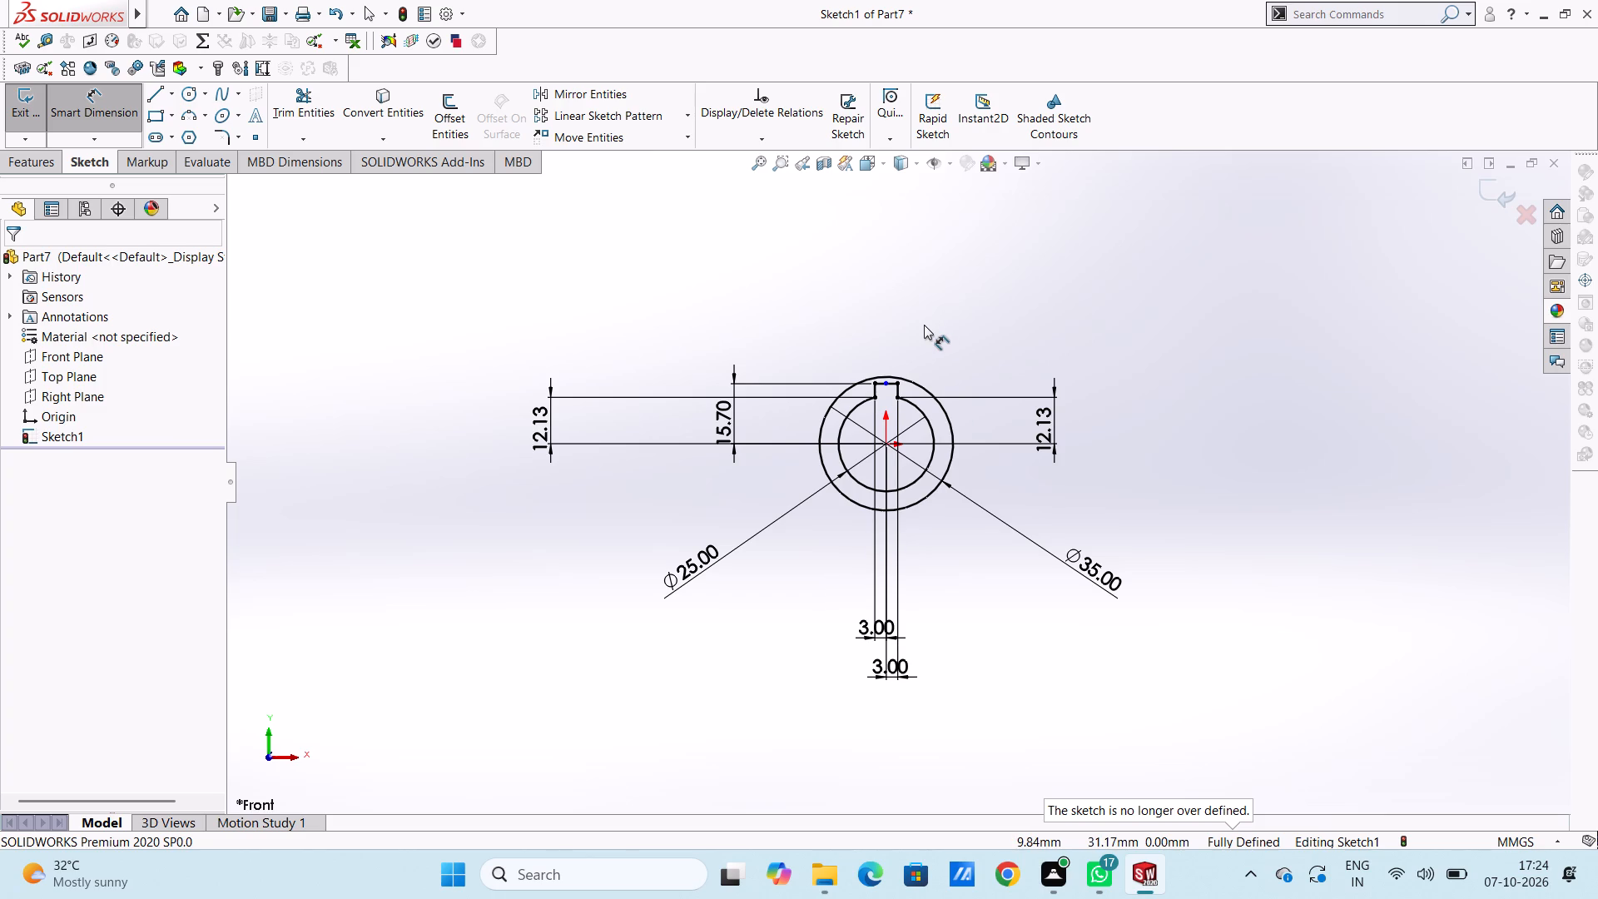
scroll(924, 325, "up", 4)
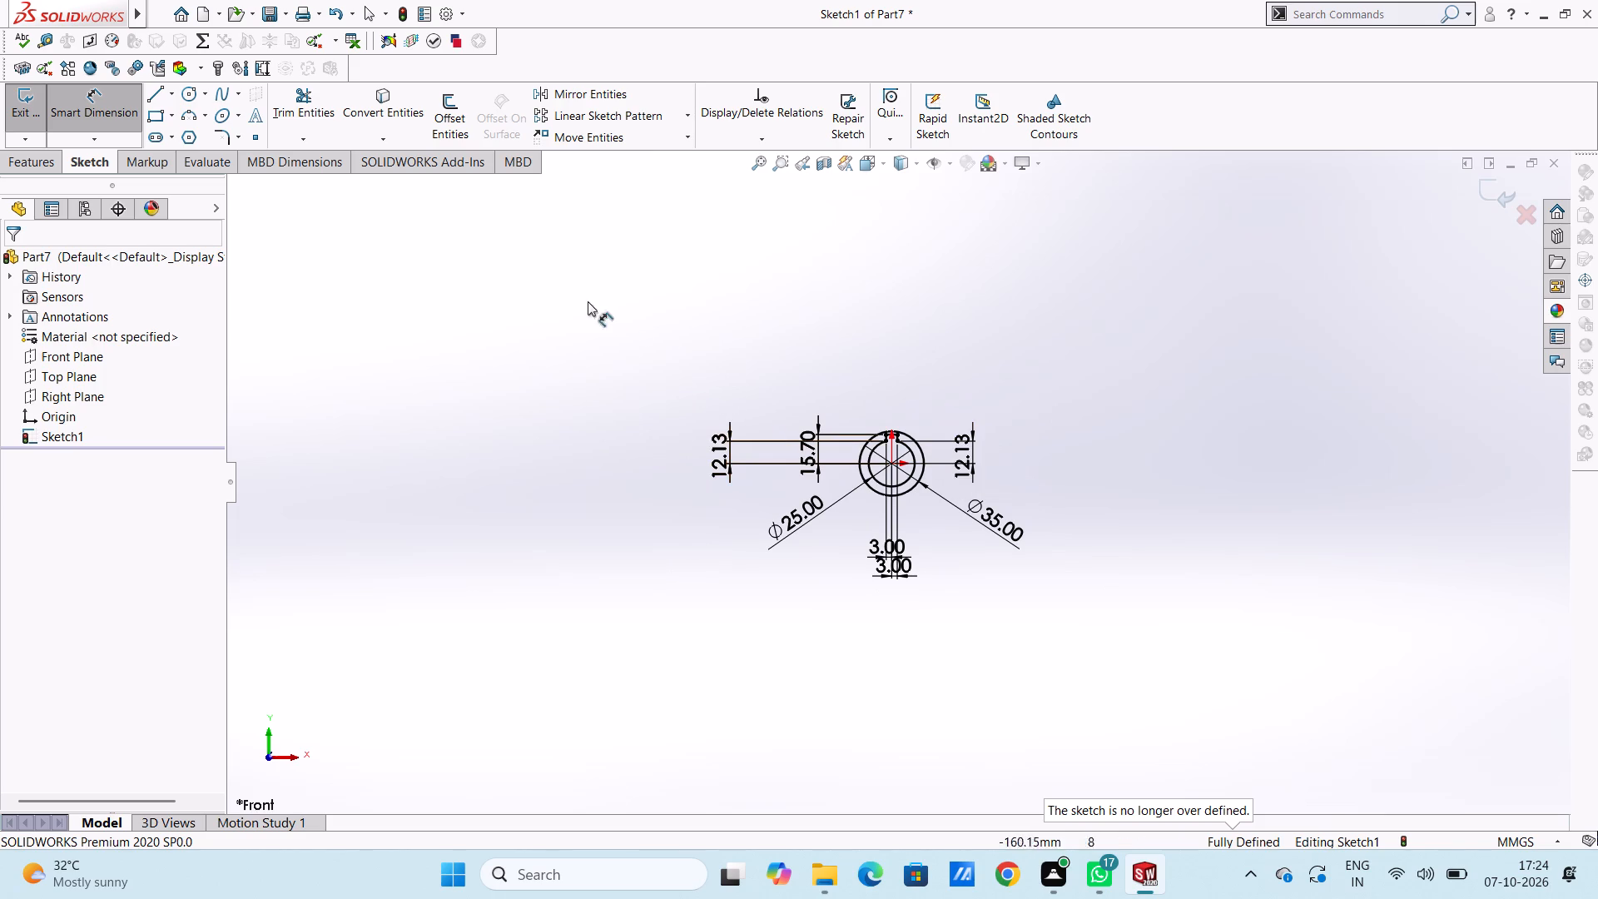
left_click(191, 97)
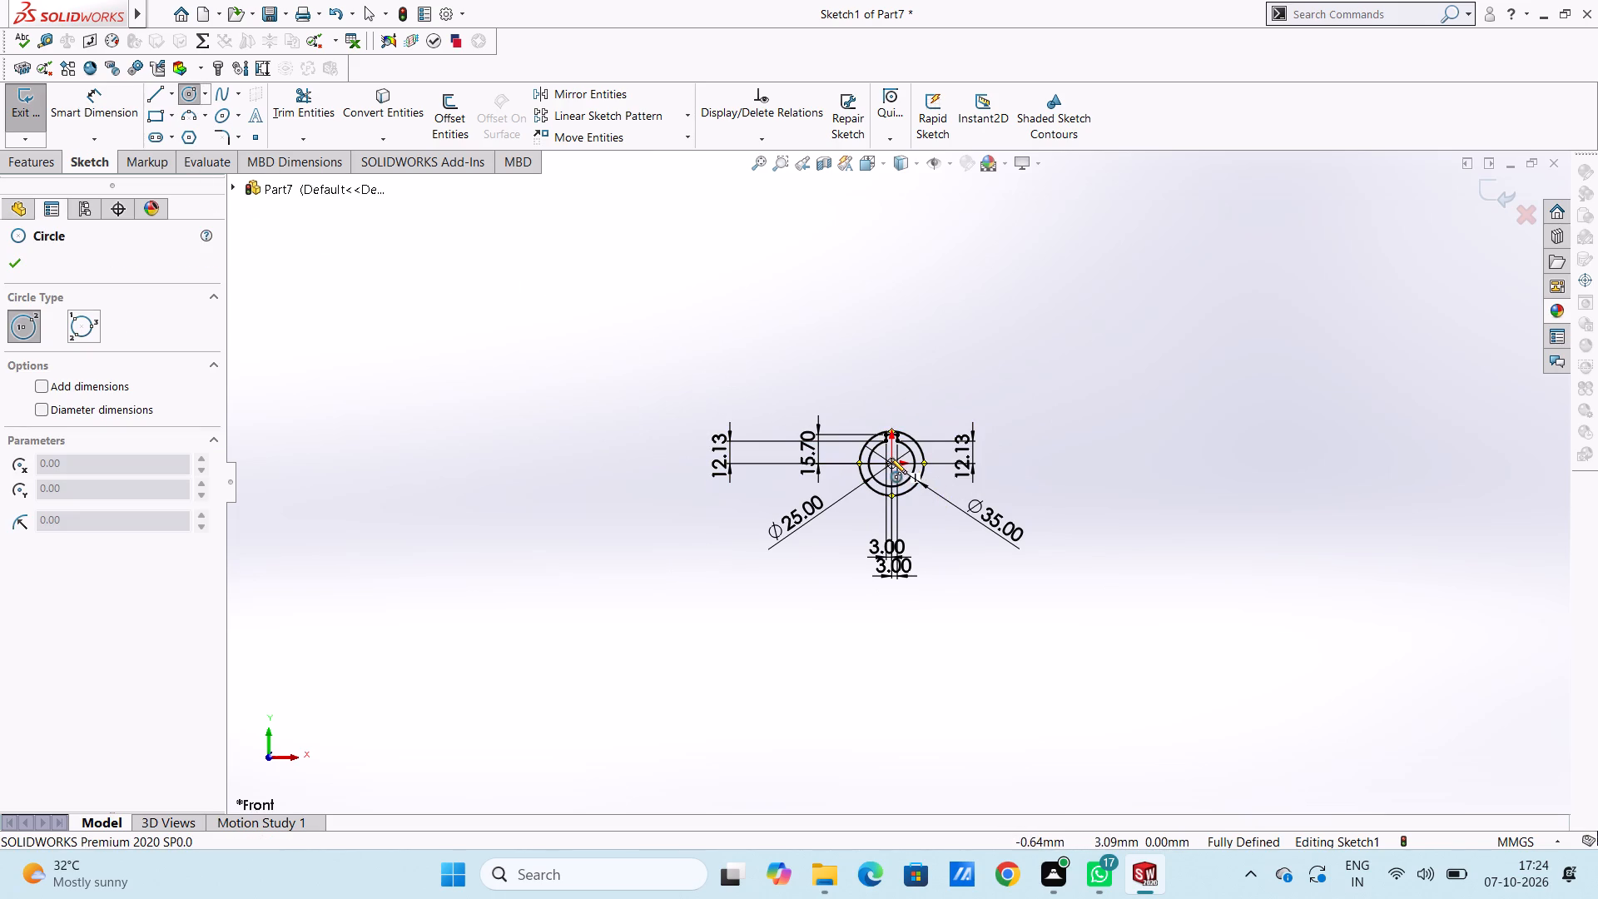
left_click(890, 461)
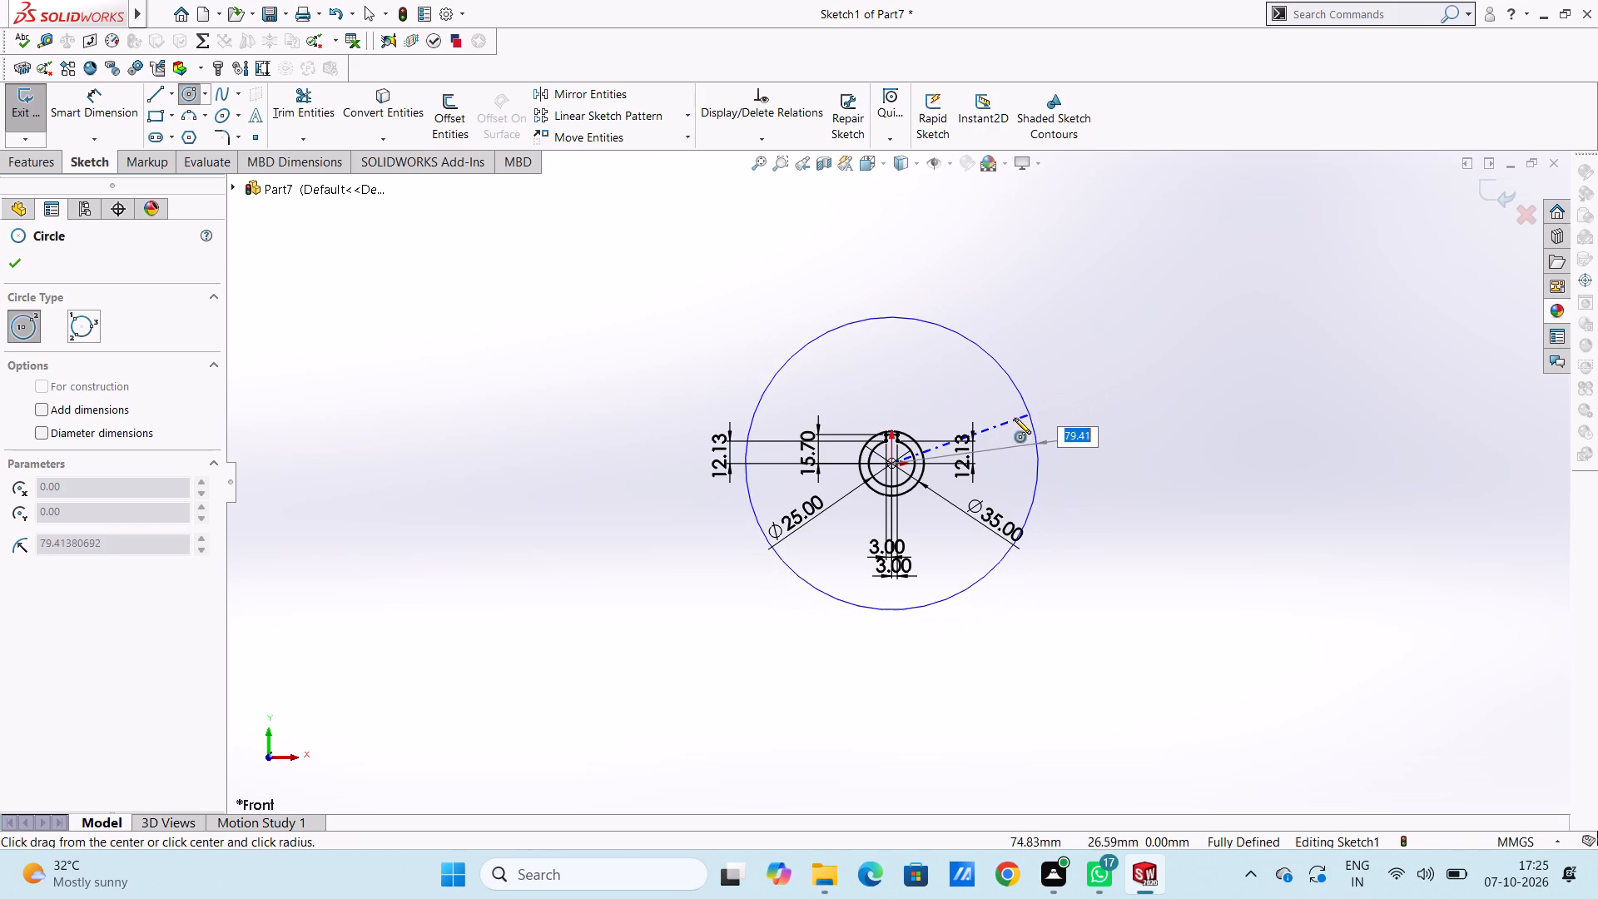
left_click(1015, 418)
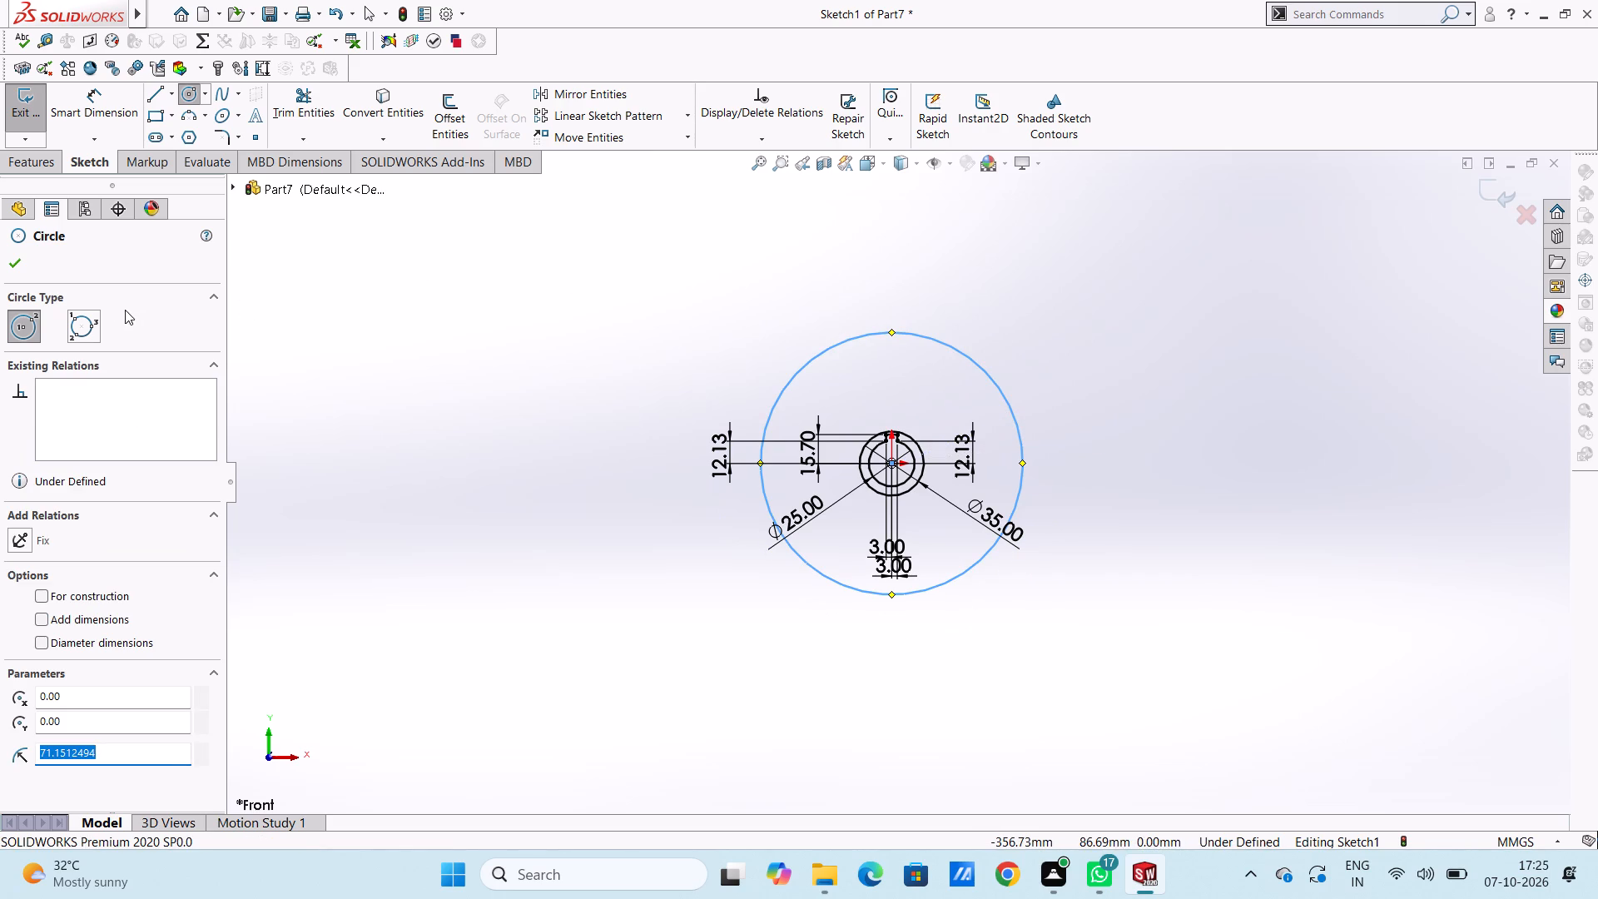
Move the three vertical keyway dimensions clear of the large circle: 12.13 and 15.70 to its left, the other 12.13 to its right.
left_click(7, 266)
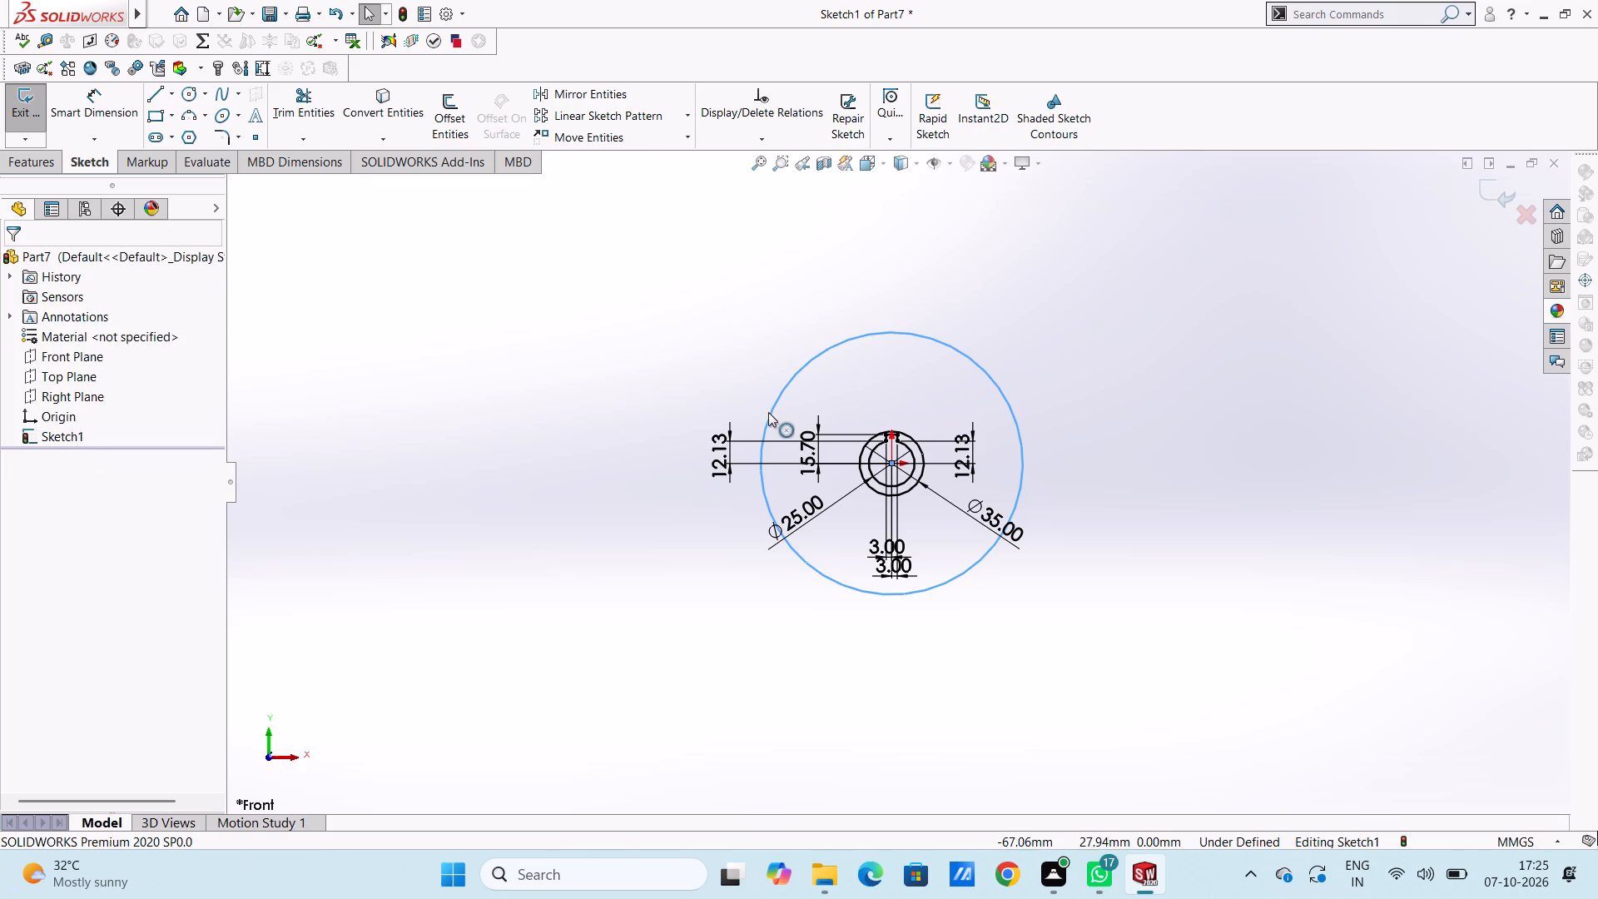
left_click_drag(732, 449, 584, 461)
left_click(603, 342)
left_click_drag(808, 441, 772, 445)
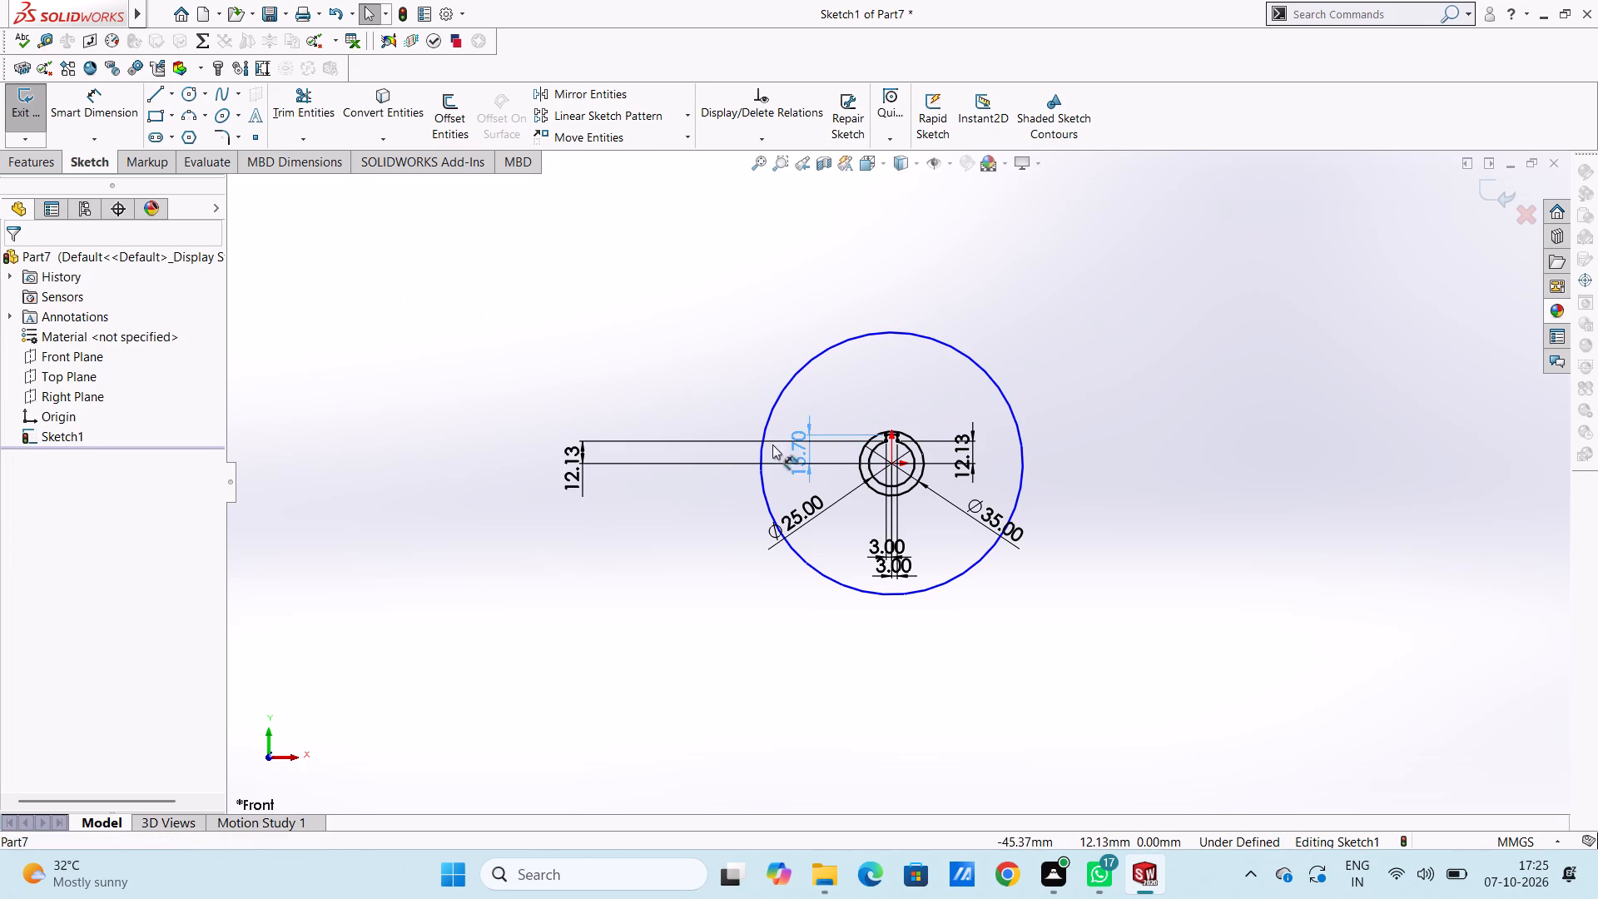
left_click_drag(772, 445, 457, 479)
left_click(479, 318)
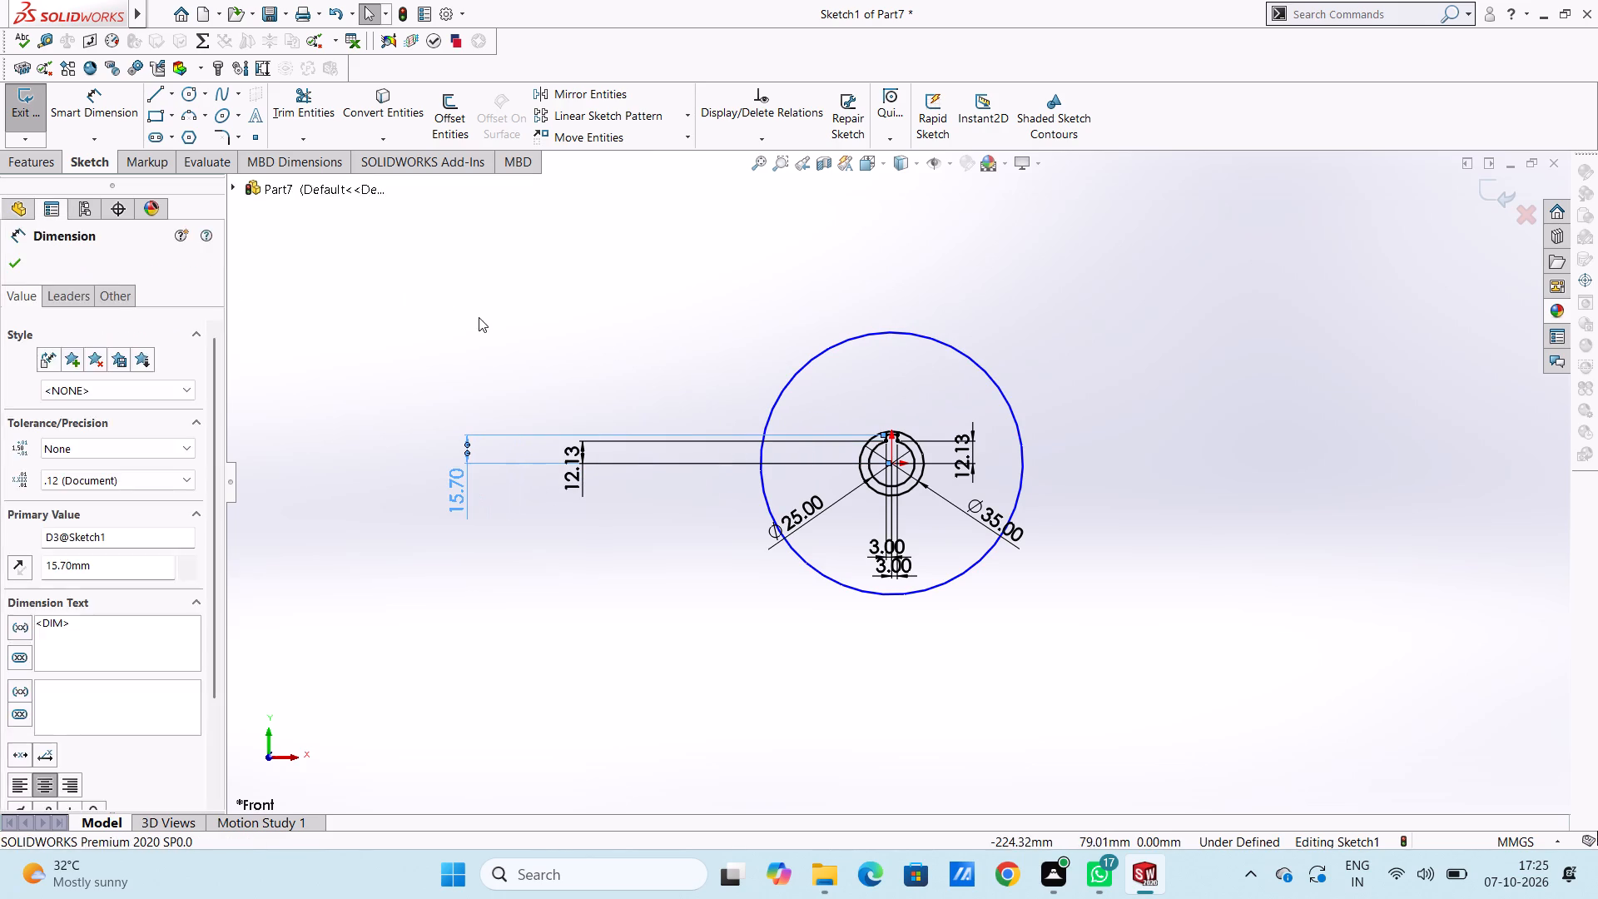
left_click_drag(959, 450, 1386, 428)
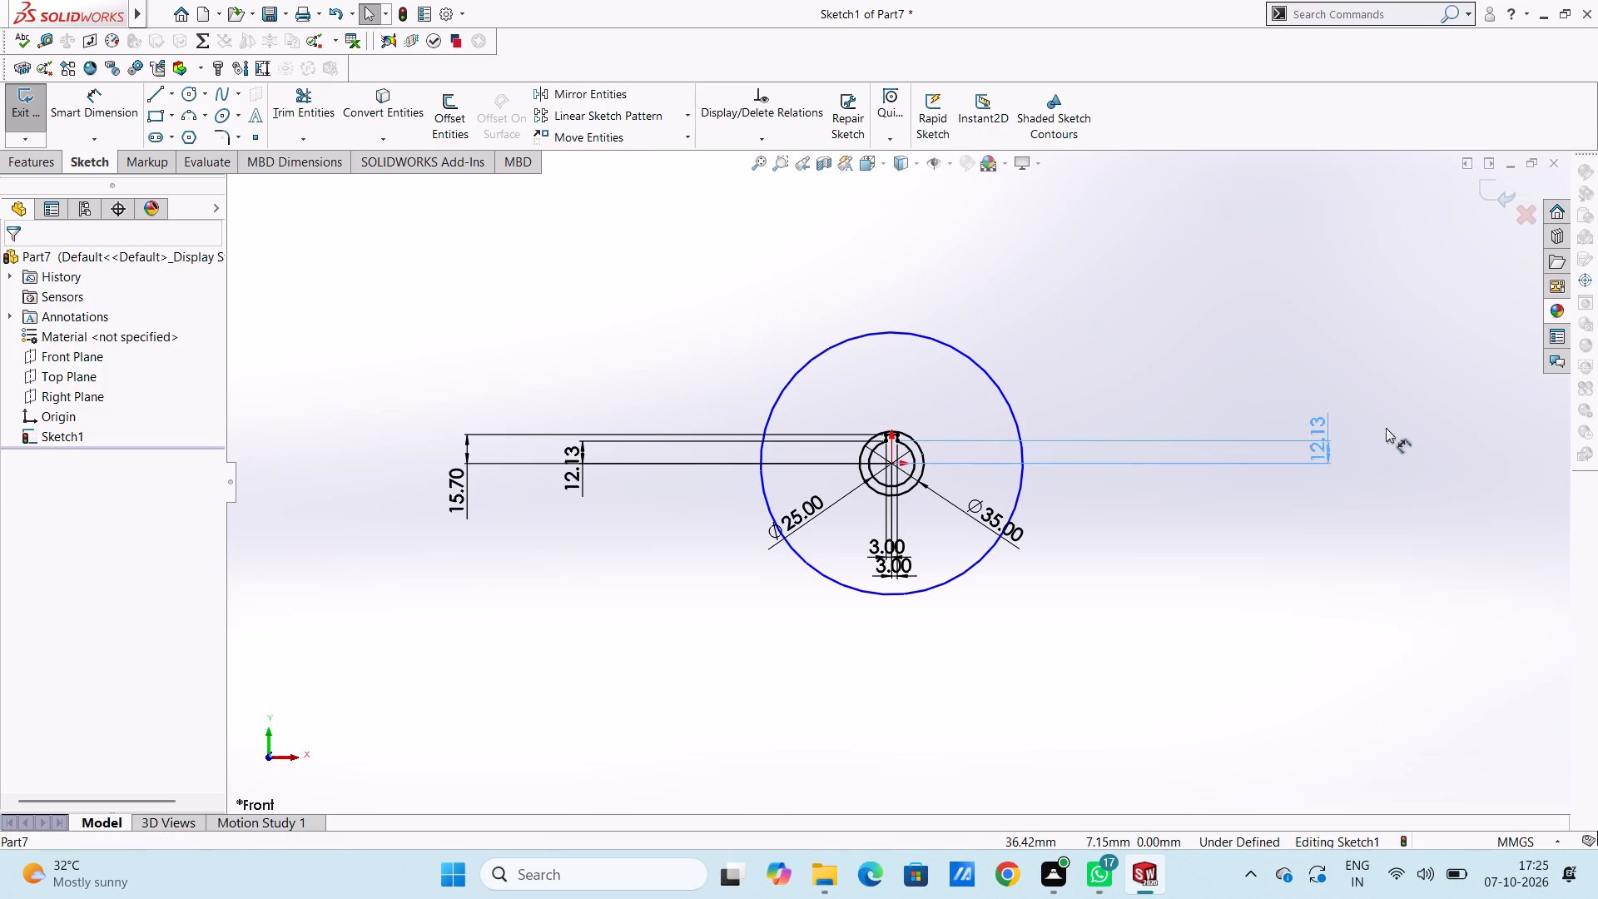
left_click_drag(1386, 428, 1397, 423)
left_click(1221, 356)
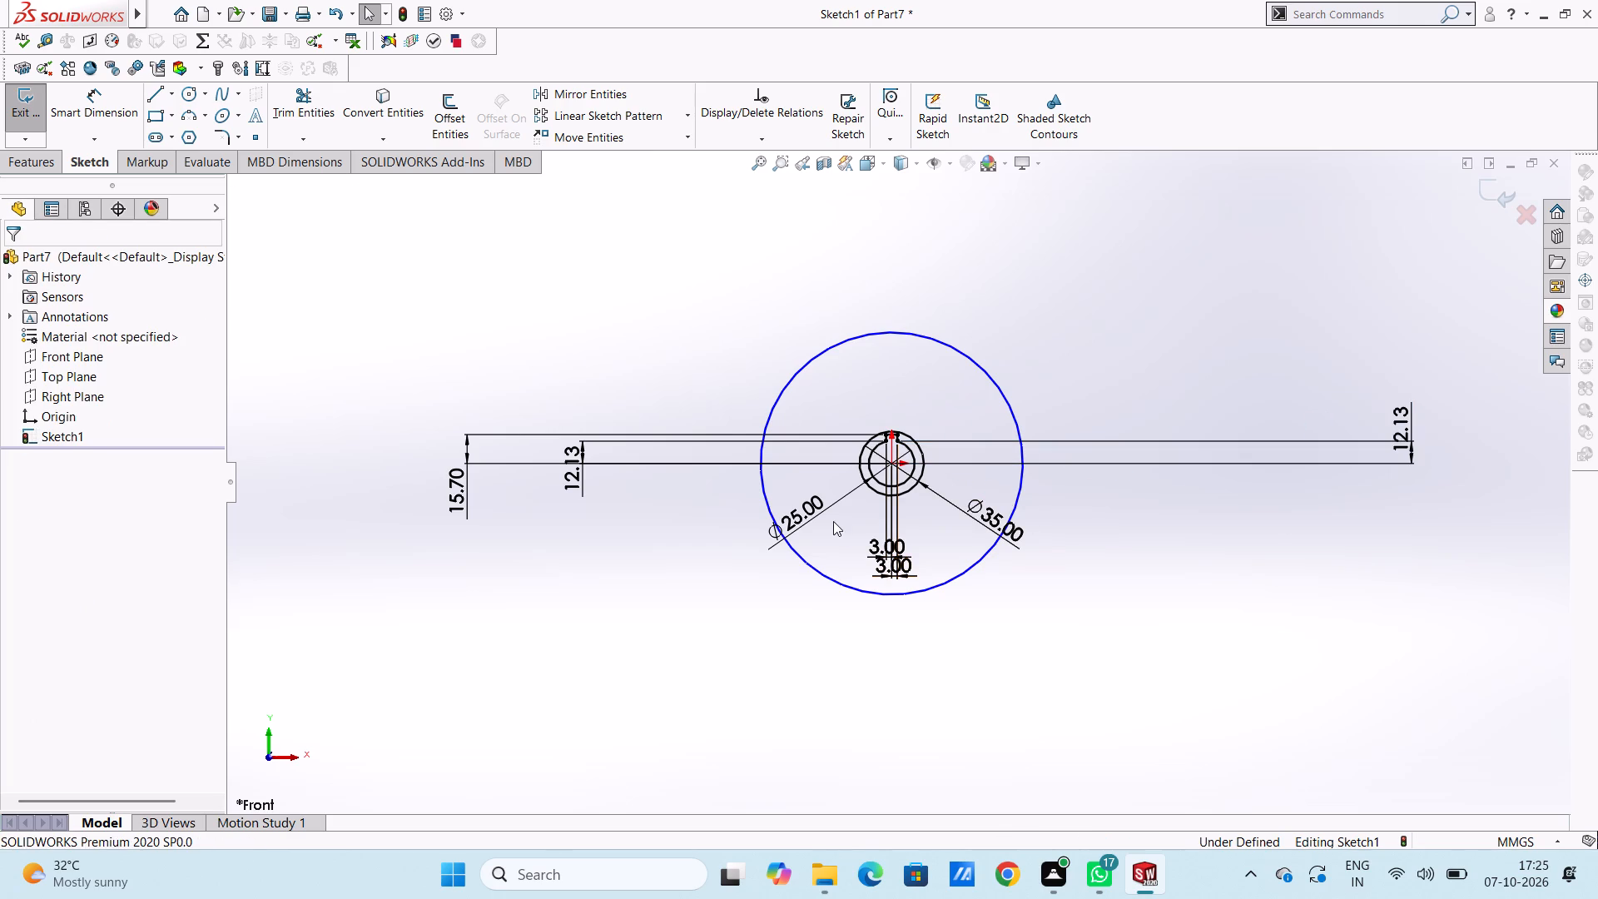
Move the 25 mm and 35 mm diameter dimensions and both 3 mm keyway dimensions outside and below the large circle.
left_click_drag(819, 504, 536, 649)
left_click(598, 569)
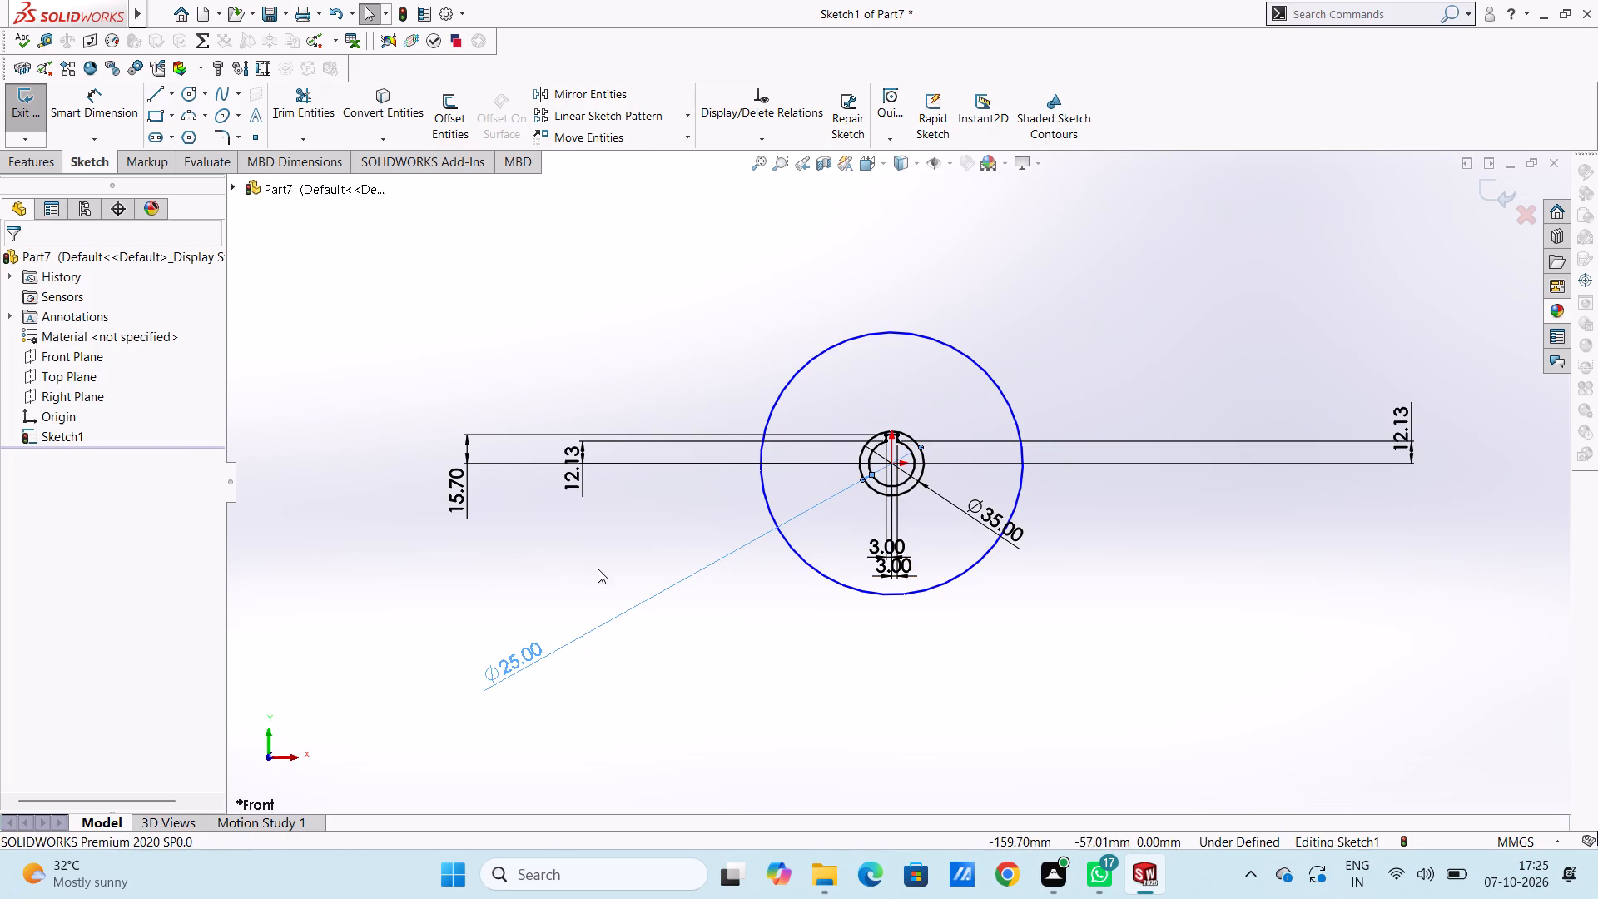
left_click_drag(893, 547, 871, 767)
left_click(816, 701)
left_click_drag(895, 569, 920, 663)
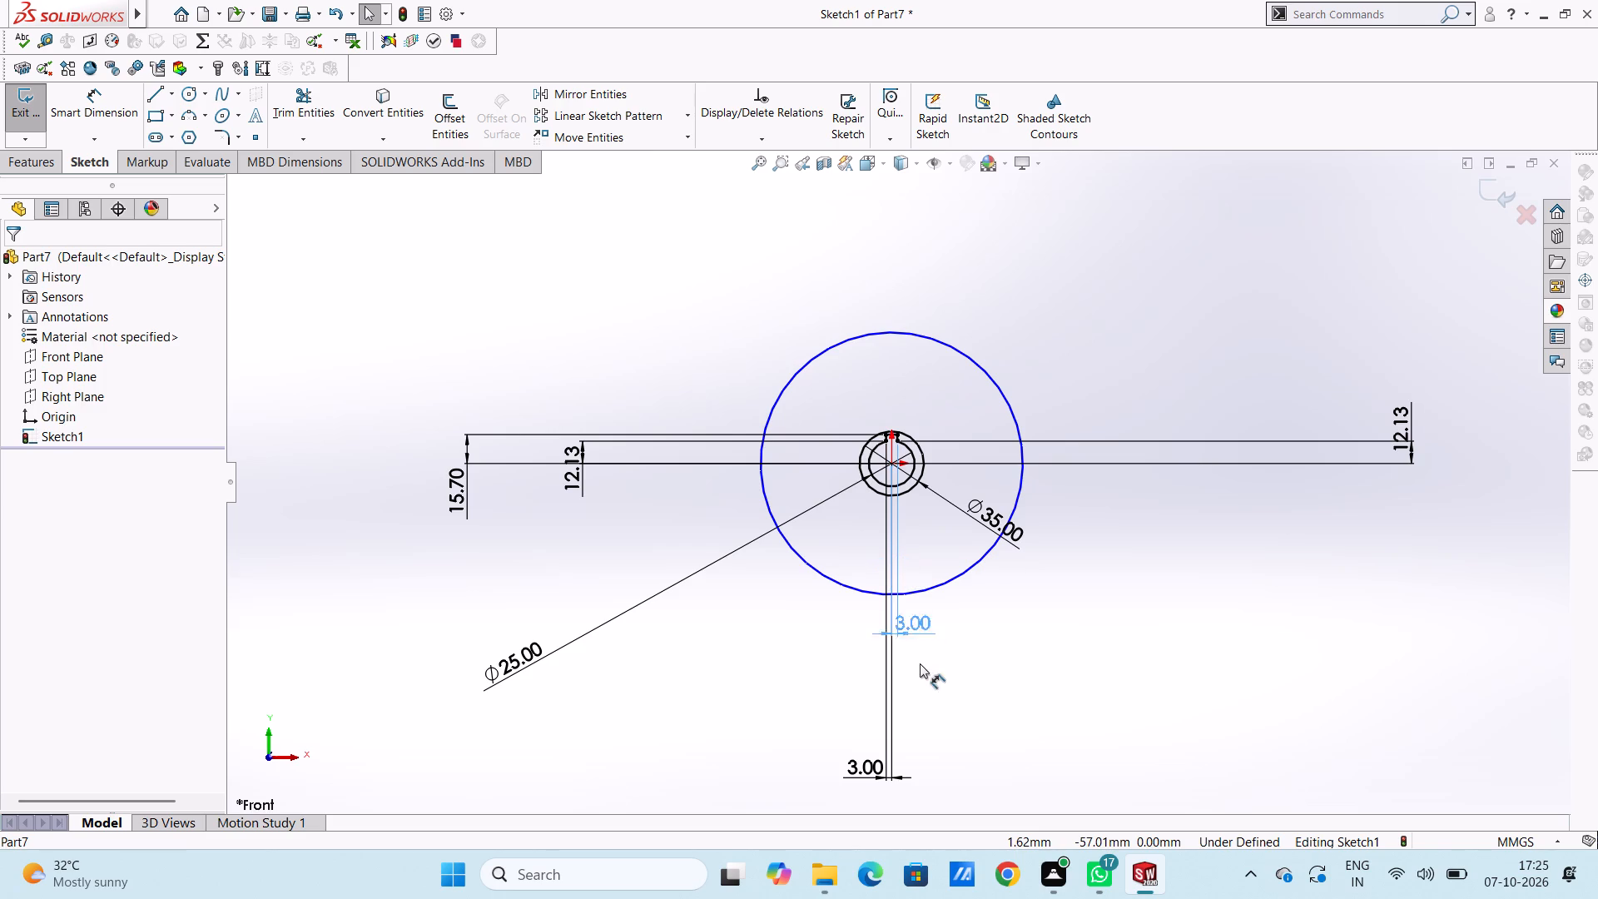
left_click_drag(920, 663, 927, 745)
left_click(974, 638)
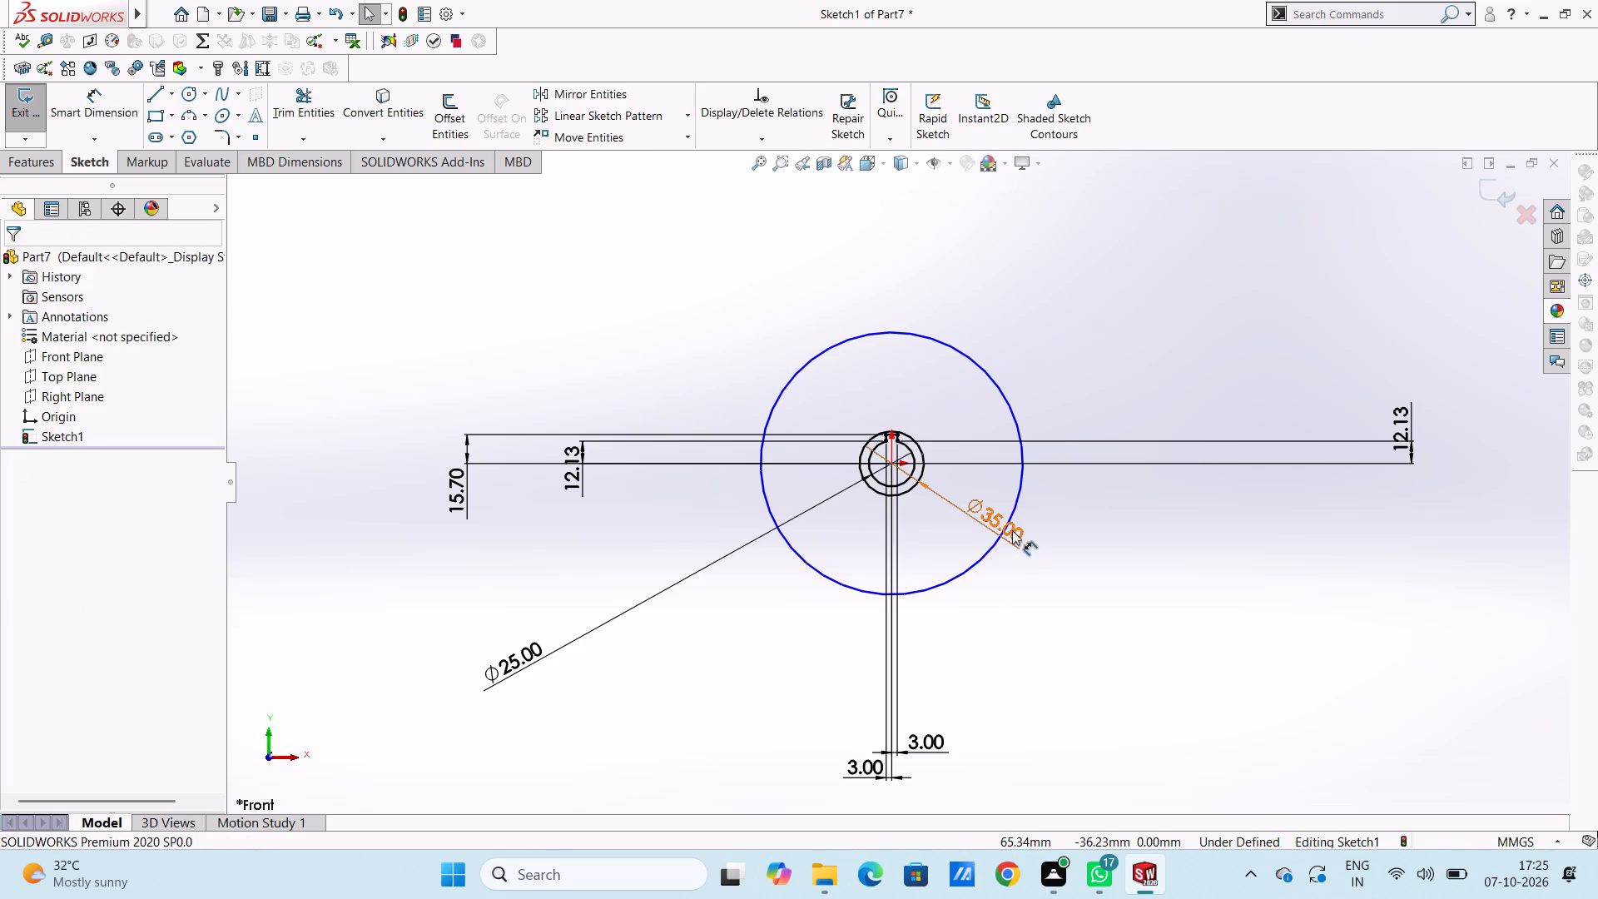
left_click_drag(1012, 530, 1305, 719)
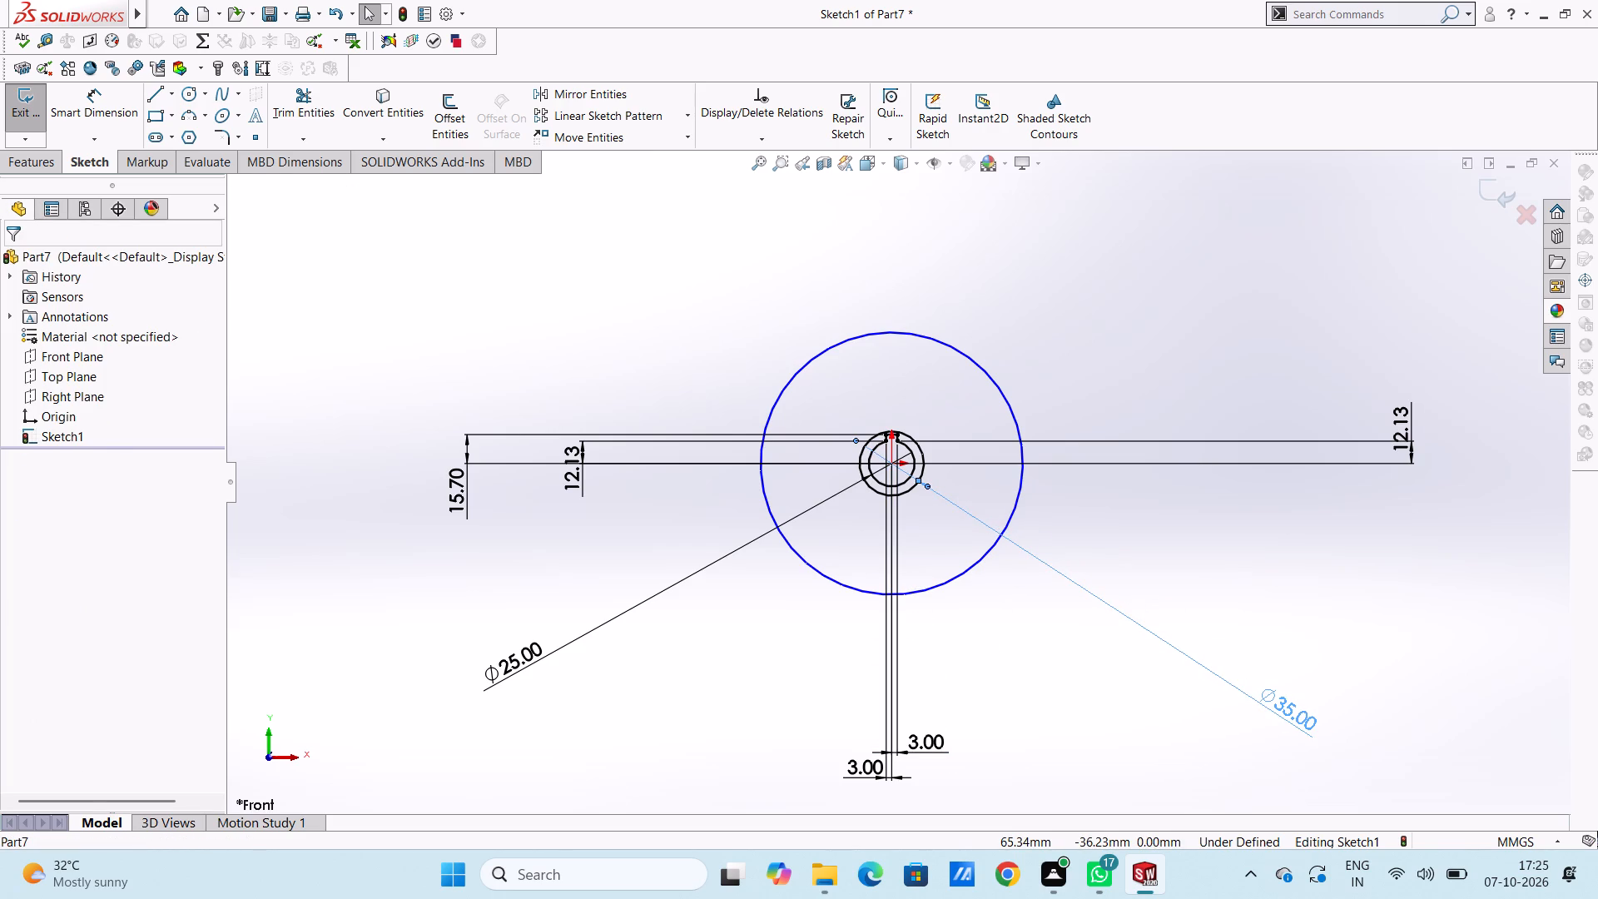
left_click(921, 238)
Merge the stray point at the middle of the keyway's top line into that line's right endpoint.
scroll(936, 390, "down", 3)
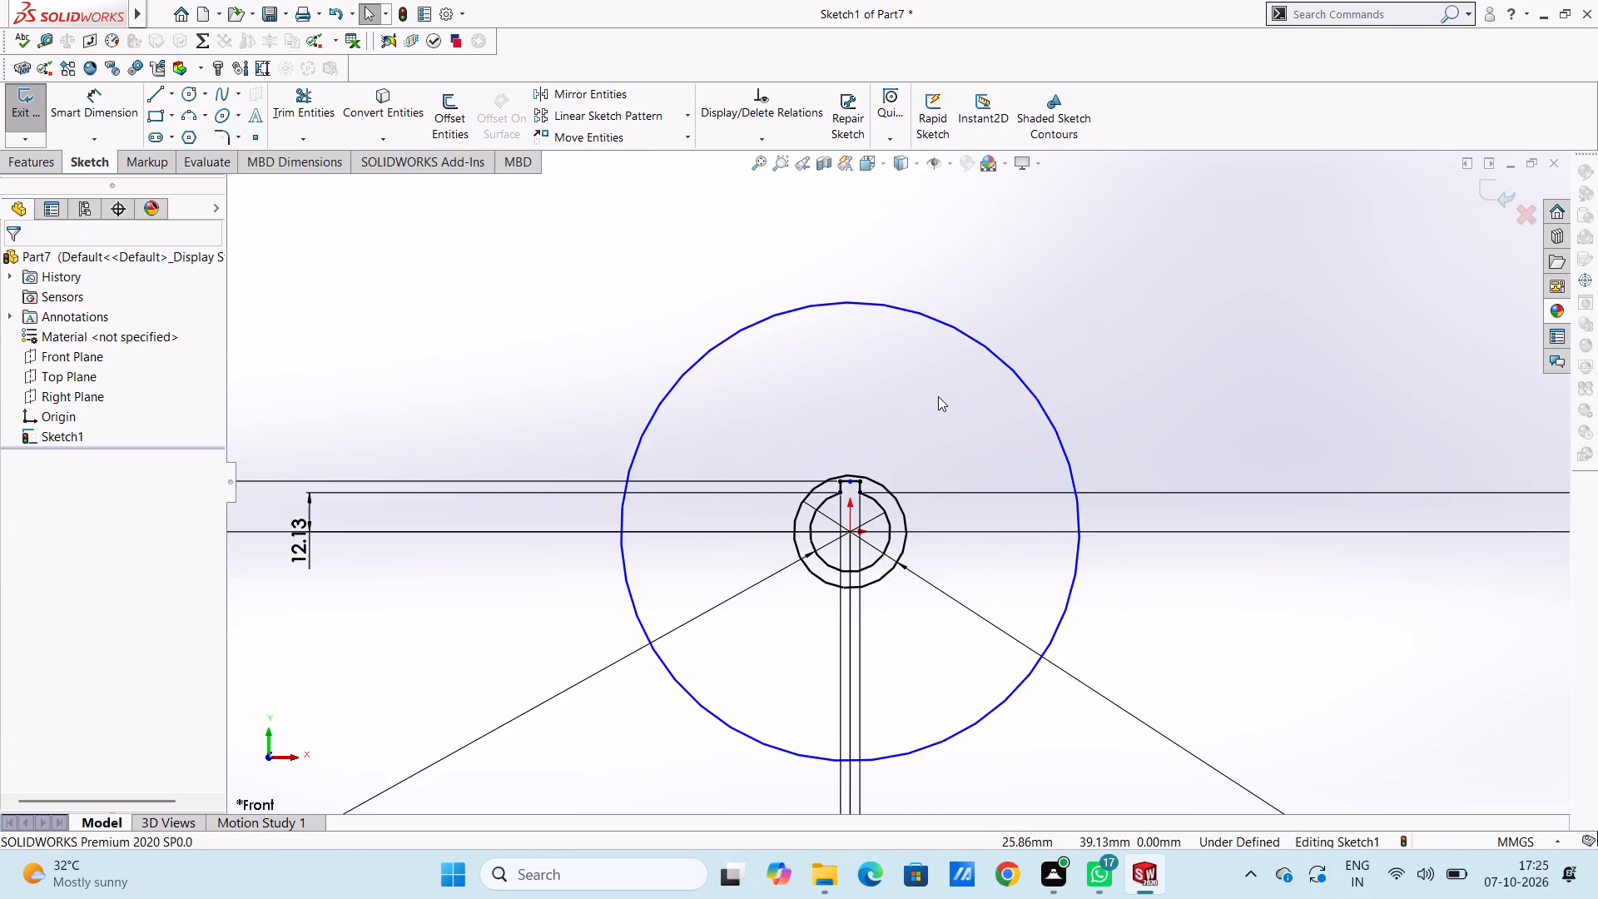
scroll(941, 490, "up", 3)
scroll(928, 572, "down", 4)
scroll(836, 357, "down", 3)
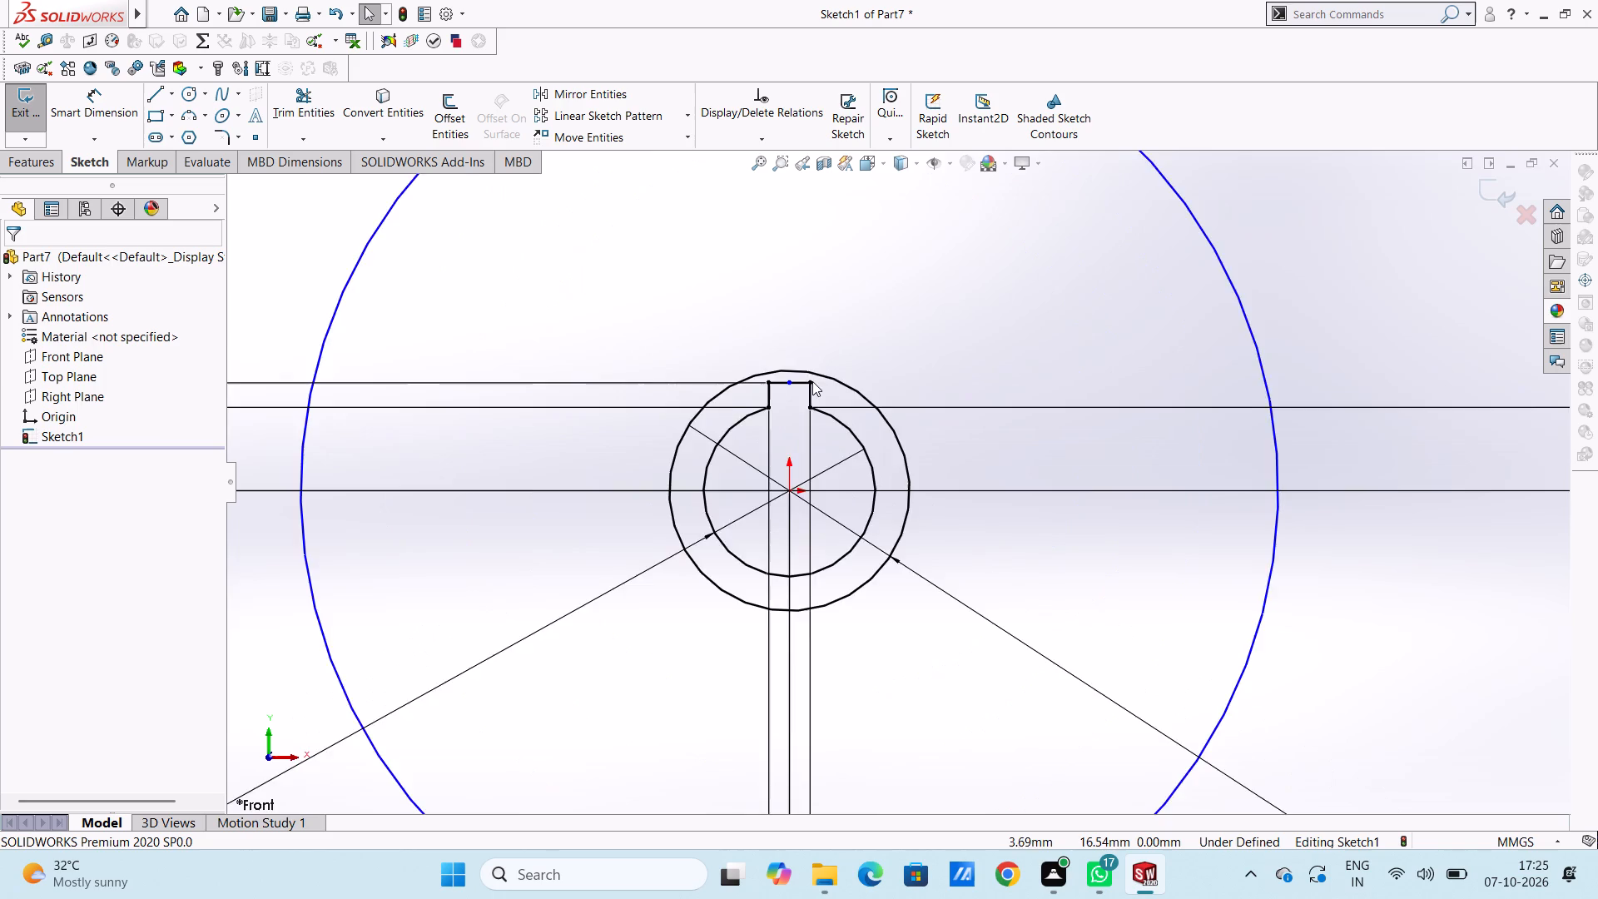
scroll(809, 381, "down", 10)
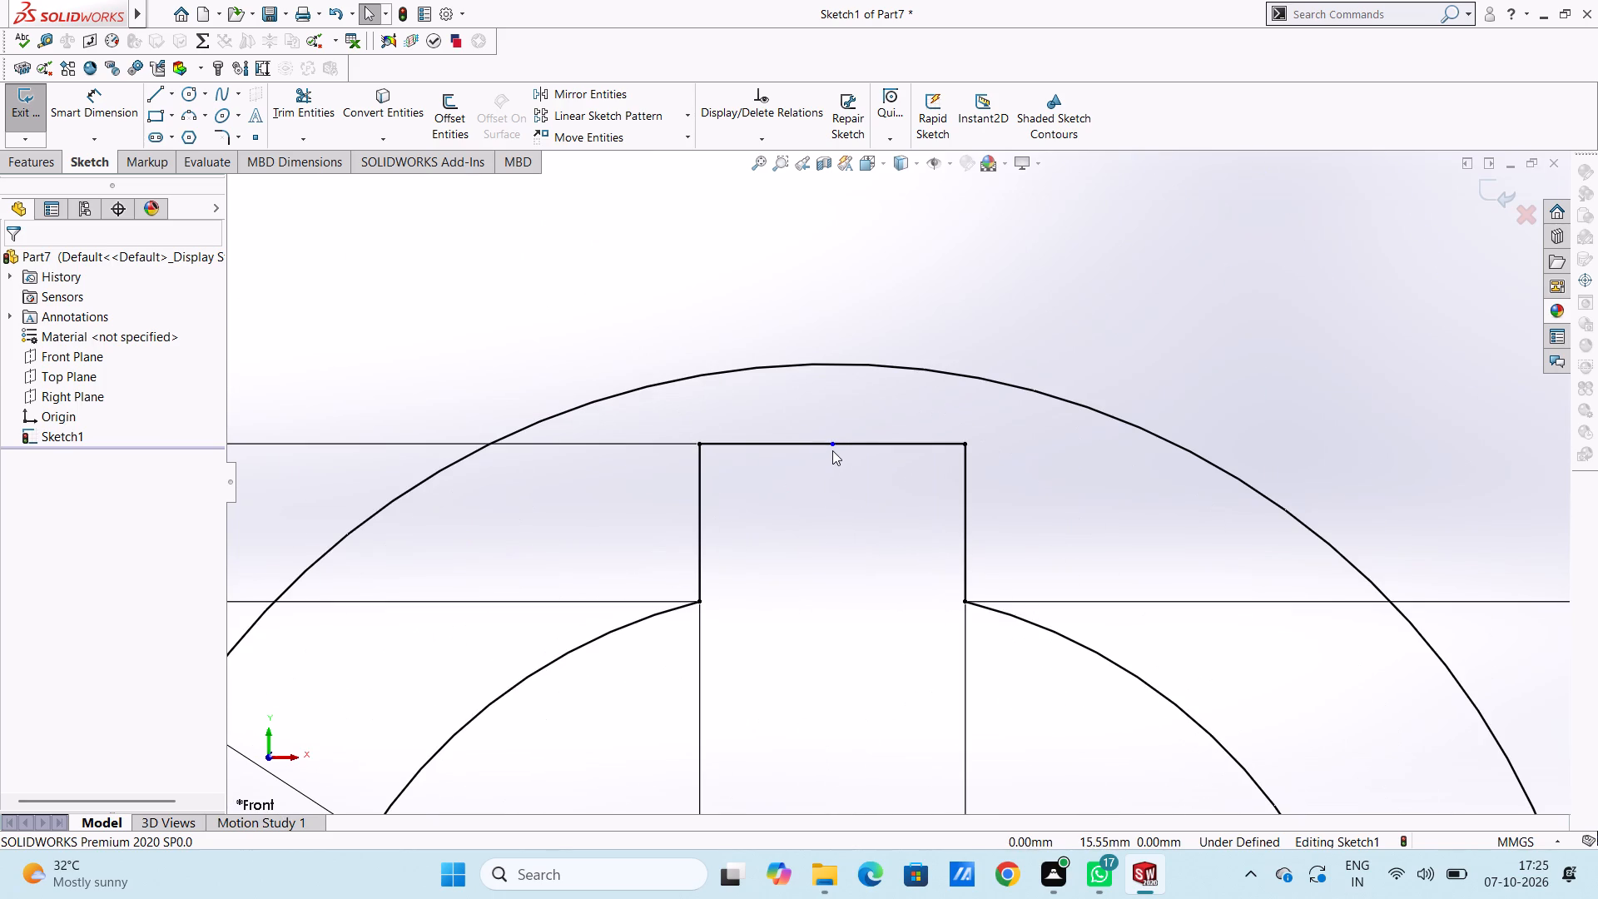
left_click_drag(833, 445, 965, 446)
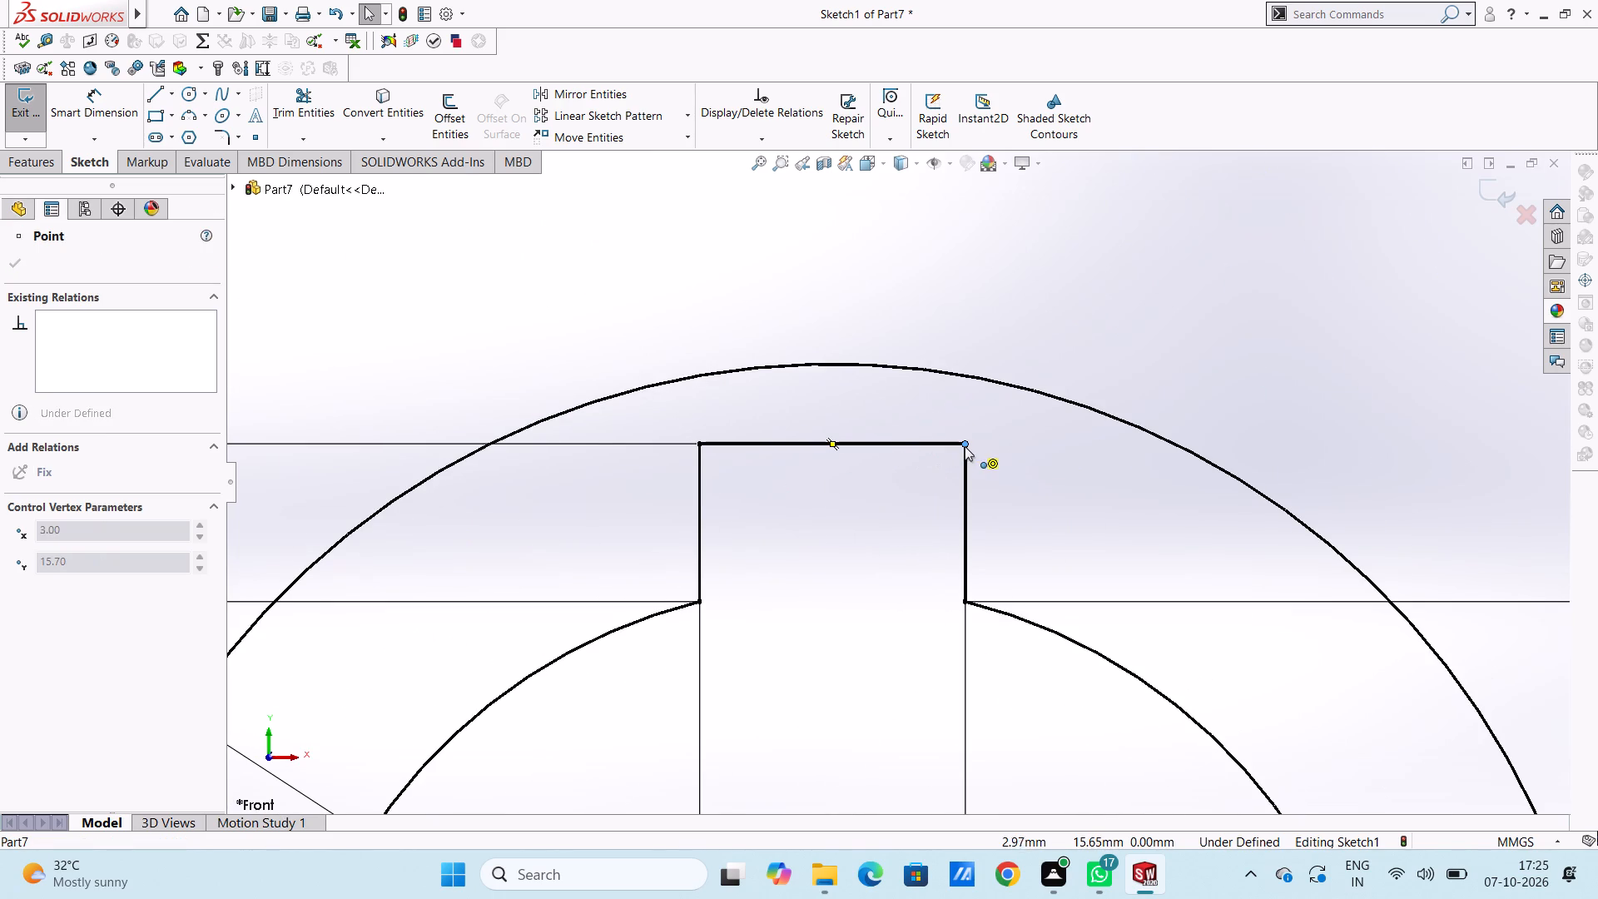
left_click_drag(965, 446, 964, 440)
left_click(911, 282)
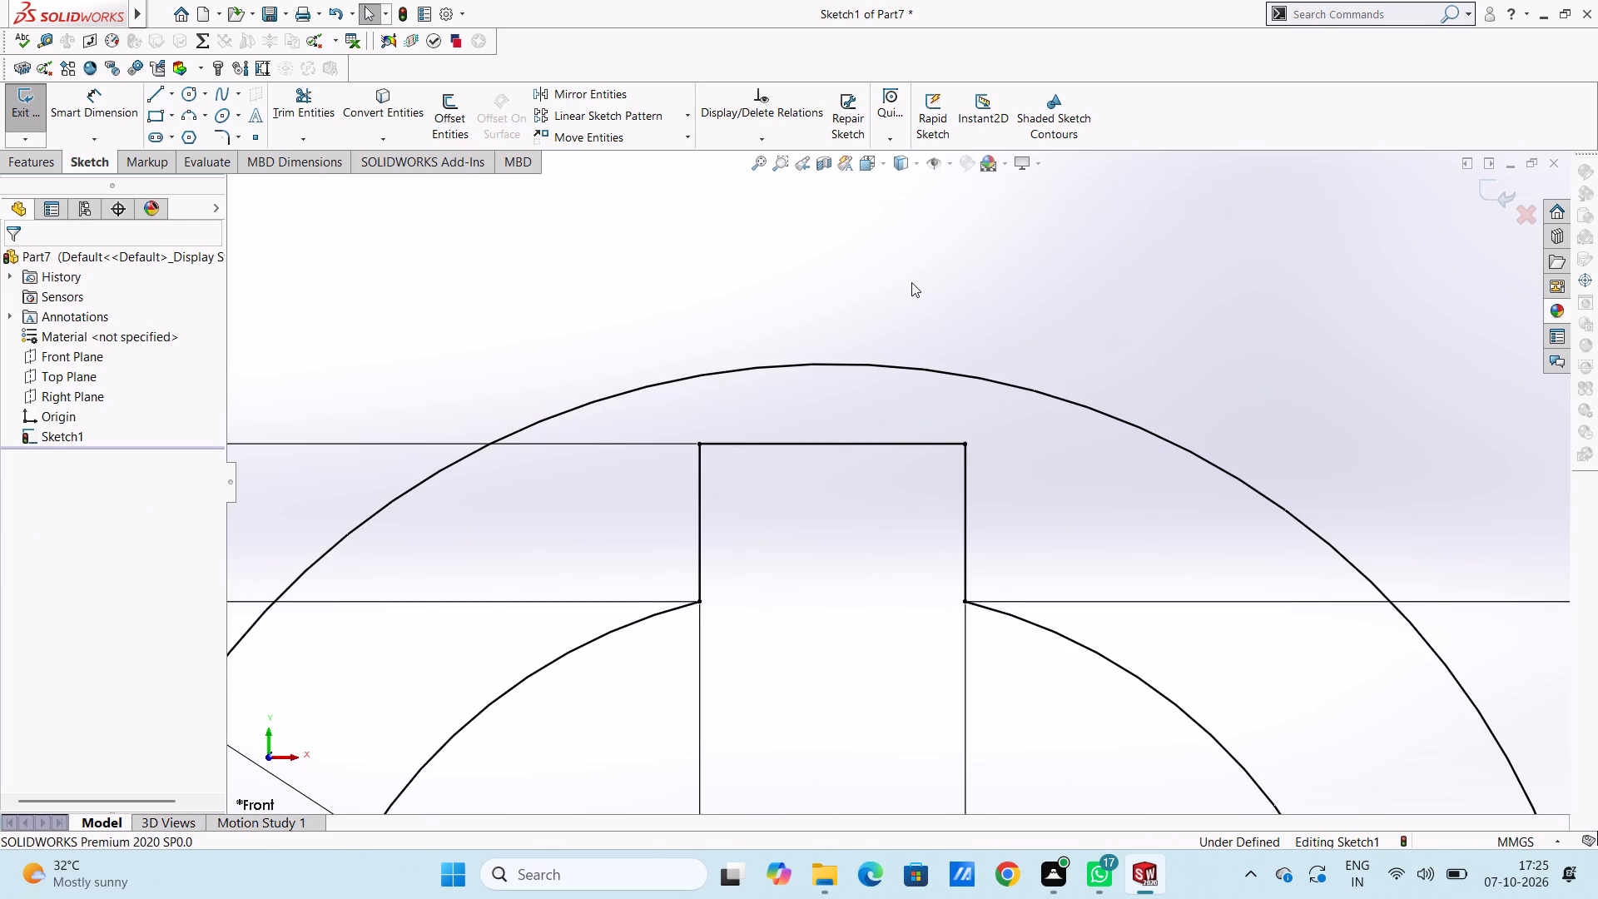
Dimension the large outer circle's diameter as 1.5 mm, placing the dimension below and left of the circles.
scroll(911, 282, "up", 15)
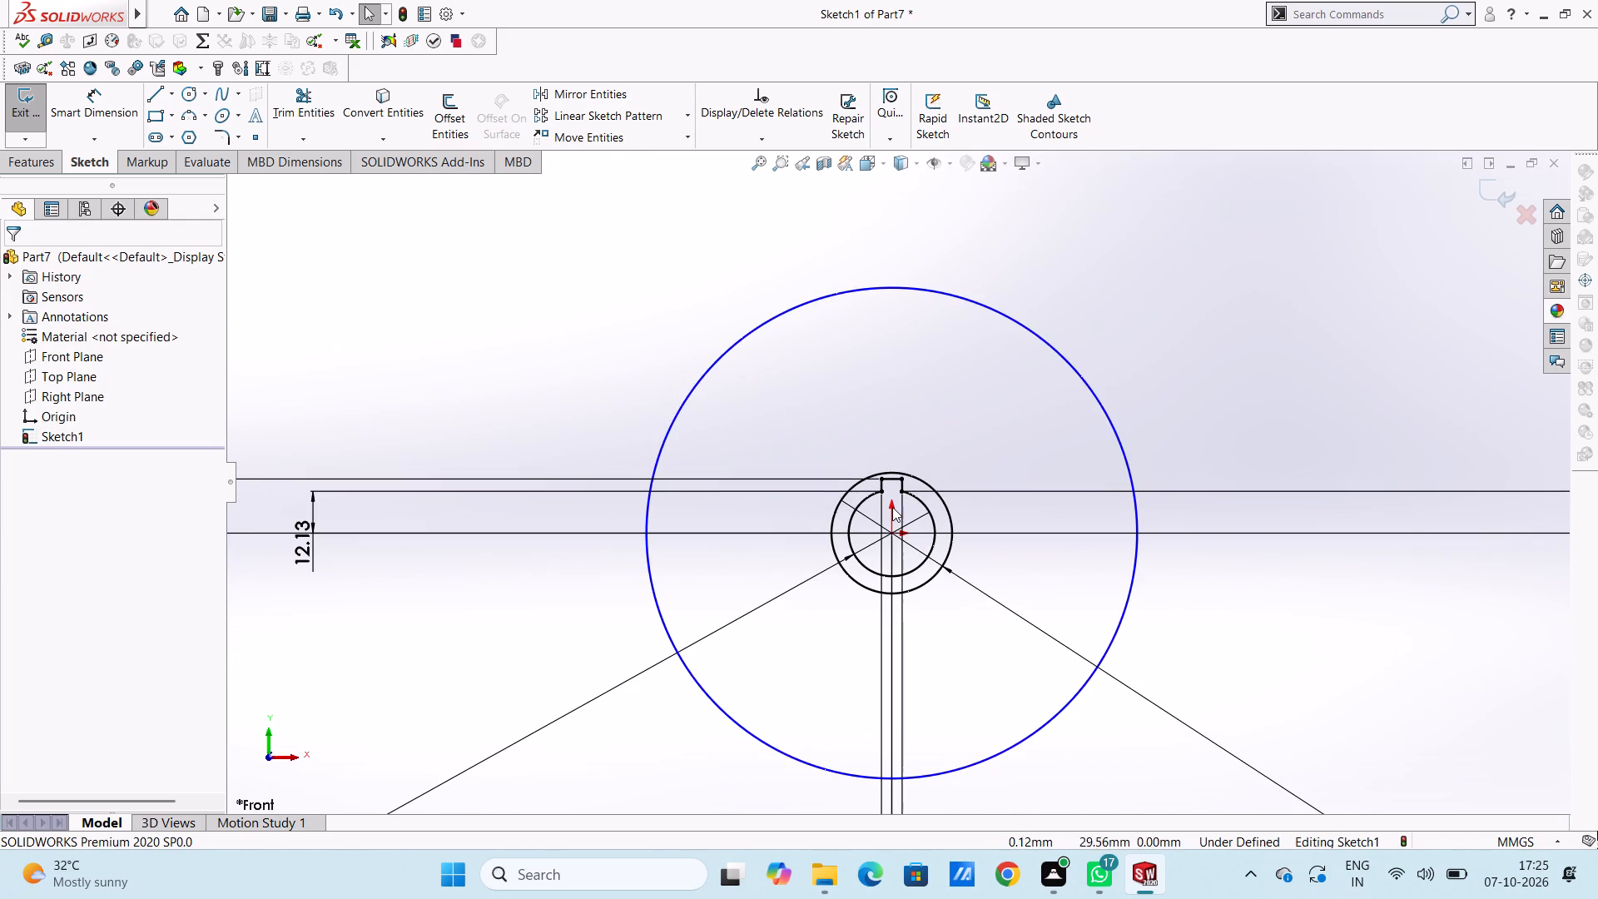
scroll(861, 539, "up", 4)
scroll(861, 584, "down", 2)
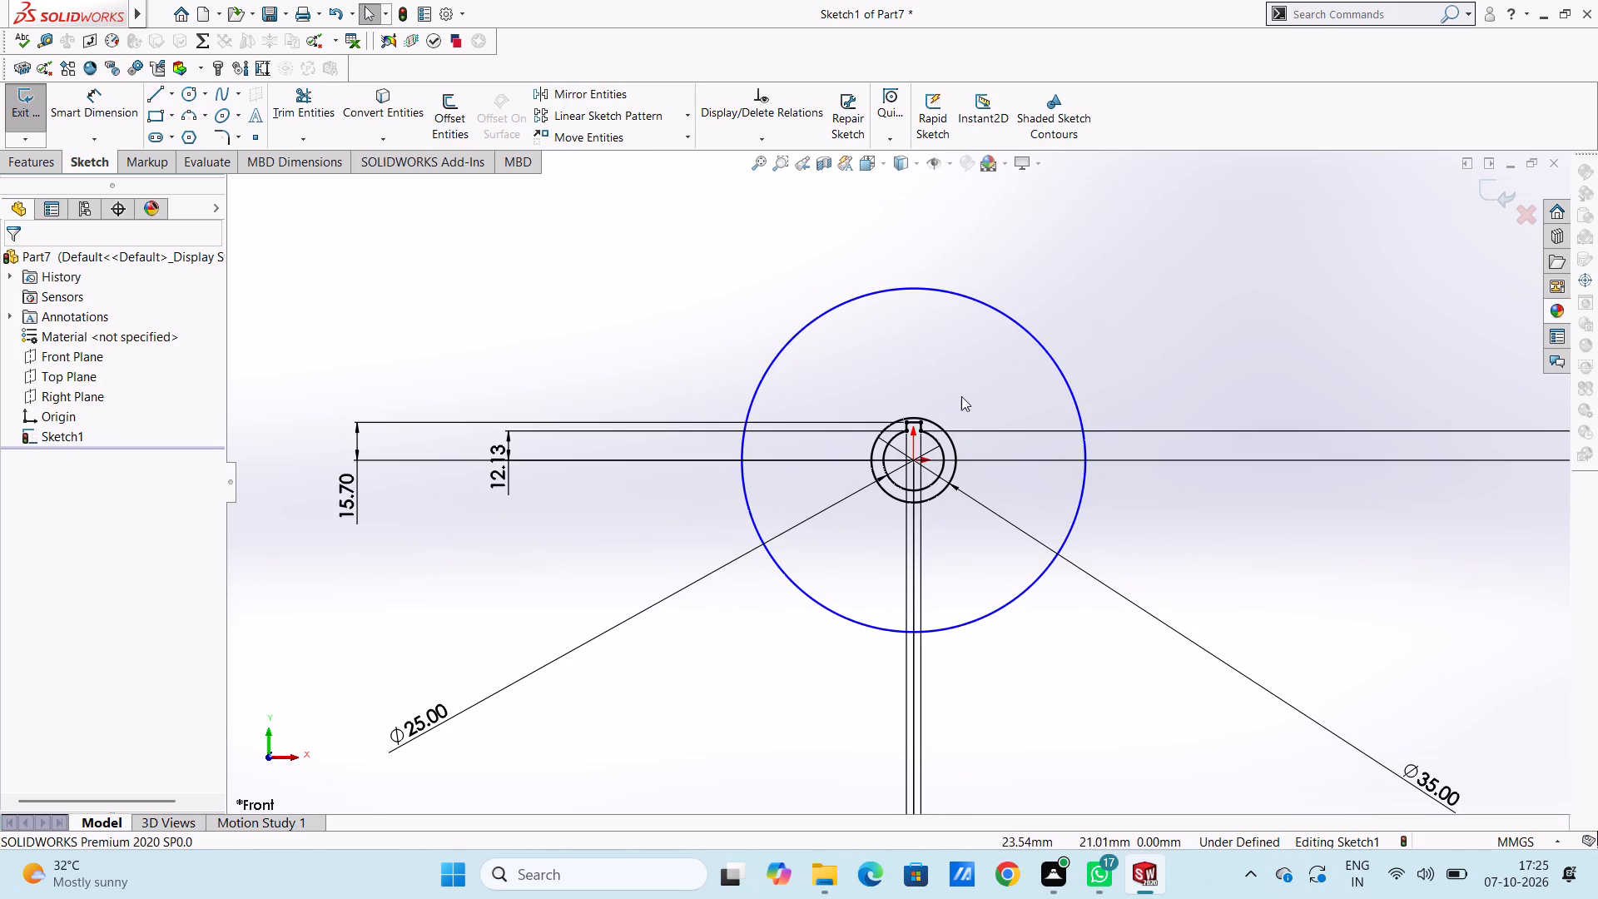
left_click(103, 113)
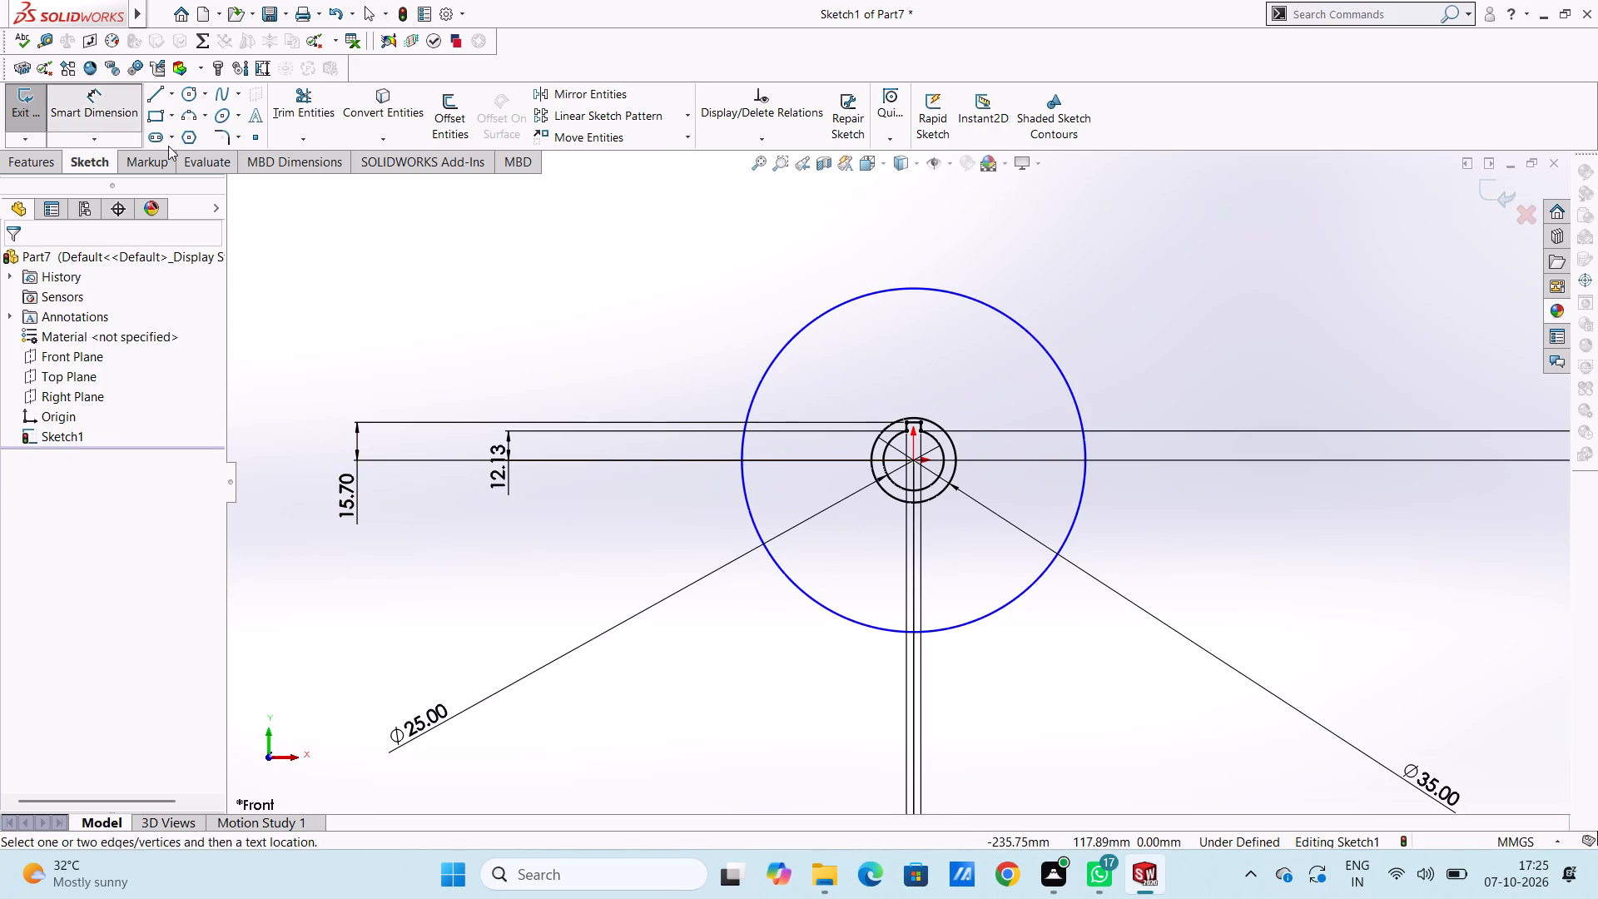
left_click(782, 355)
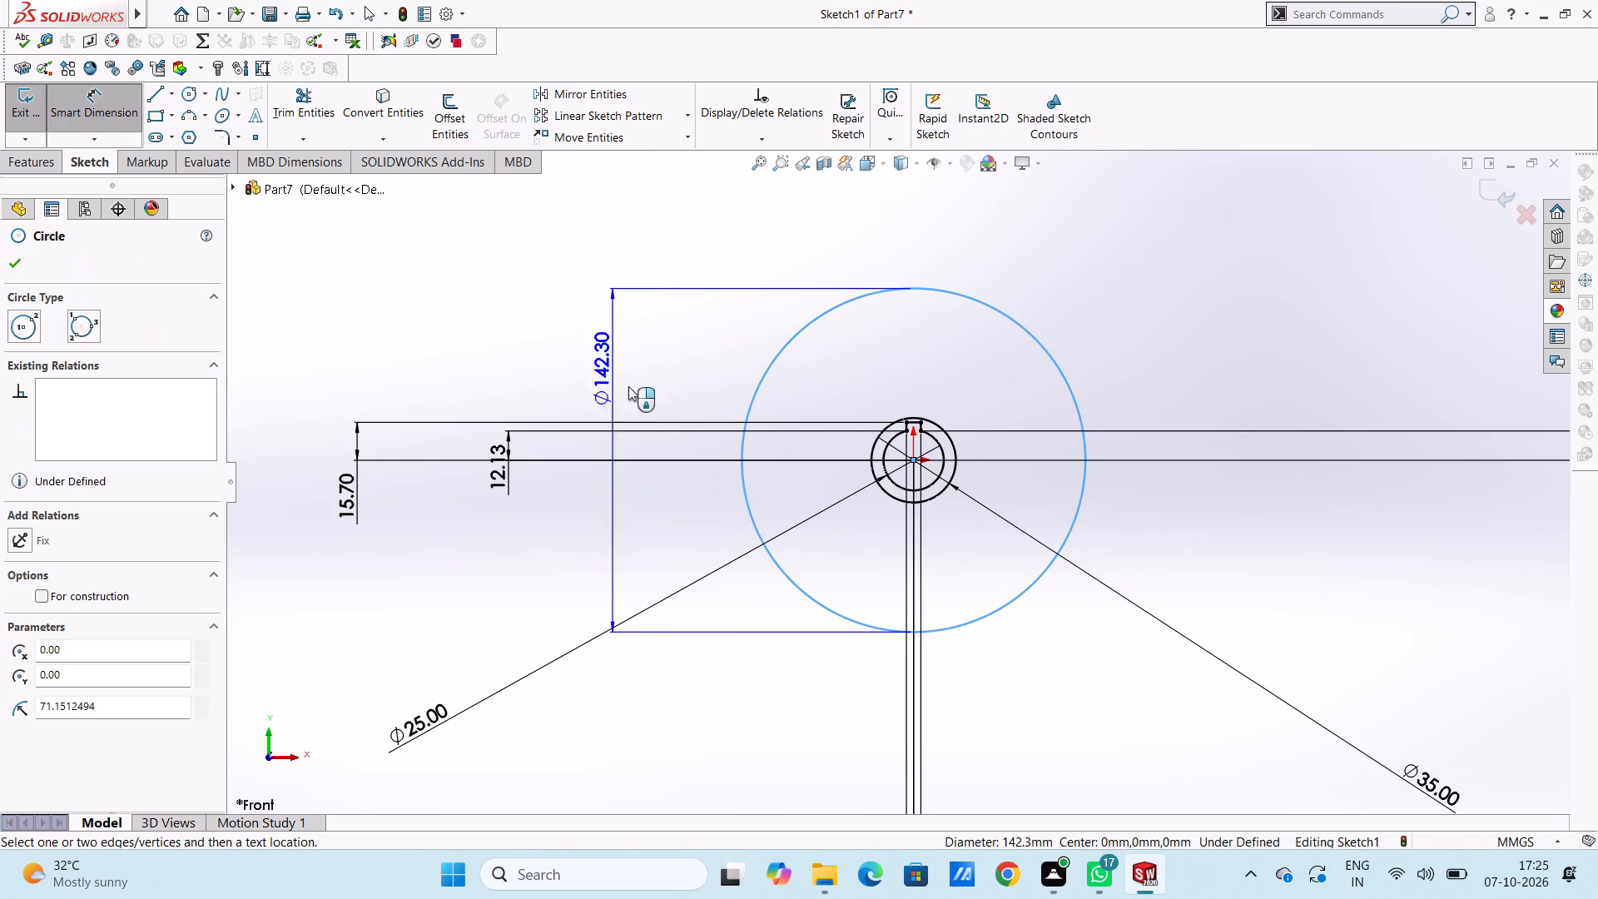
scroll(717, 670, "up", 2)
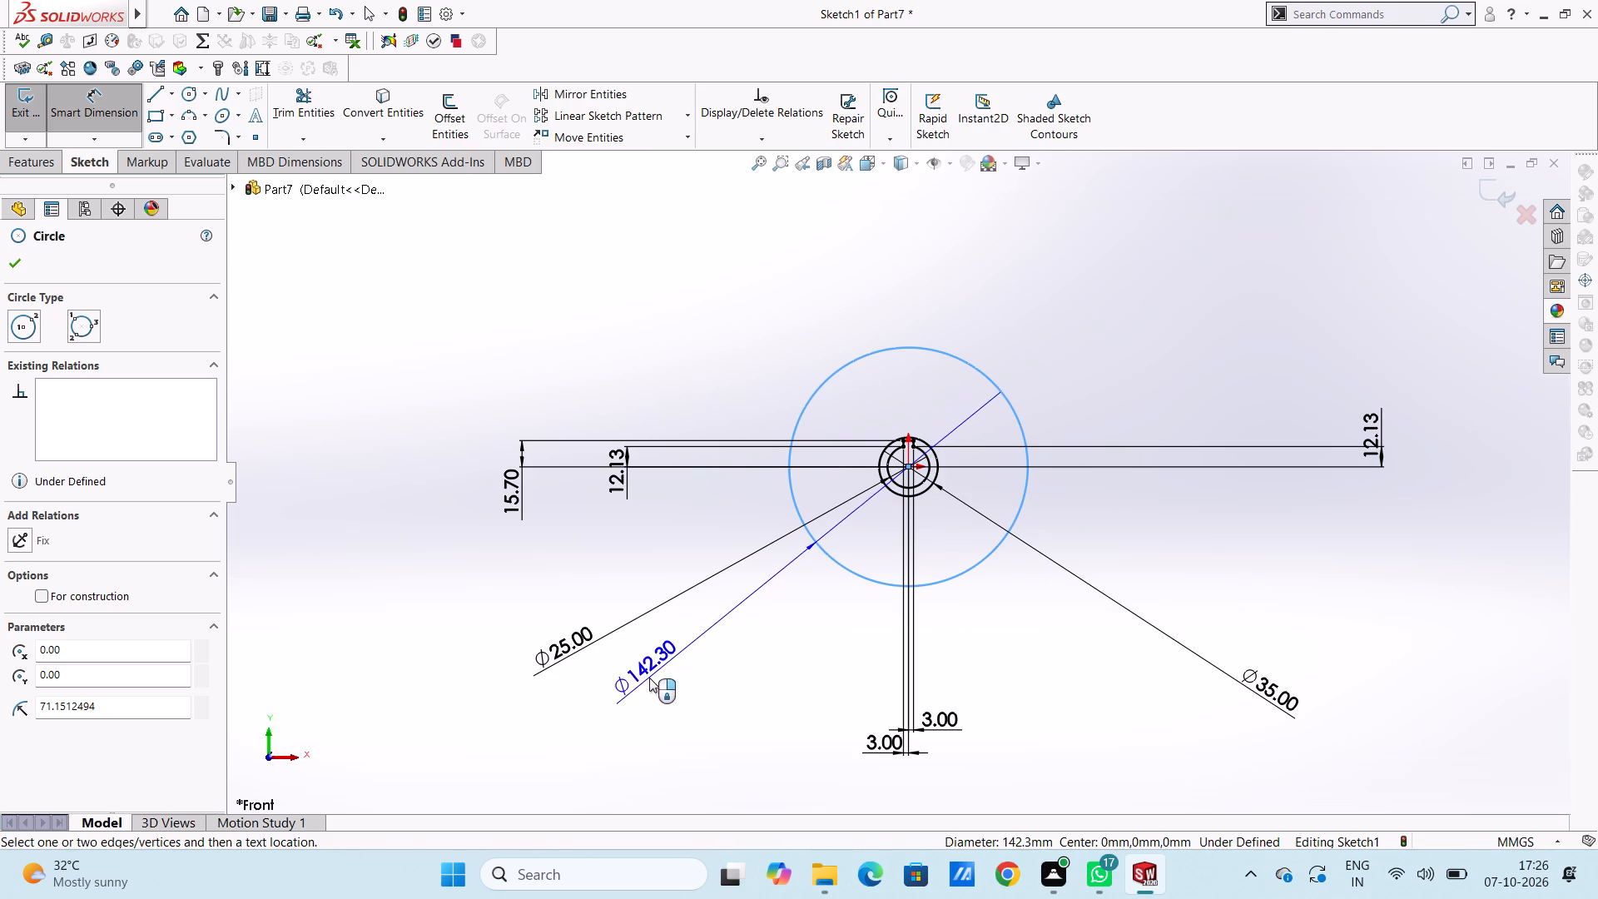
left_click(628, 697)
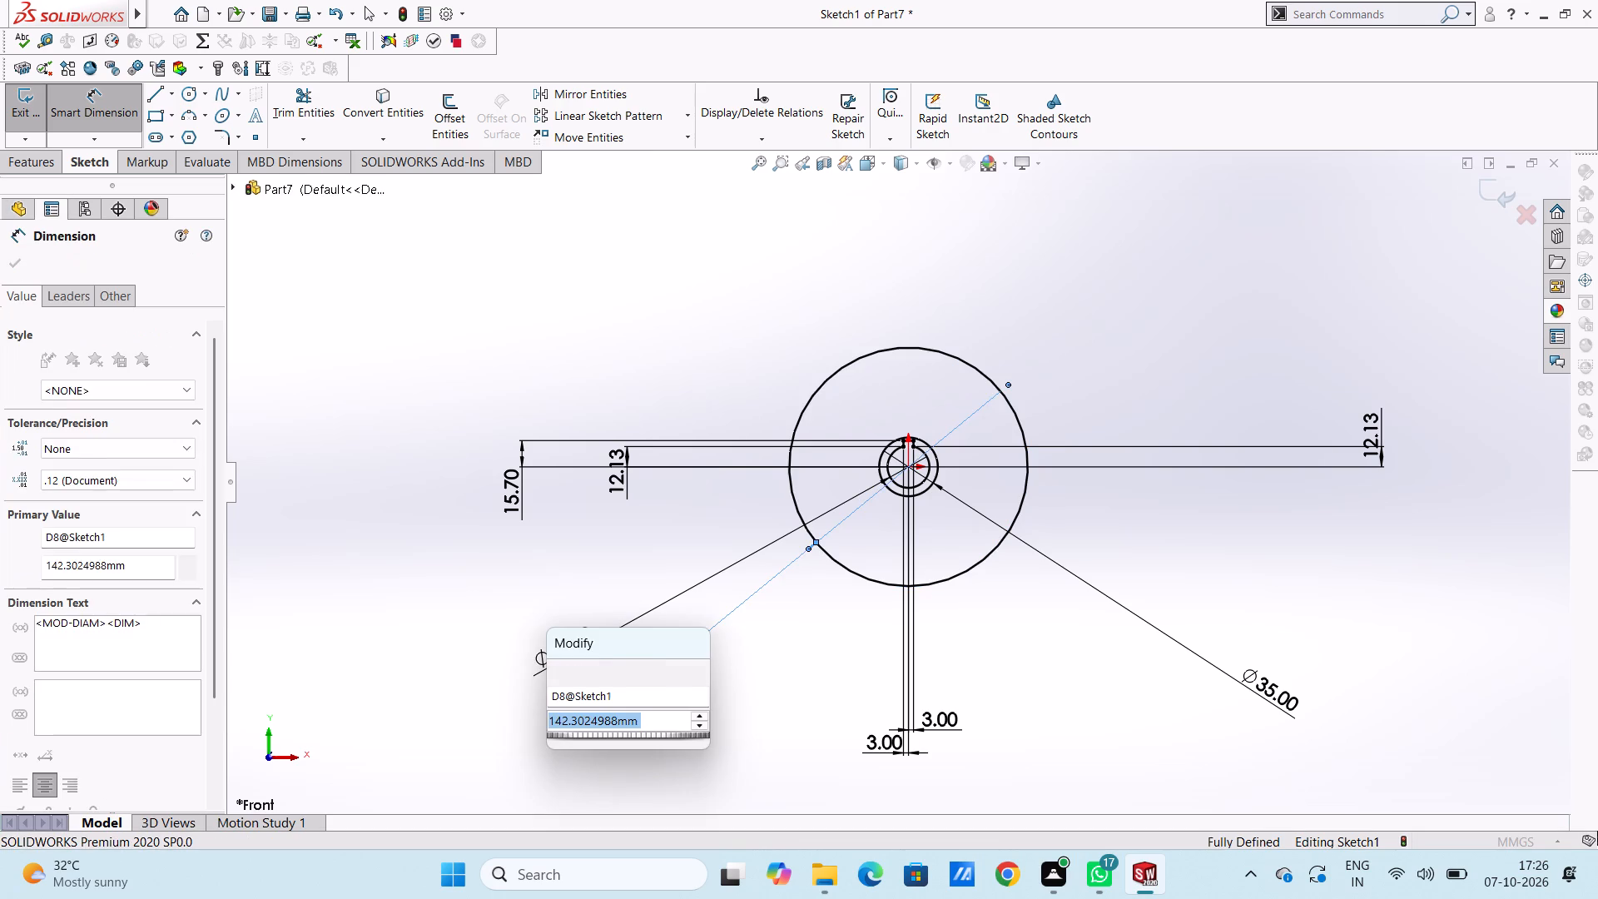
type("1.5")
key("Return")
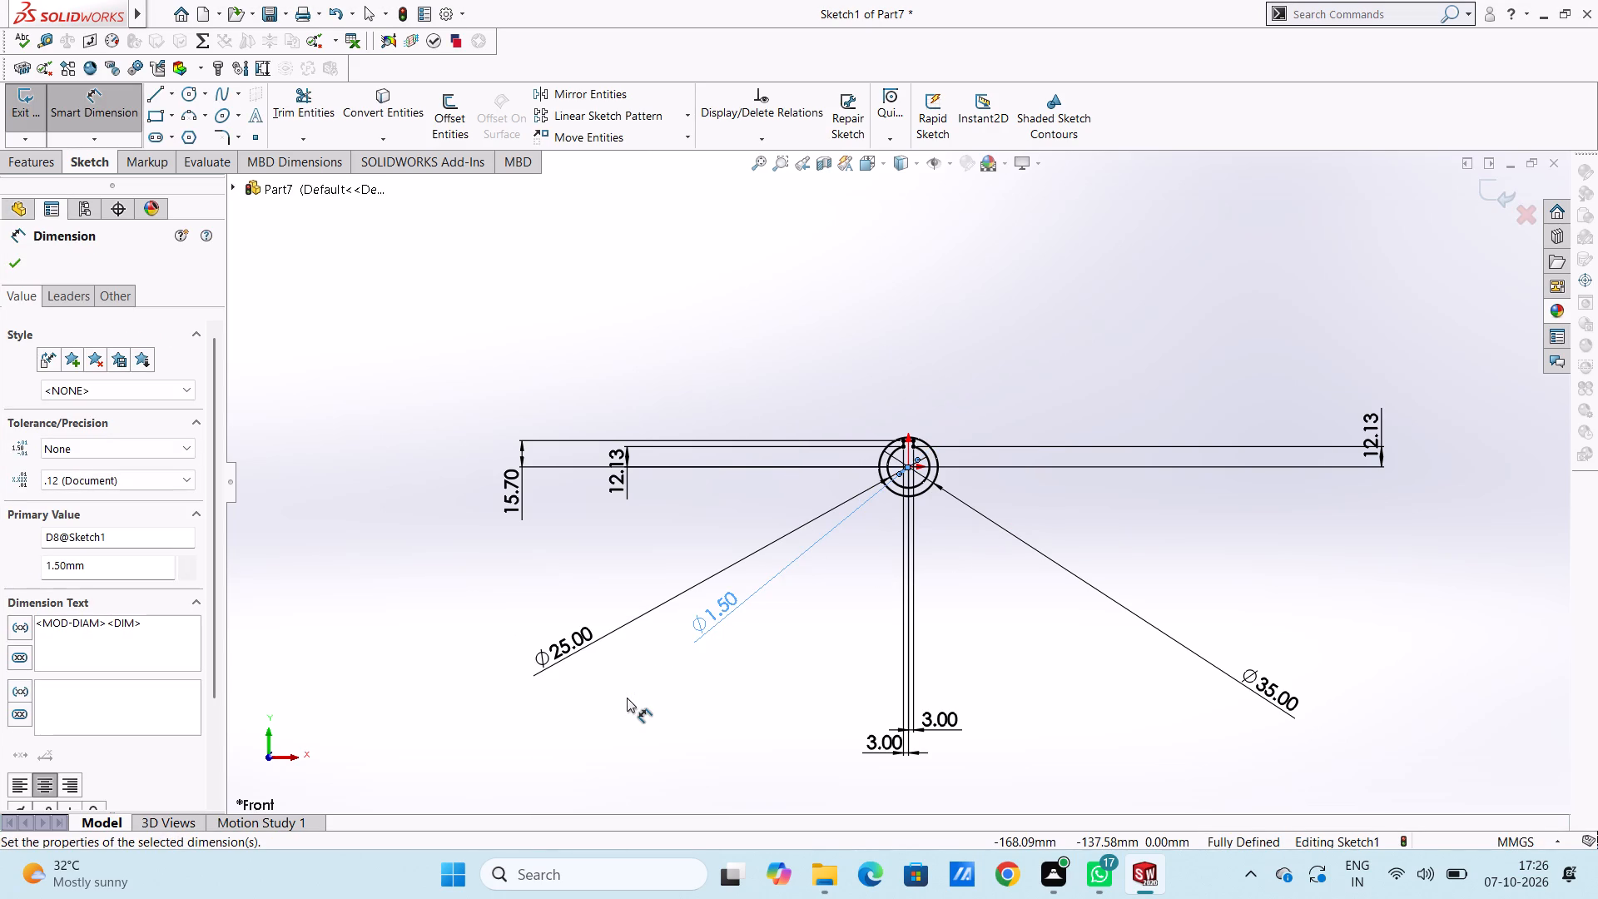
Set the large outer circle's diameter to 105 mm.
left_click(751, 625)
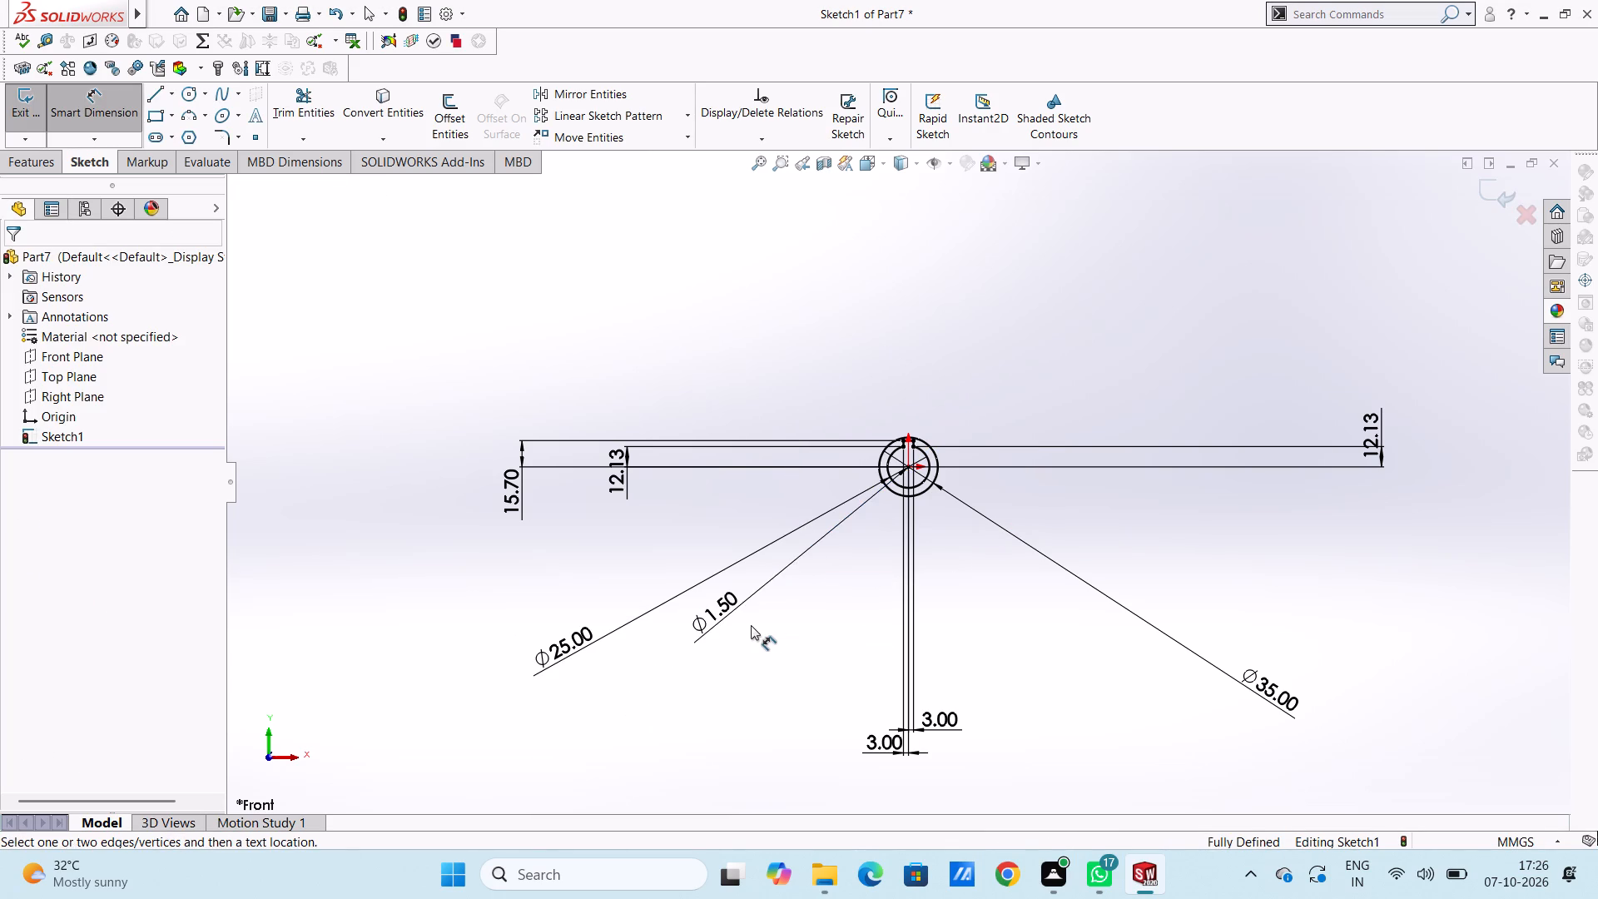
double_click(723, 607)
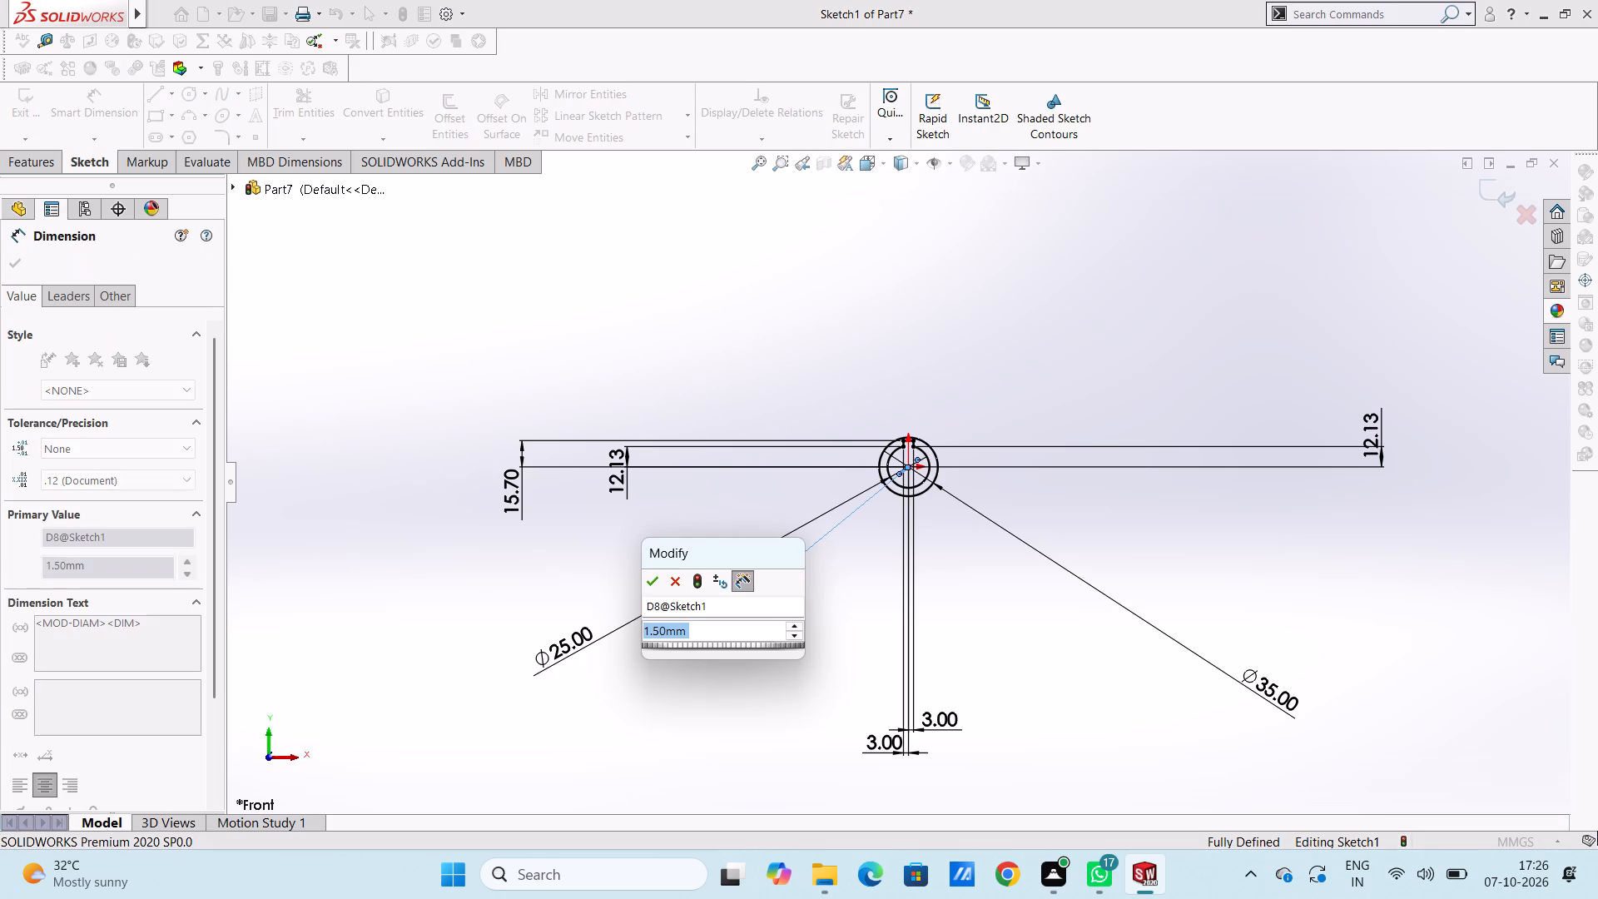
type("105")
key("Return")
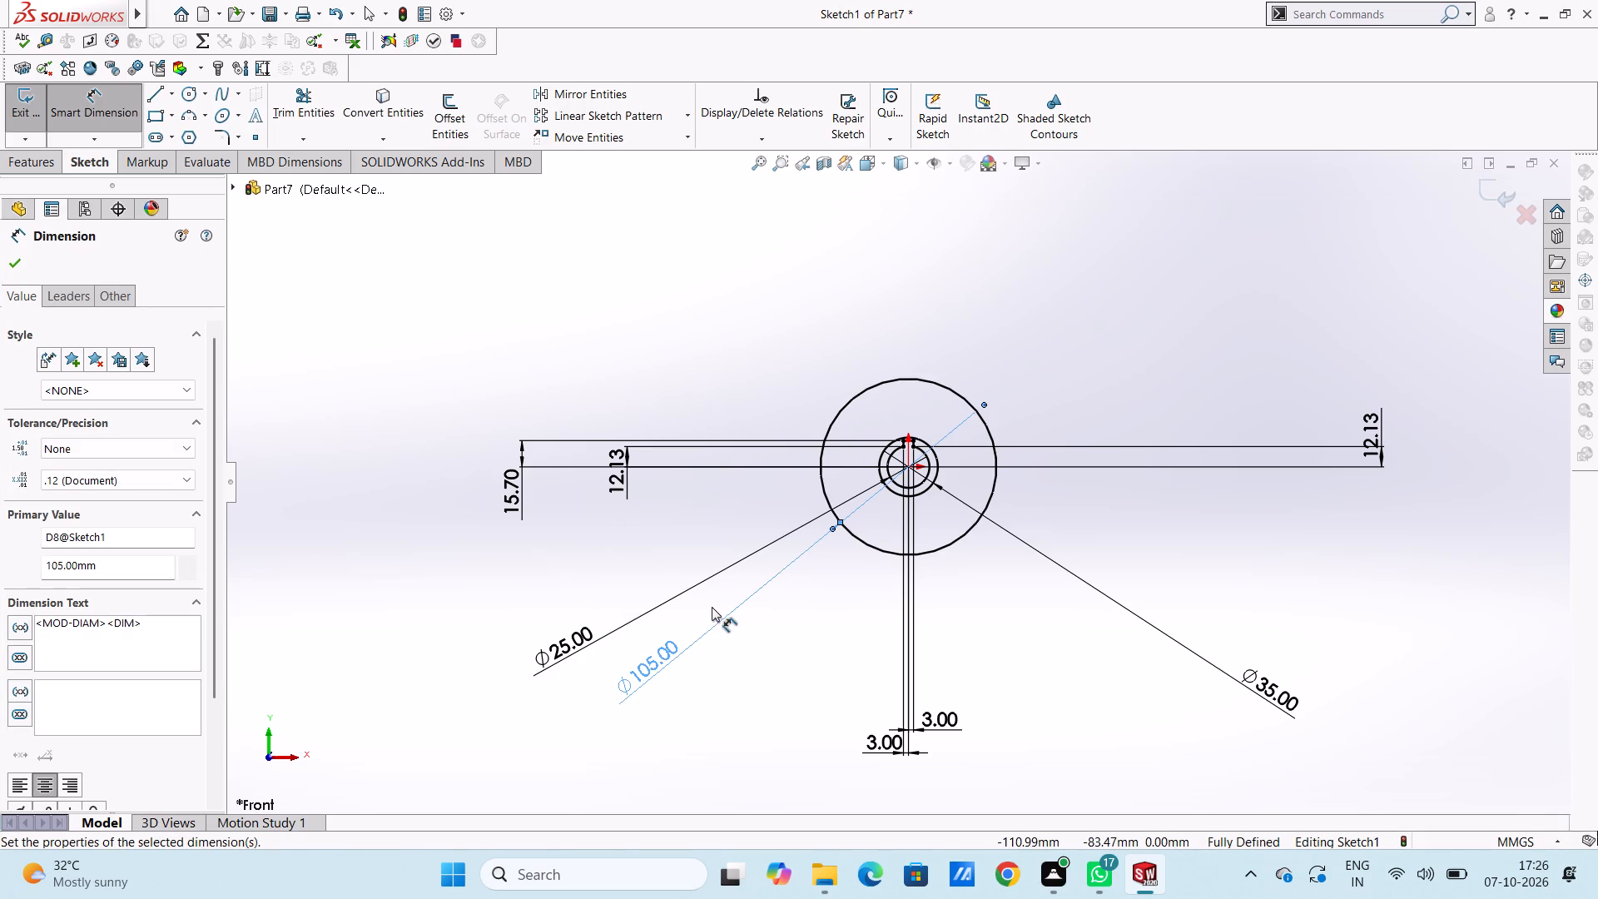
left_click(739, 504)
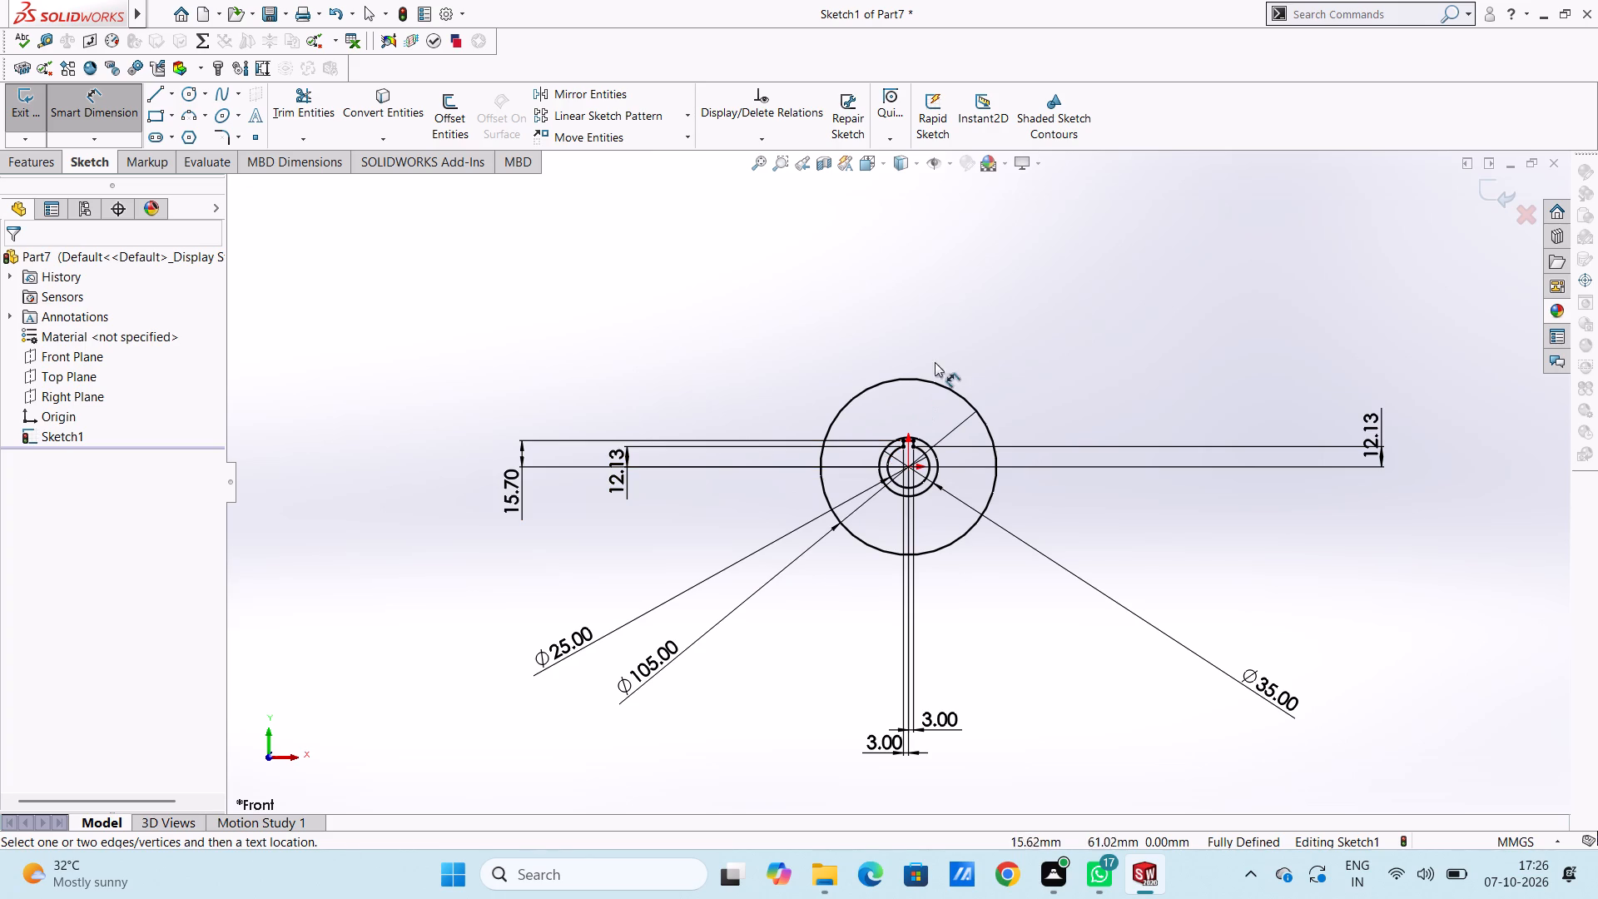
left_click(941, 333)
Sketch a fourth circle centred on the origin, outside the 105 mm circle, with a radius of about 90 mm.
scroll(929, 471, "down", 5)
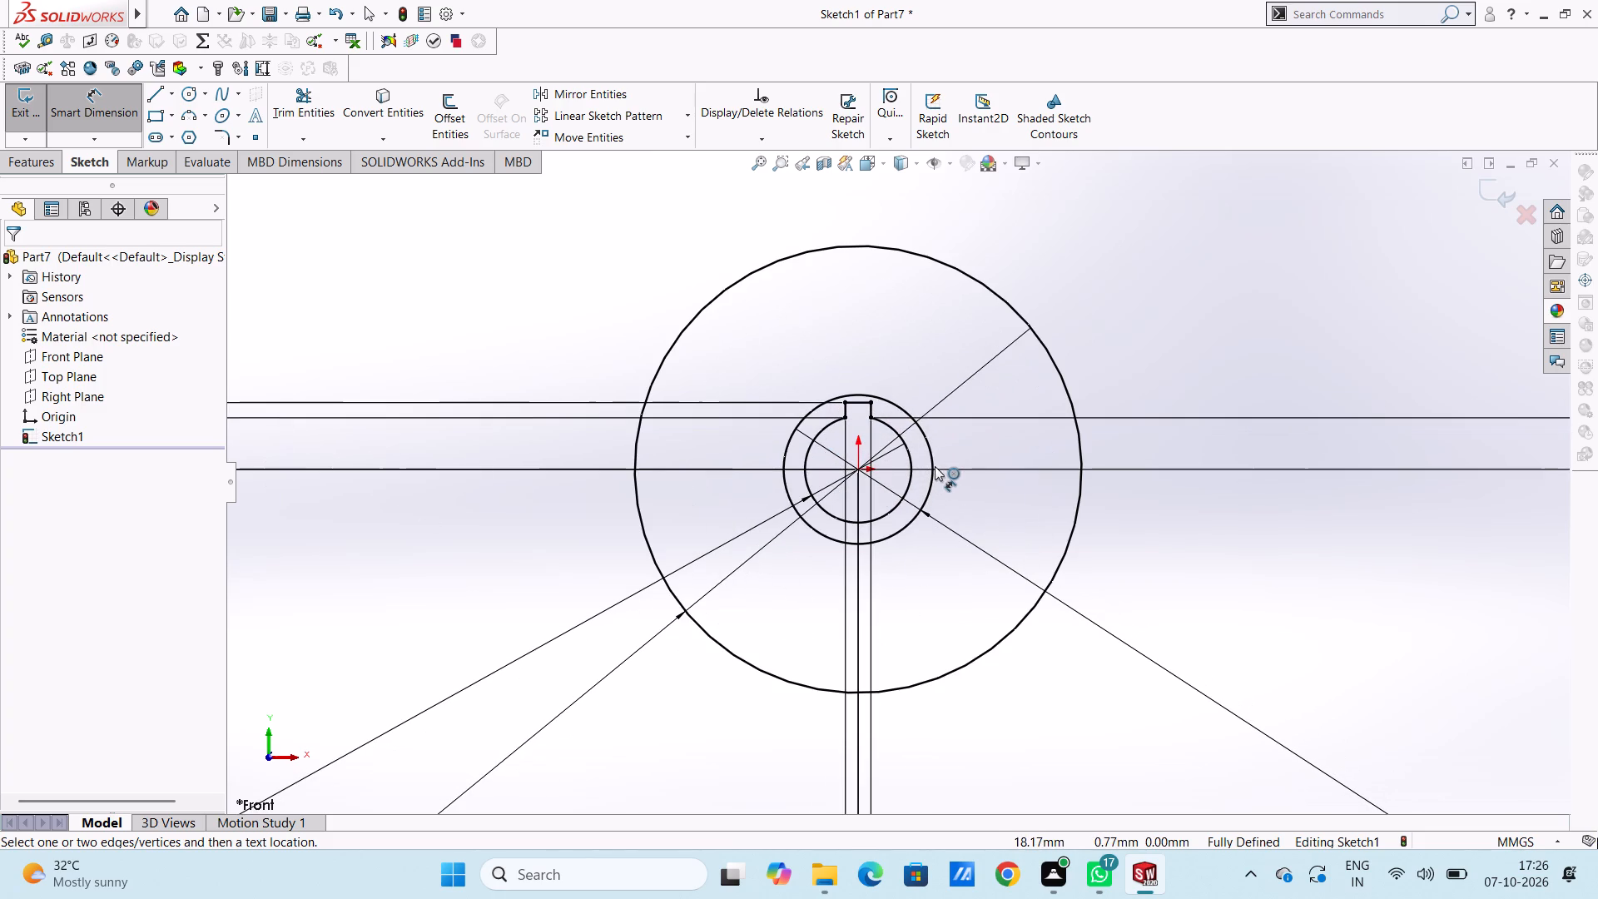
scroll(713, 315, "up", 1)
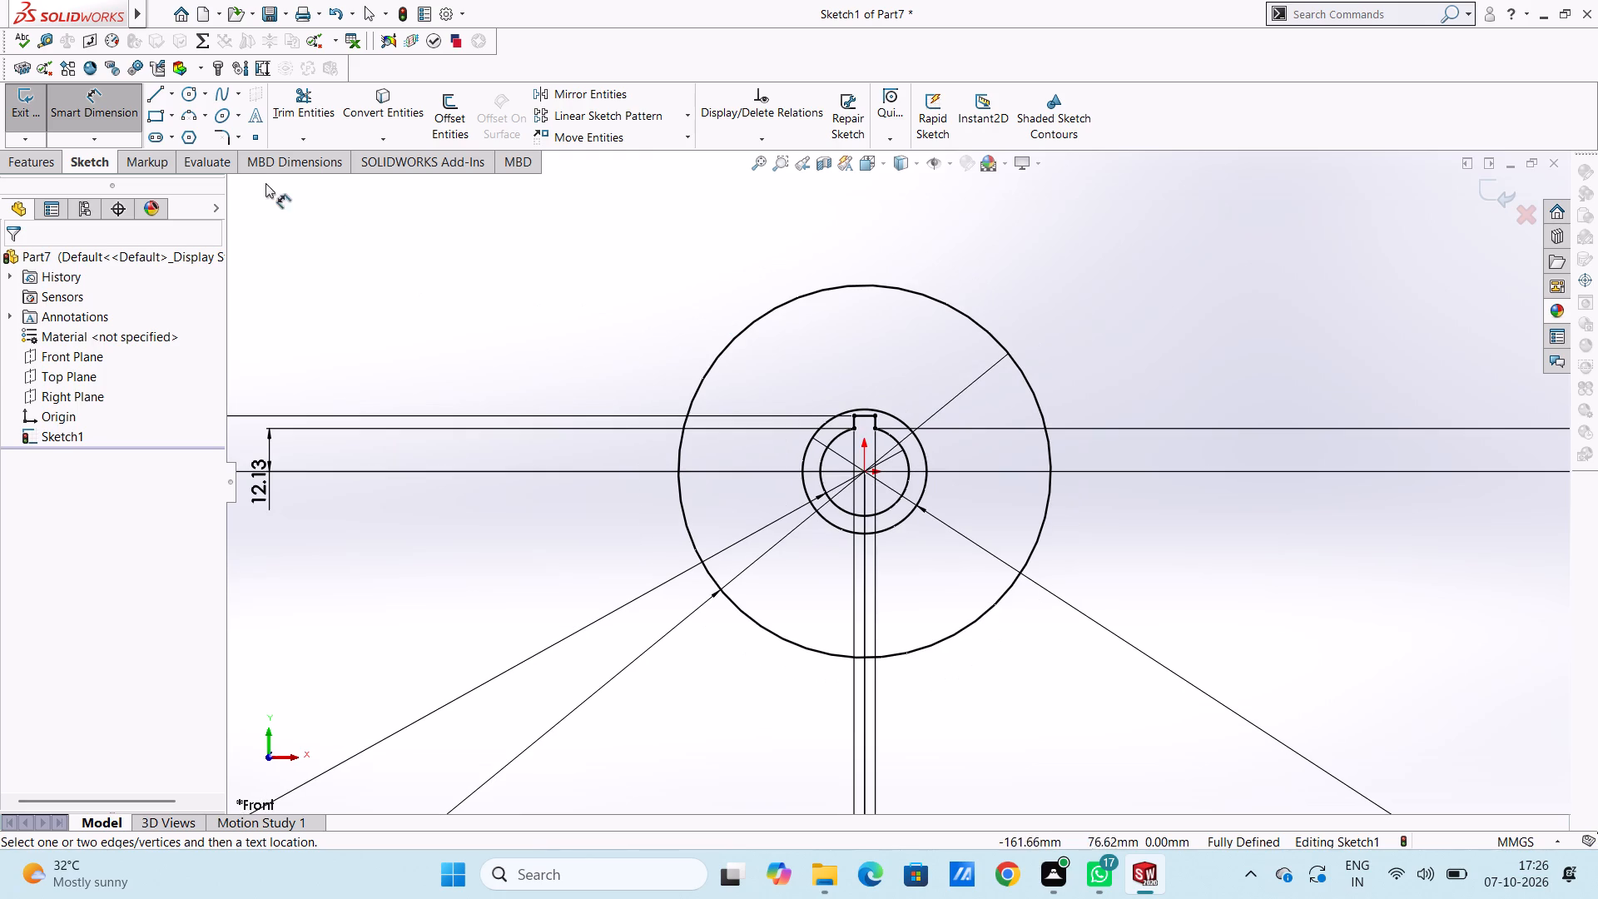
left_click(185, 92)
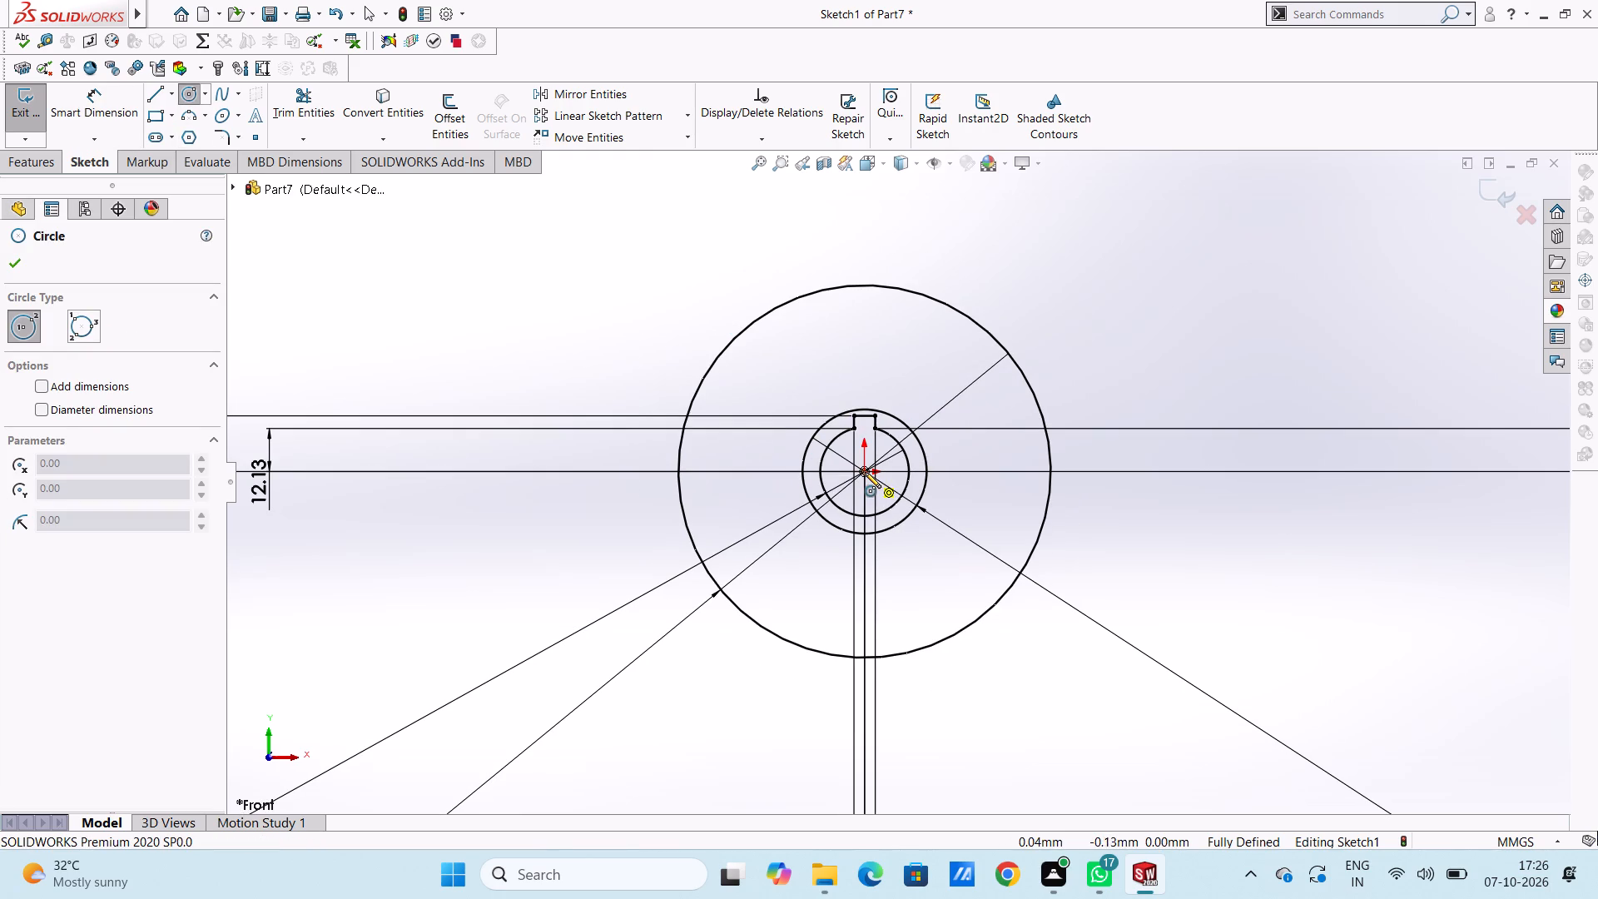
left_click(865, 473)
left_click(596, 296)
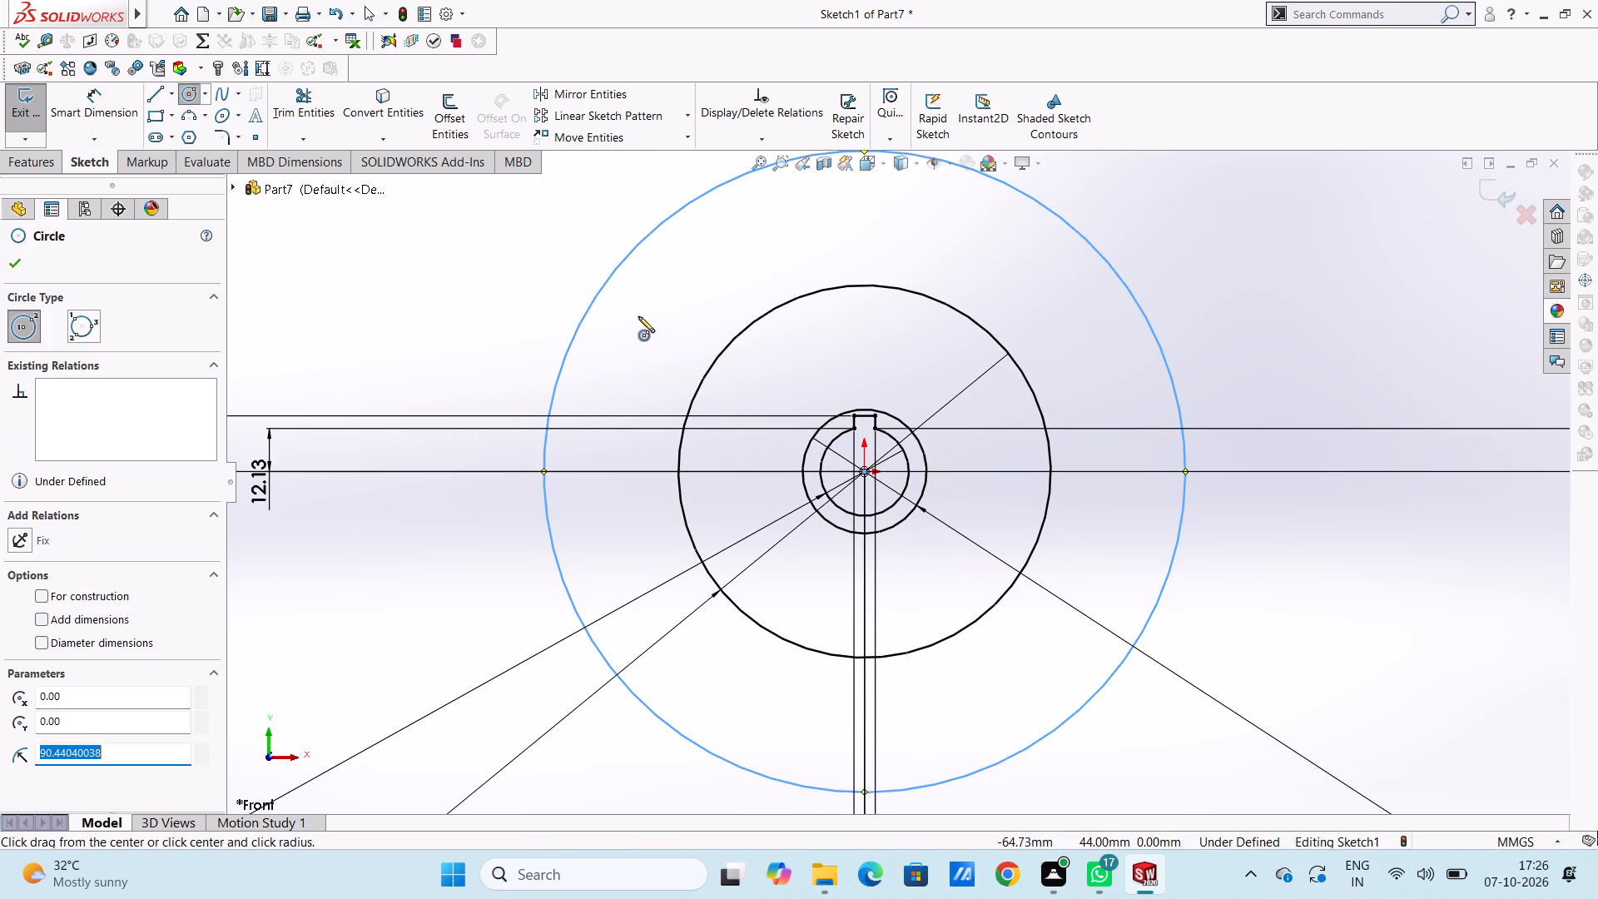
scroll(639, 316, "up", 6)
left_click(13, 259)
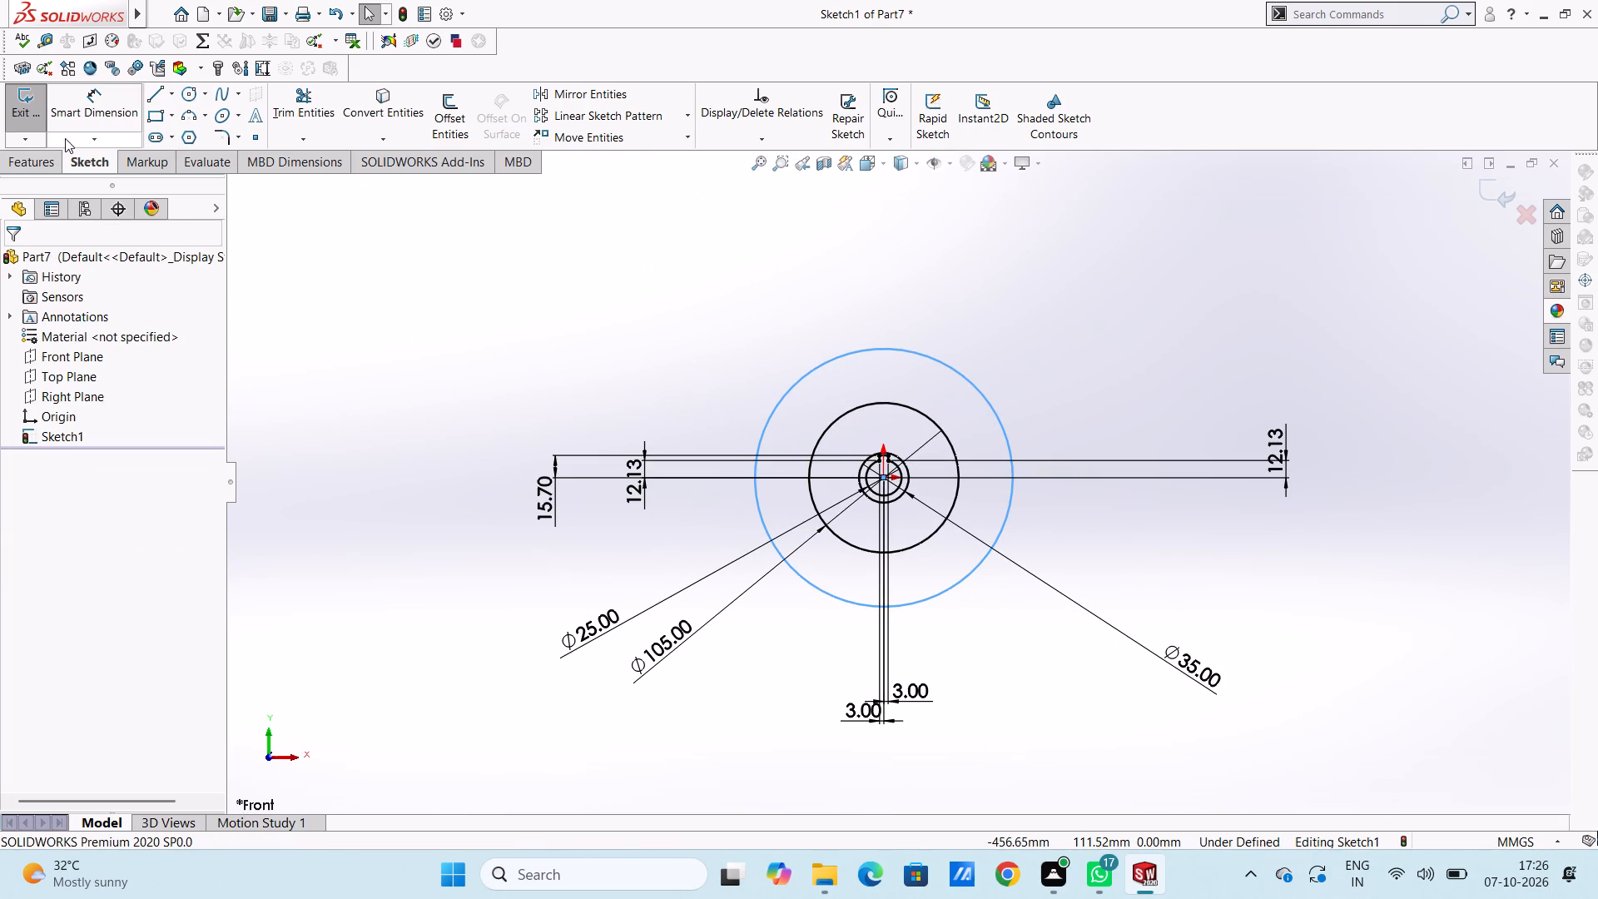
Dimension the outermost circle's diameter as 123 mm, placing the dimension below and left of the circles.
left_click(107, 104)
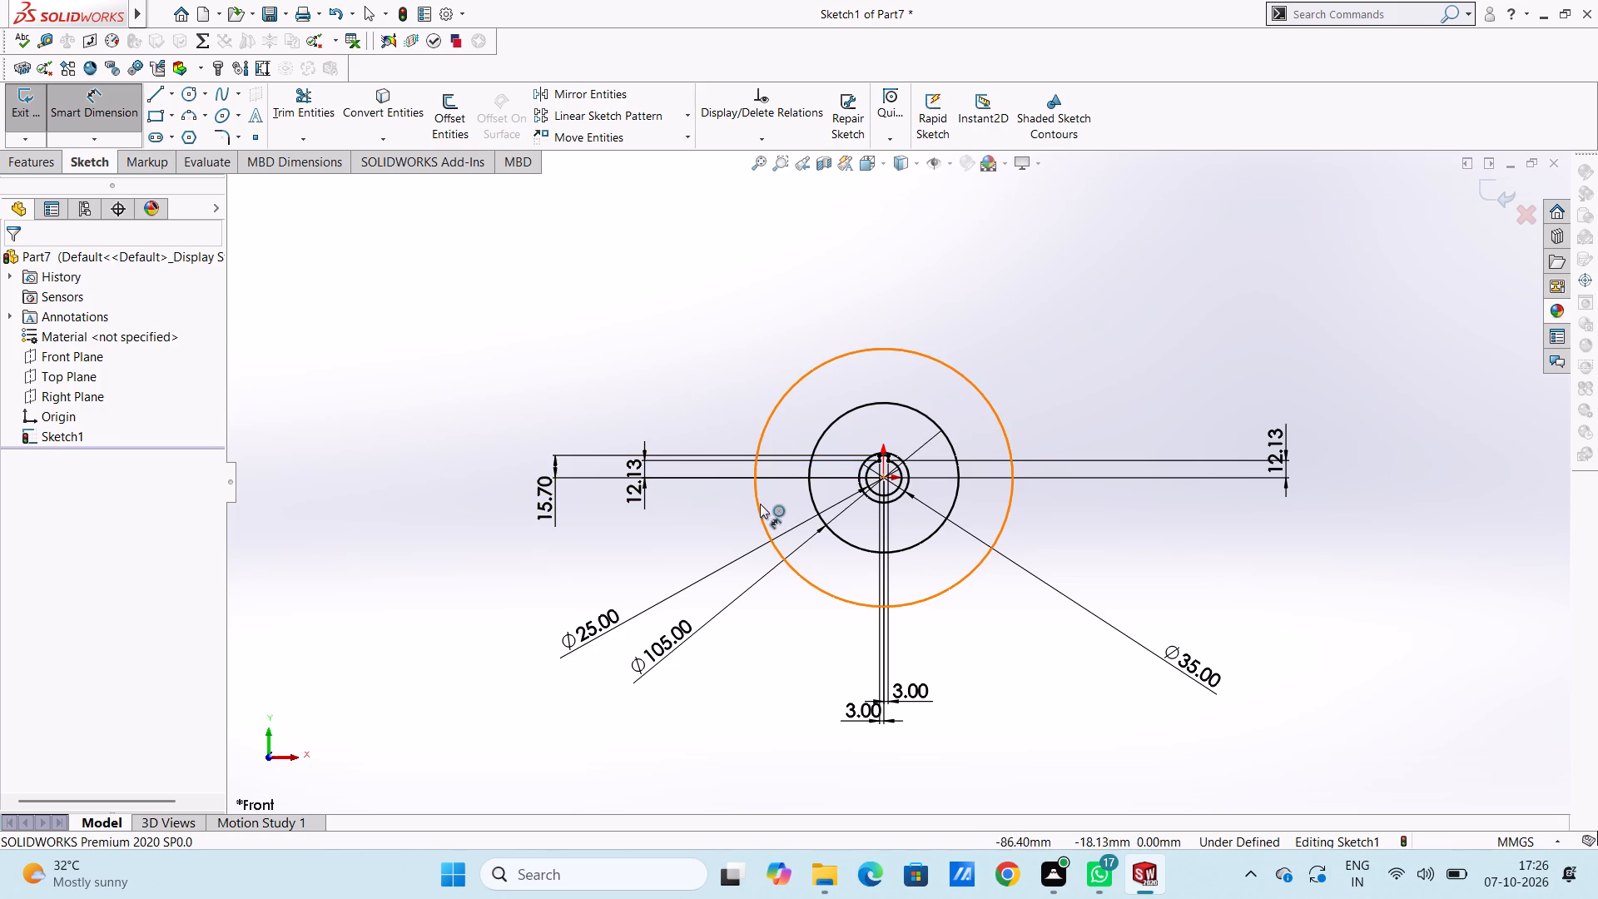
left_click(760, 504)
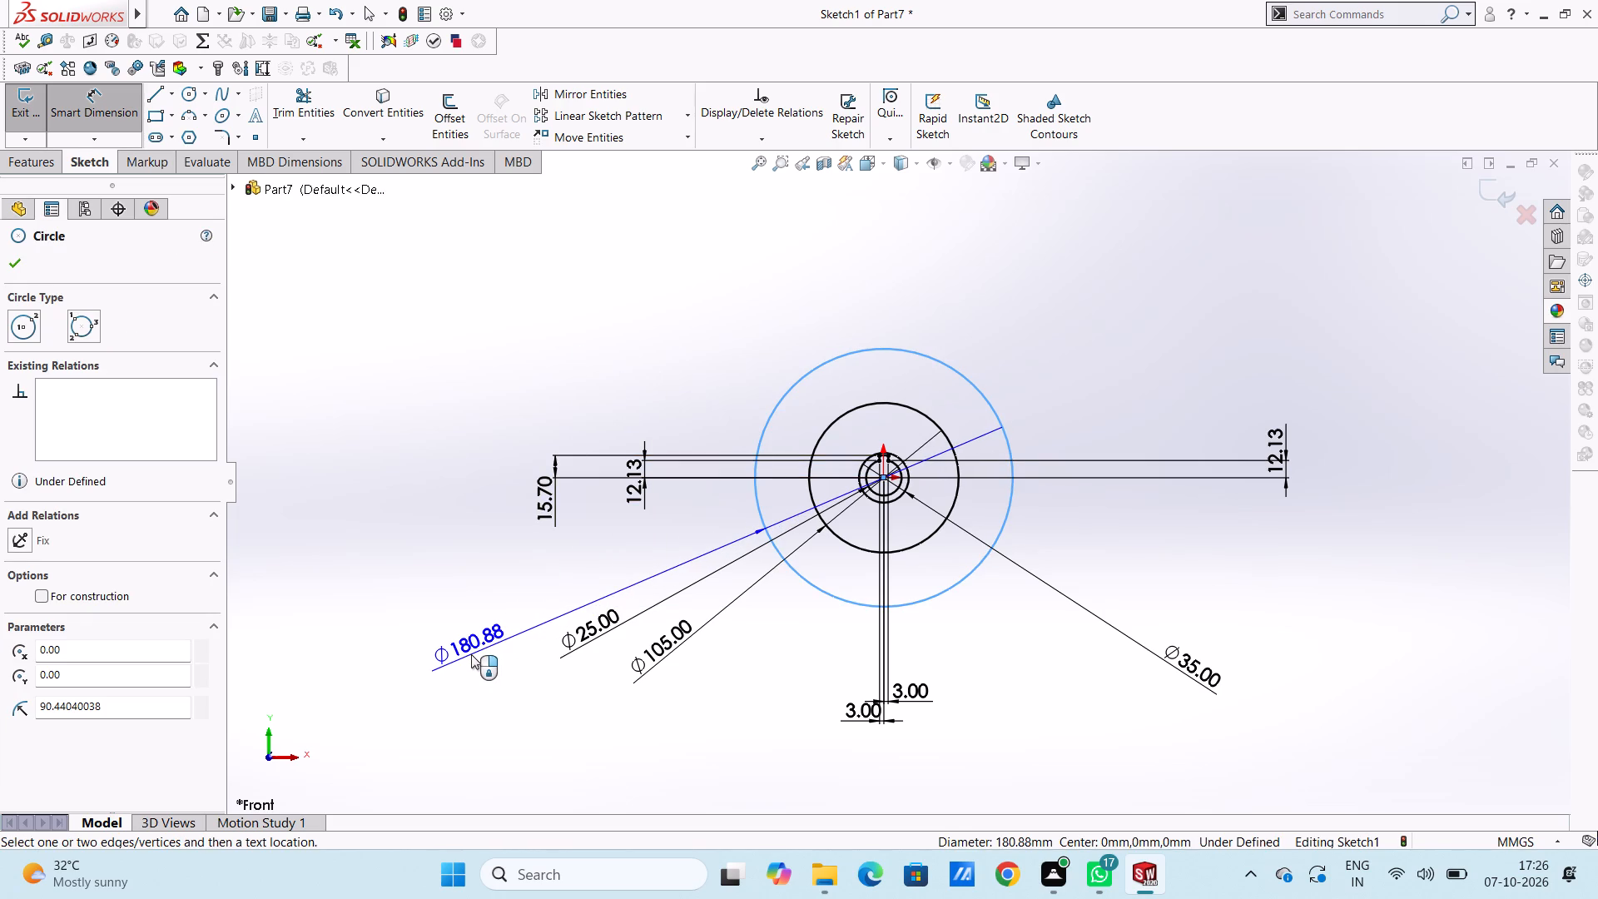
left_click(471, 654)
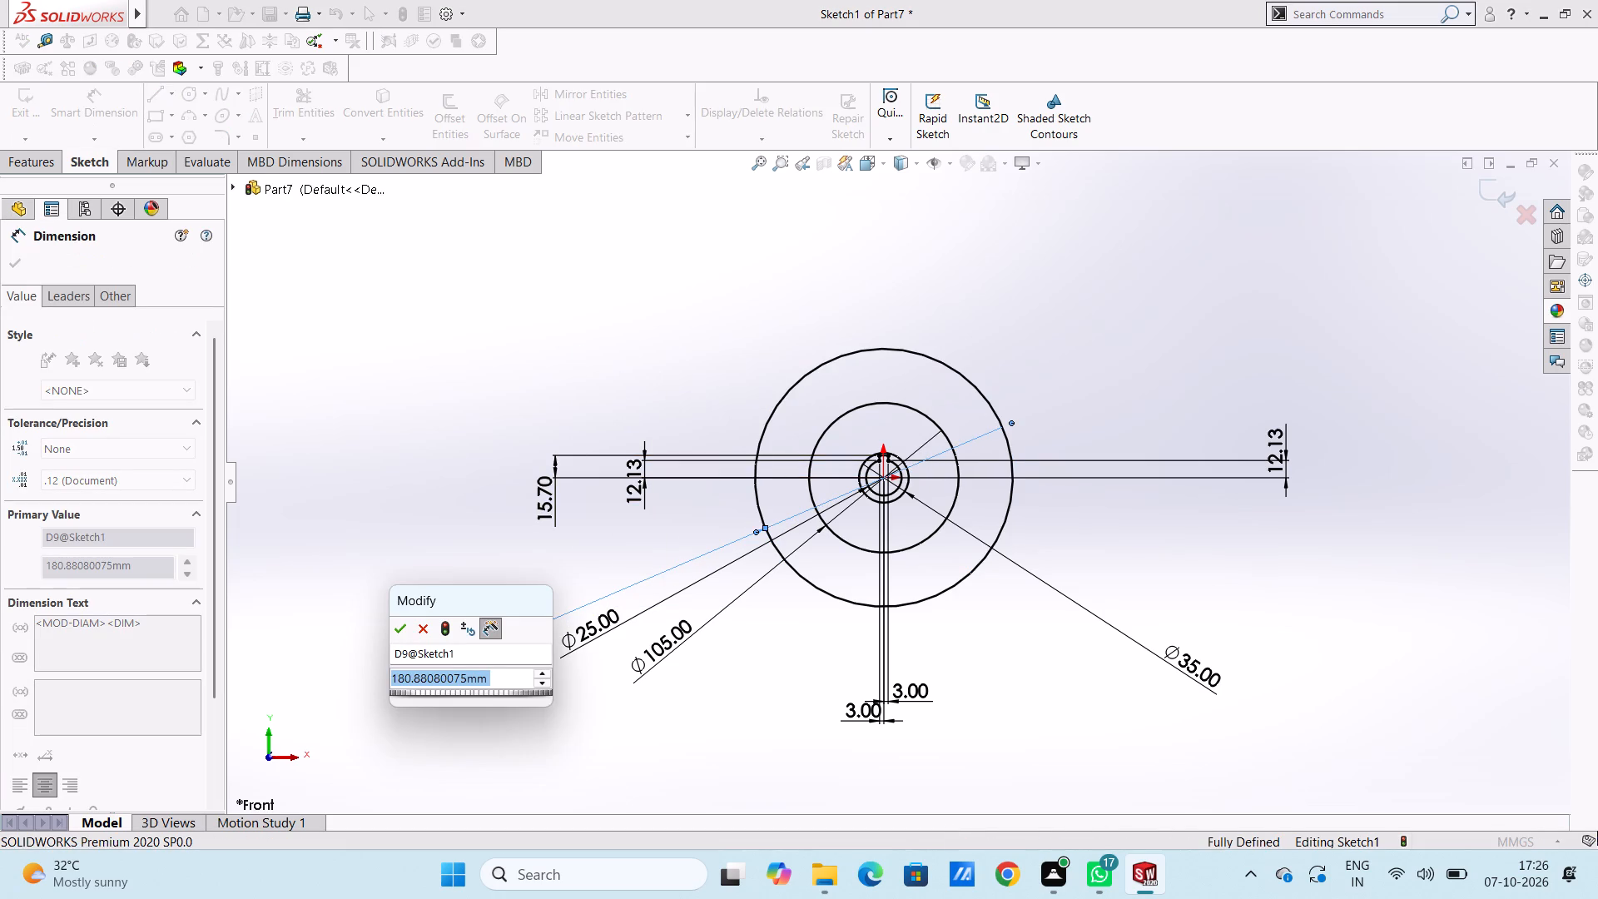
type("123")
key("Return")
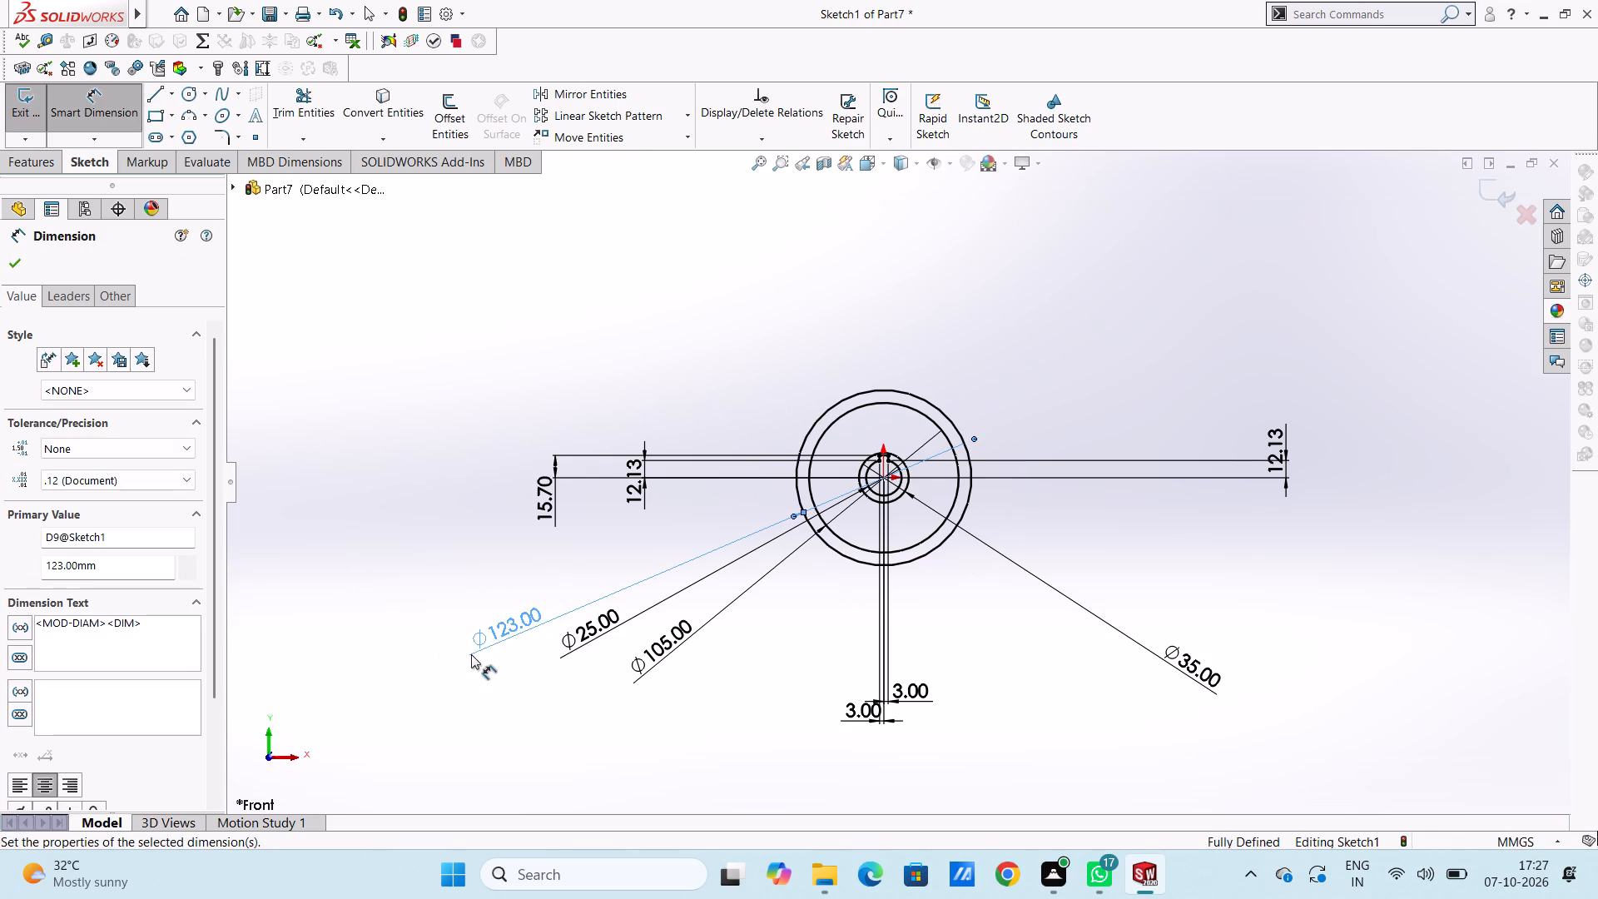
Sketch a vertical line from the origin up to the top of the 123 mm circle, 61.5 mm long.
left_click(631, 339)
scroll(915, 473, "down", 5)
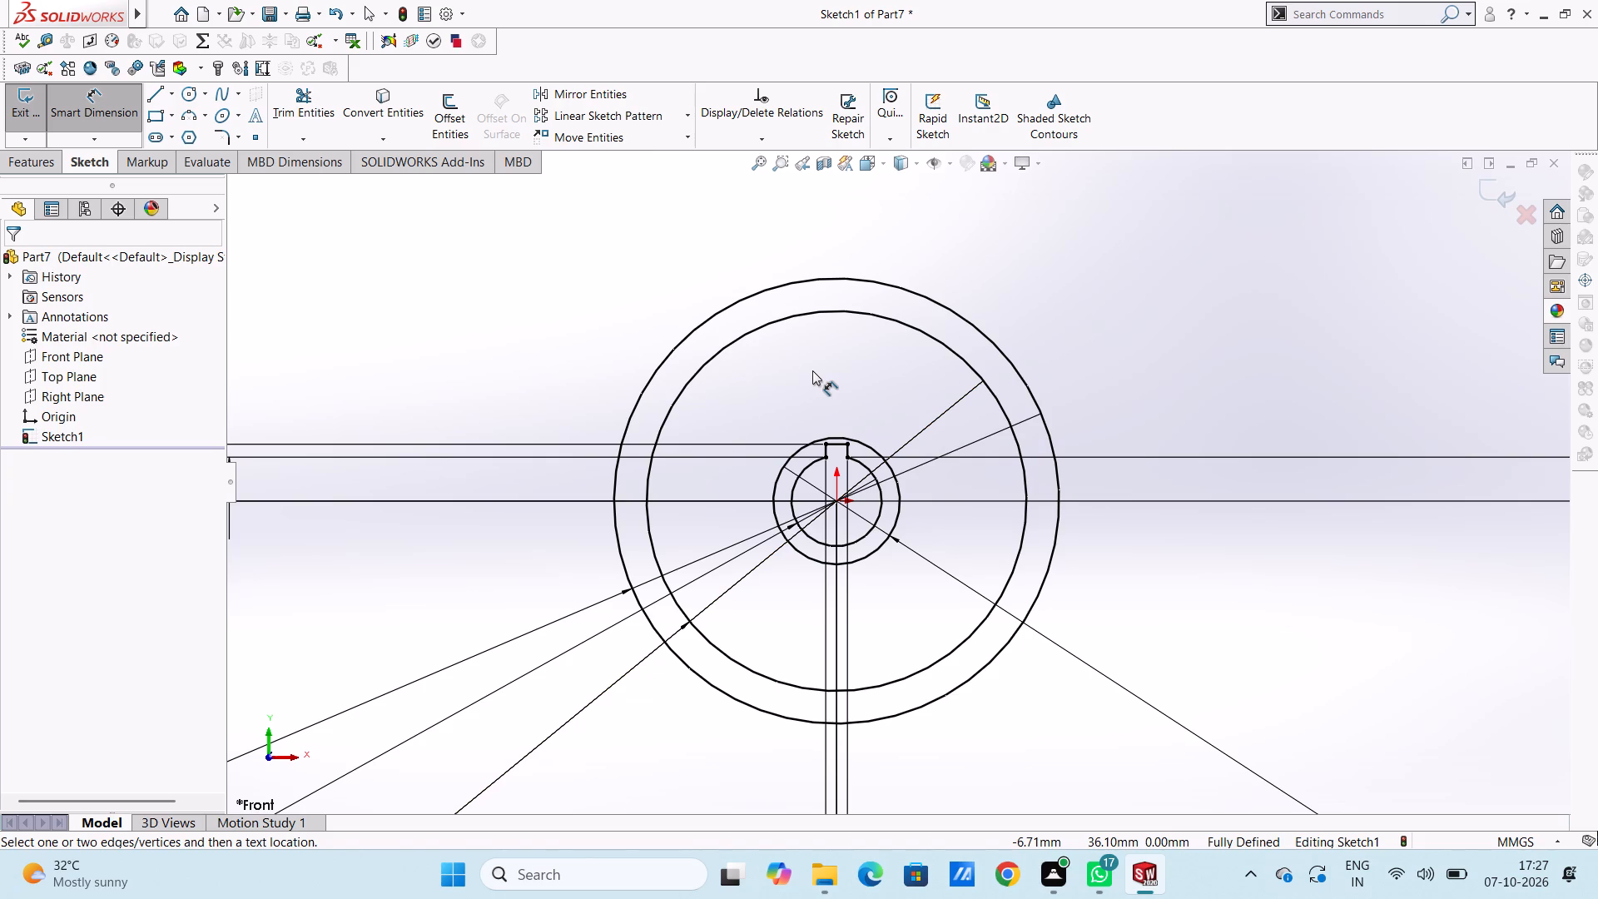
scroll(876, 261, "down", 2)
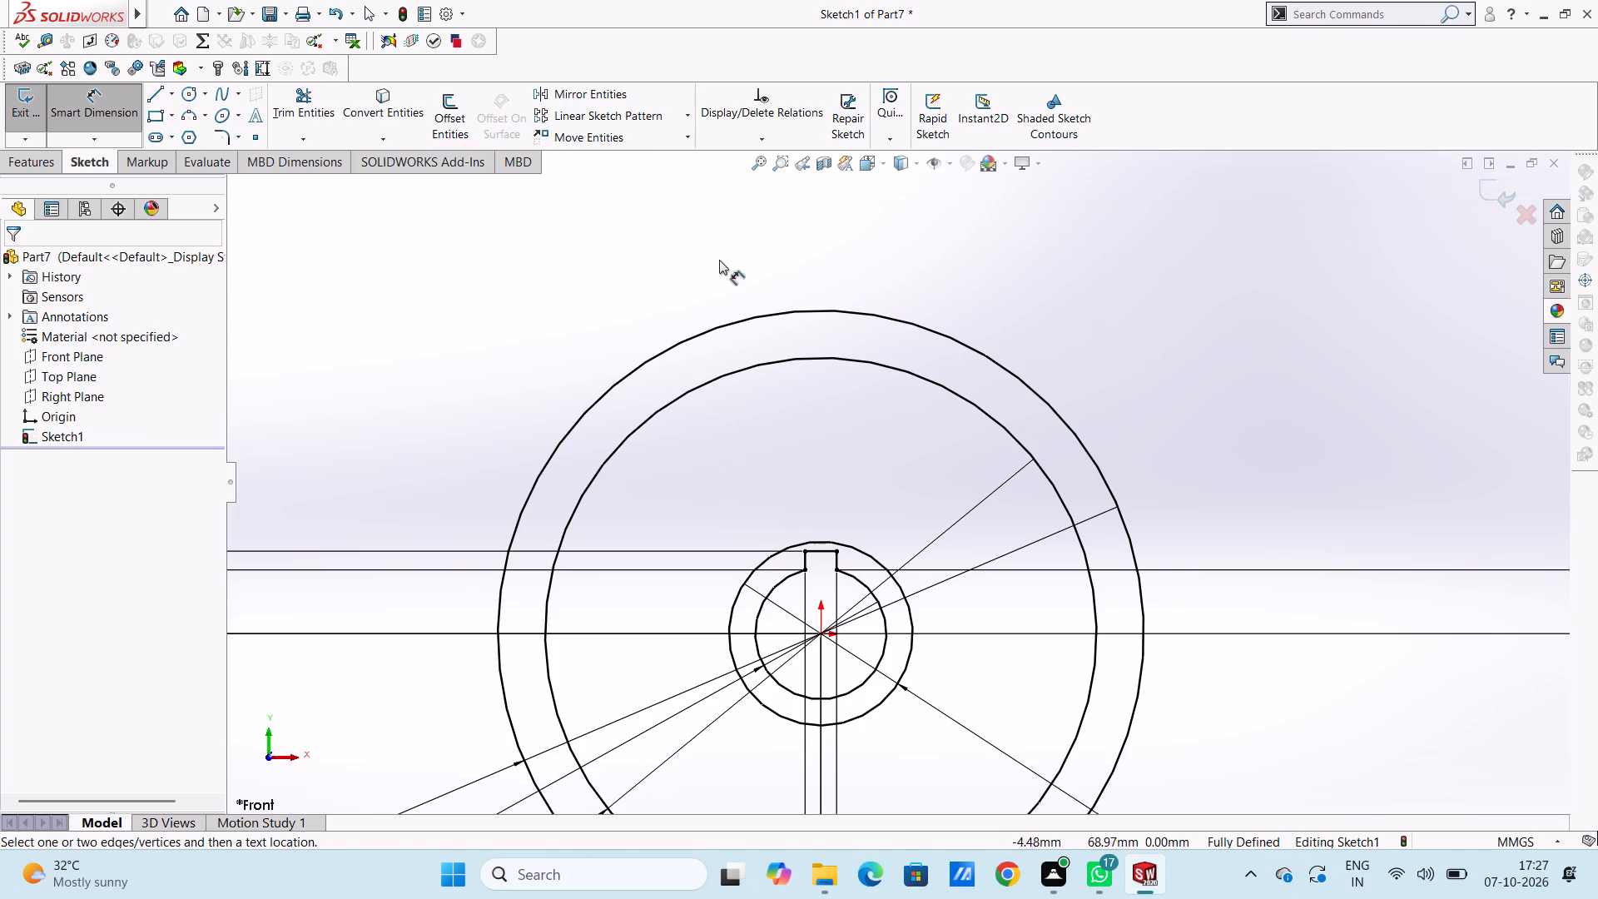
left_click(158, 95)
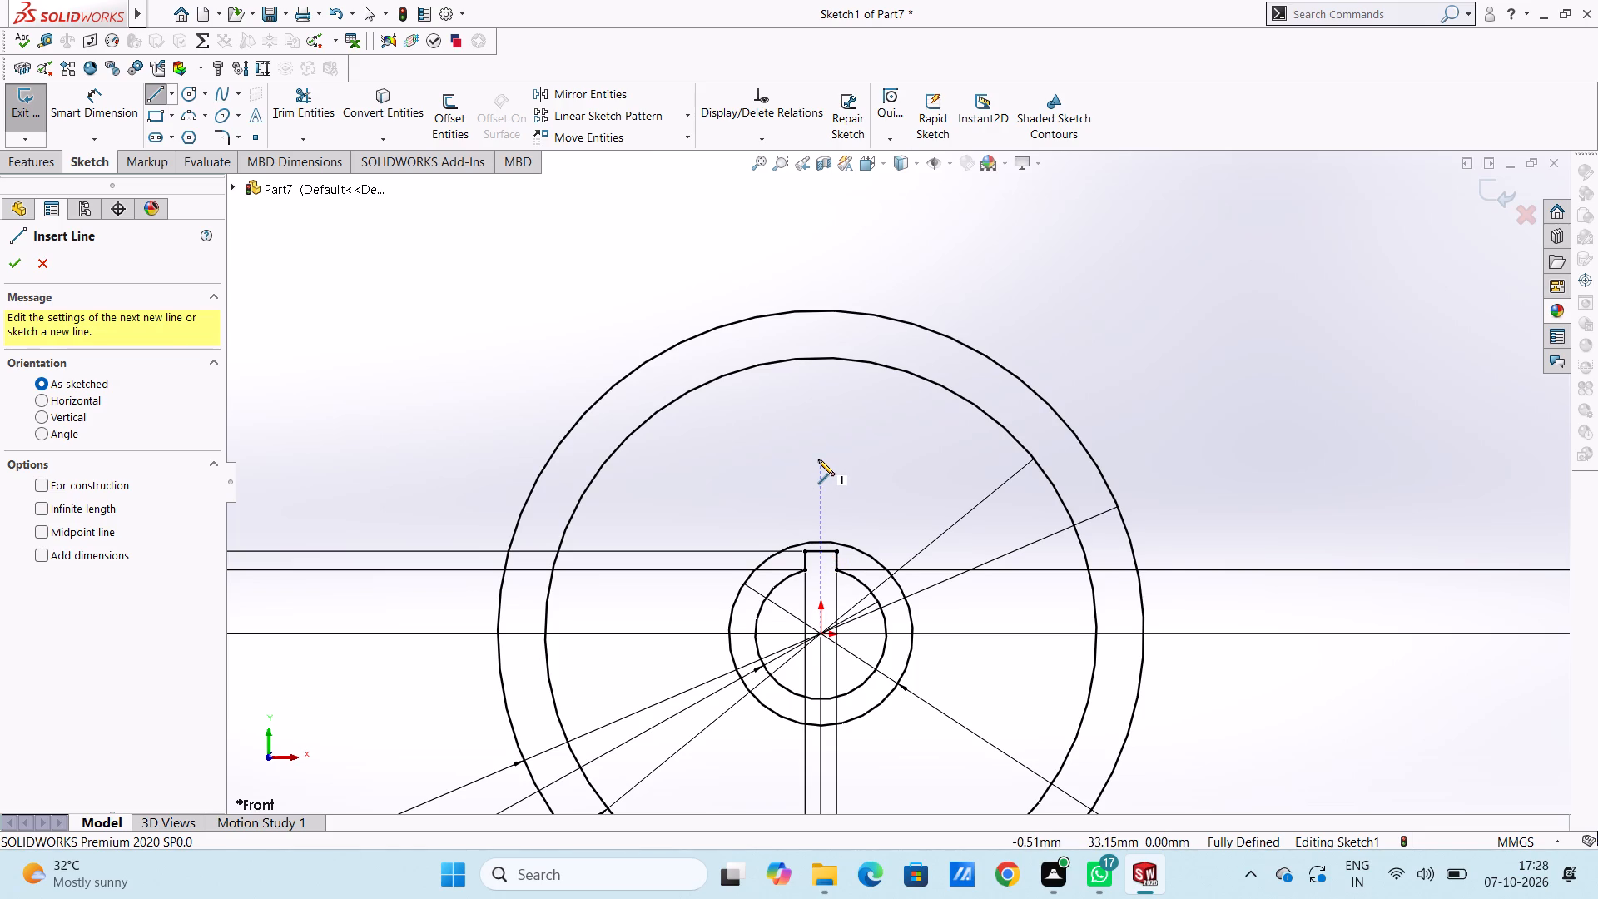
left_click(824, 633)
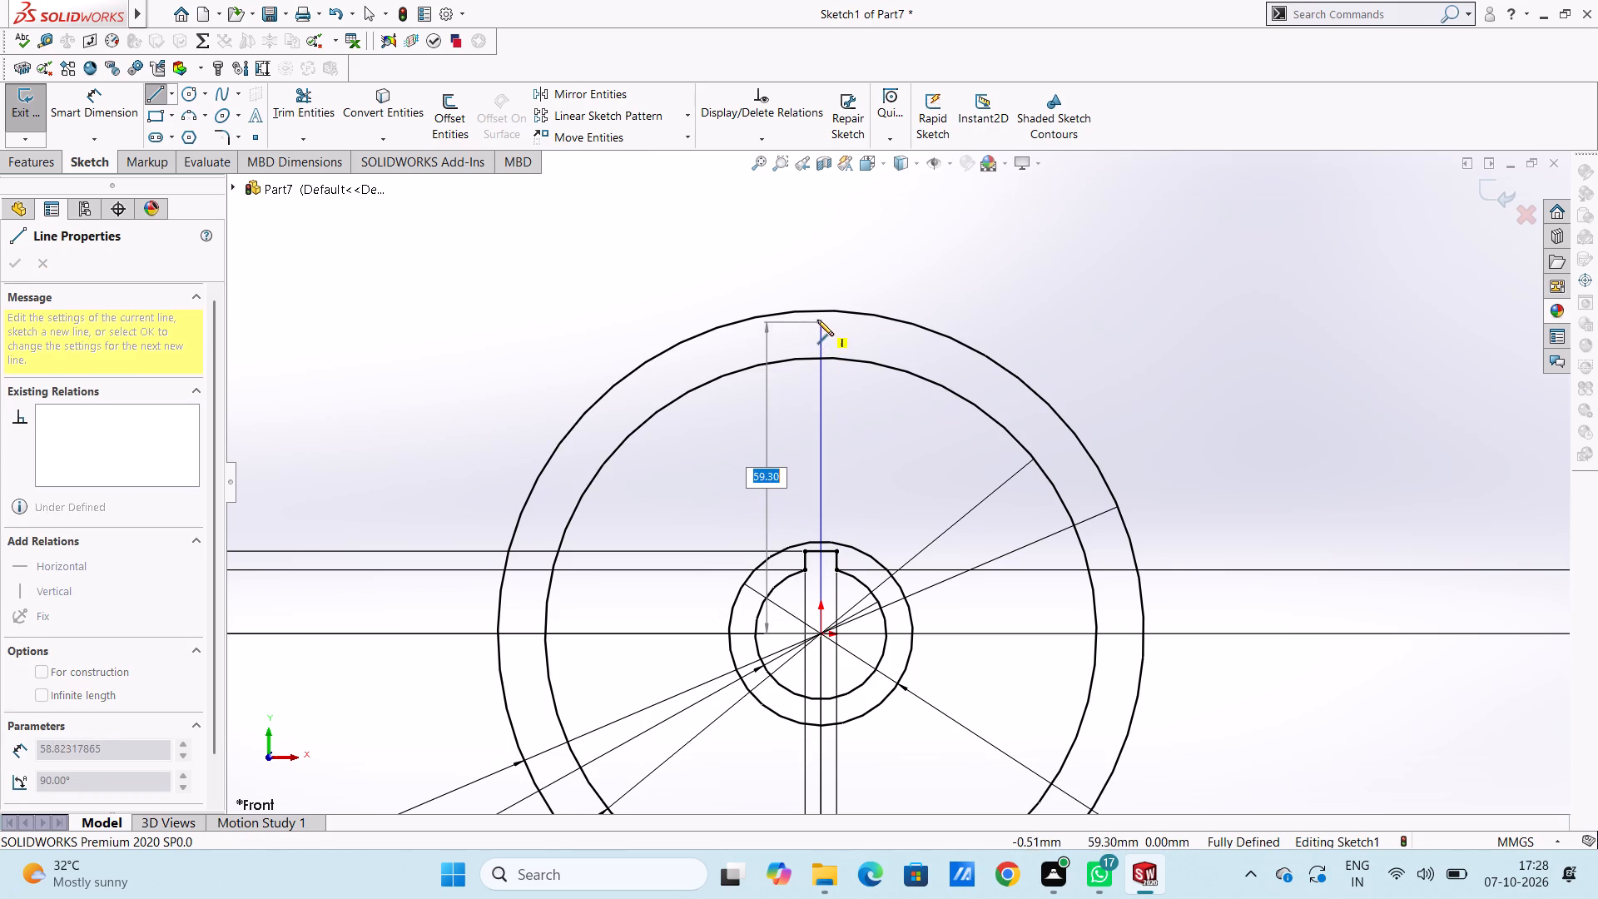
left_click(816, 311)
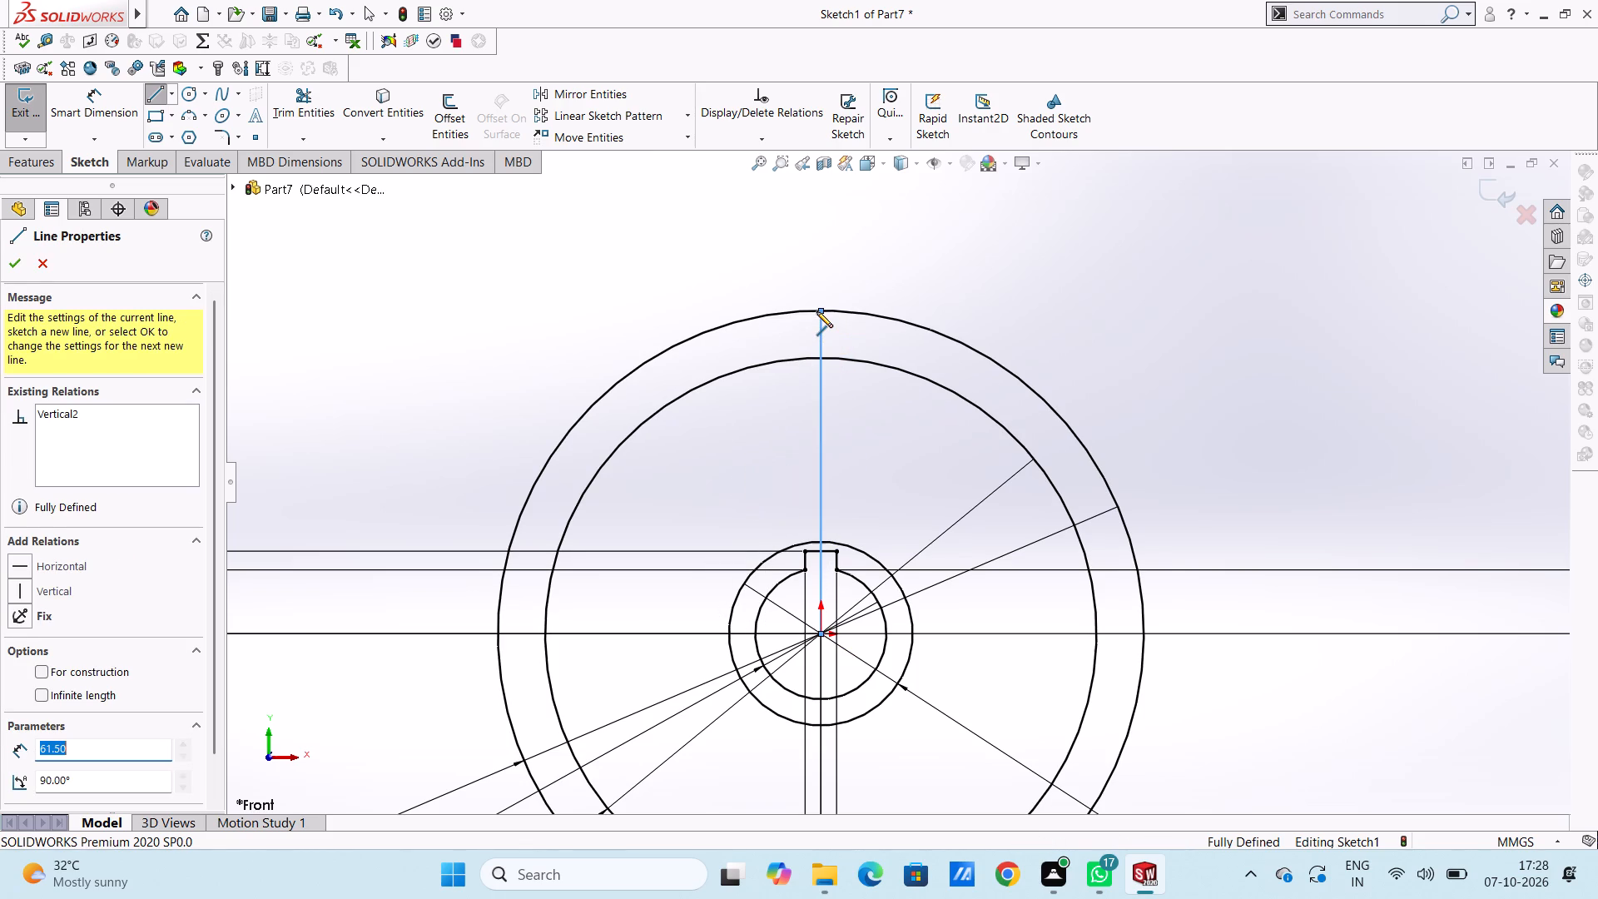
key("Escape")
key("Escape")
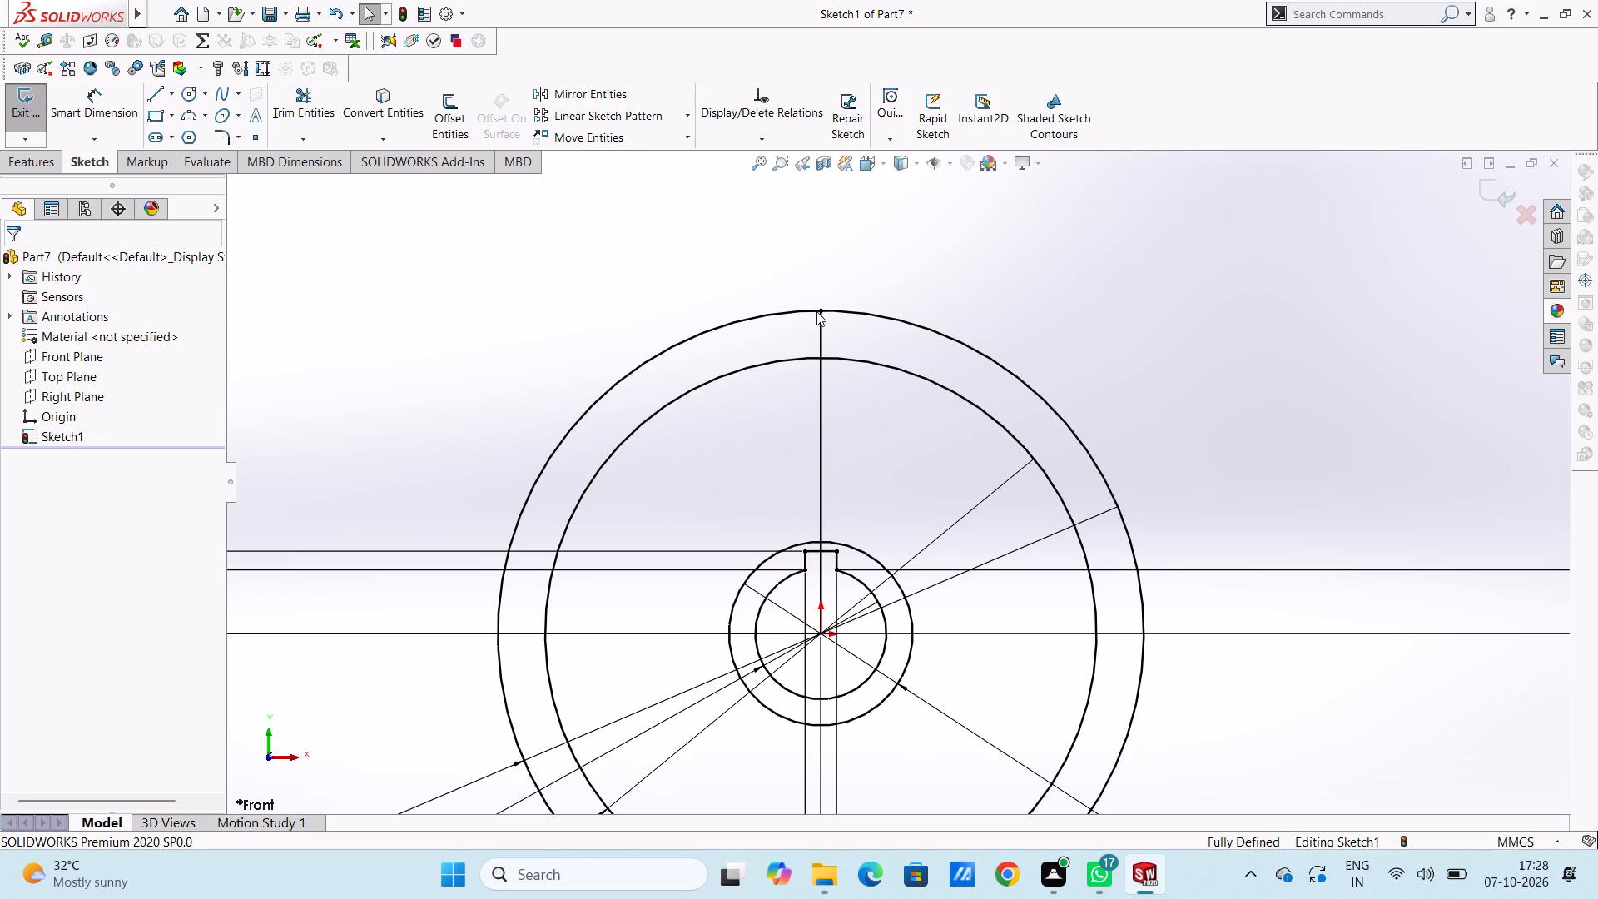
Offset the vertical line by 1.125 mm in both directions, with dimensions added.
left_click(457, 117)
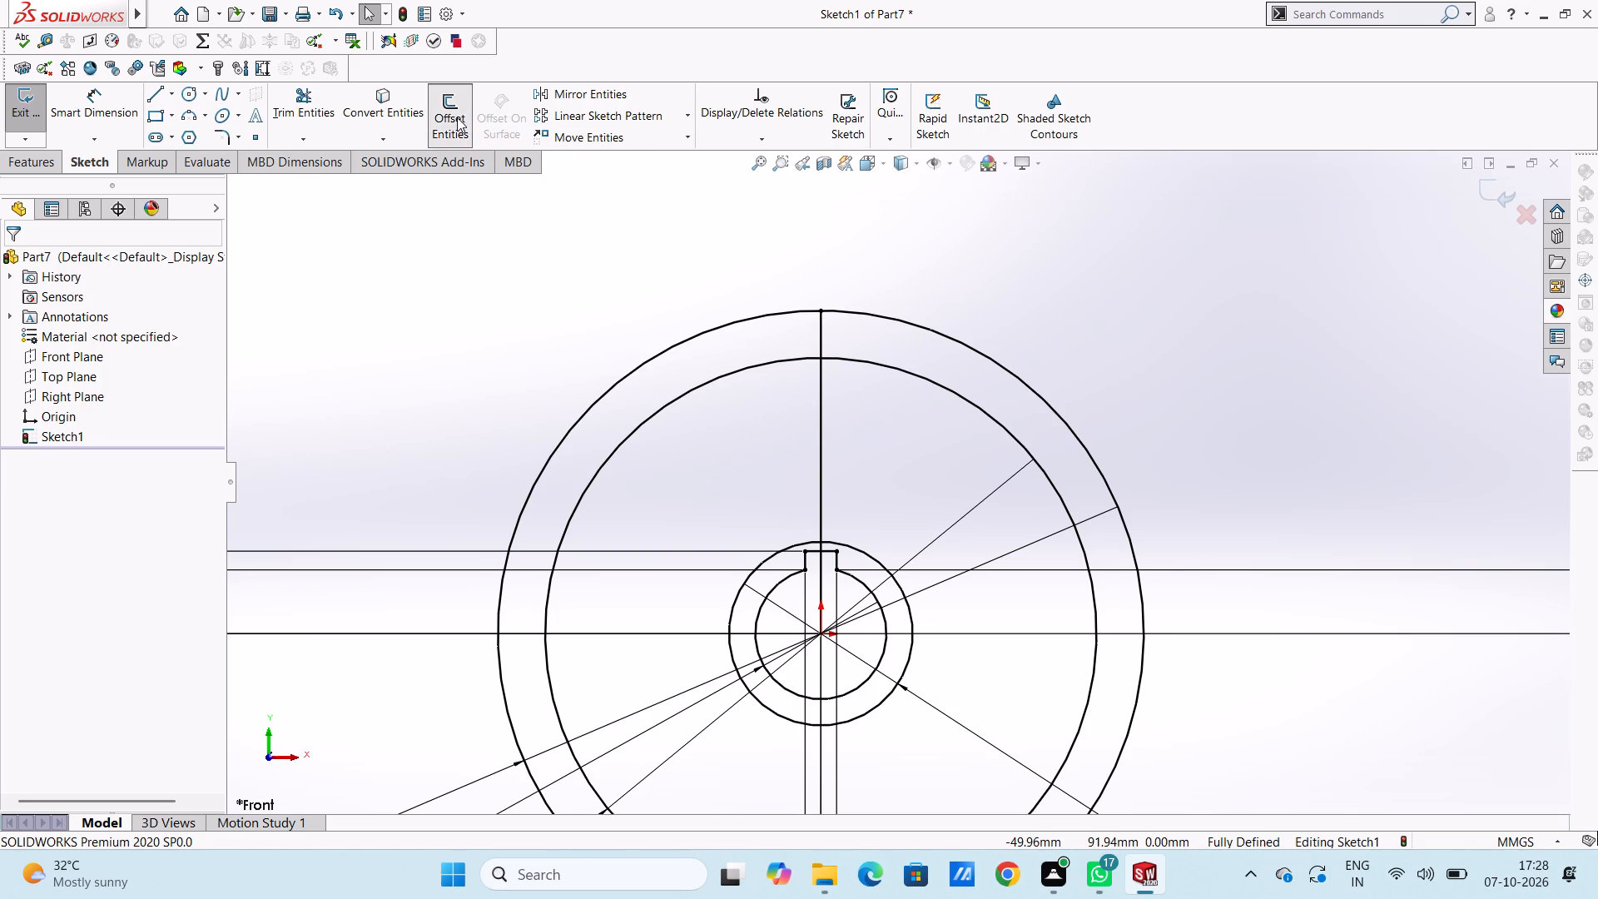
left_click(821, 467)
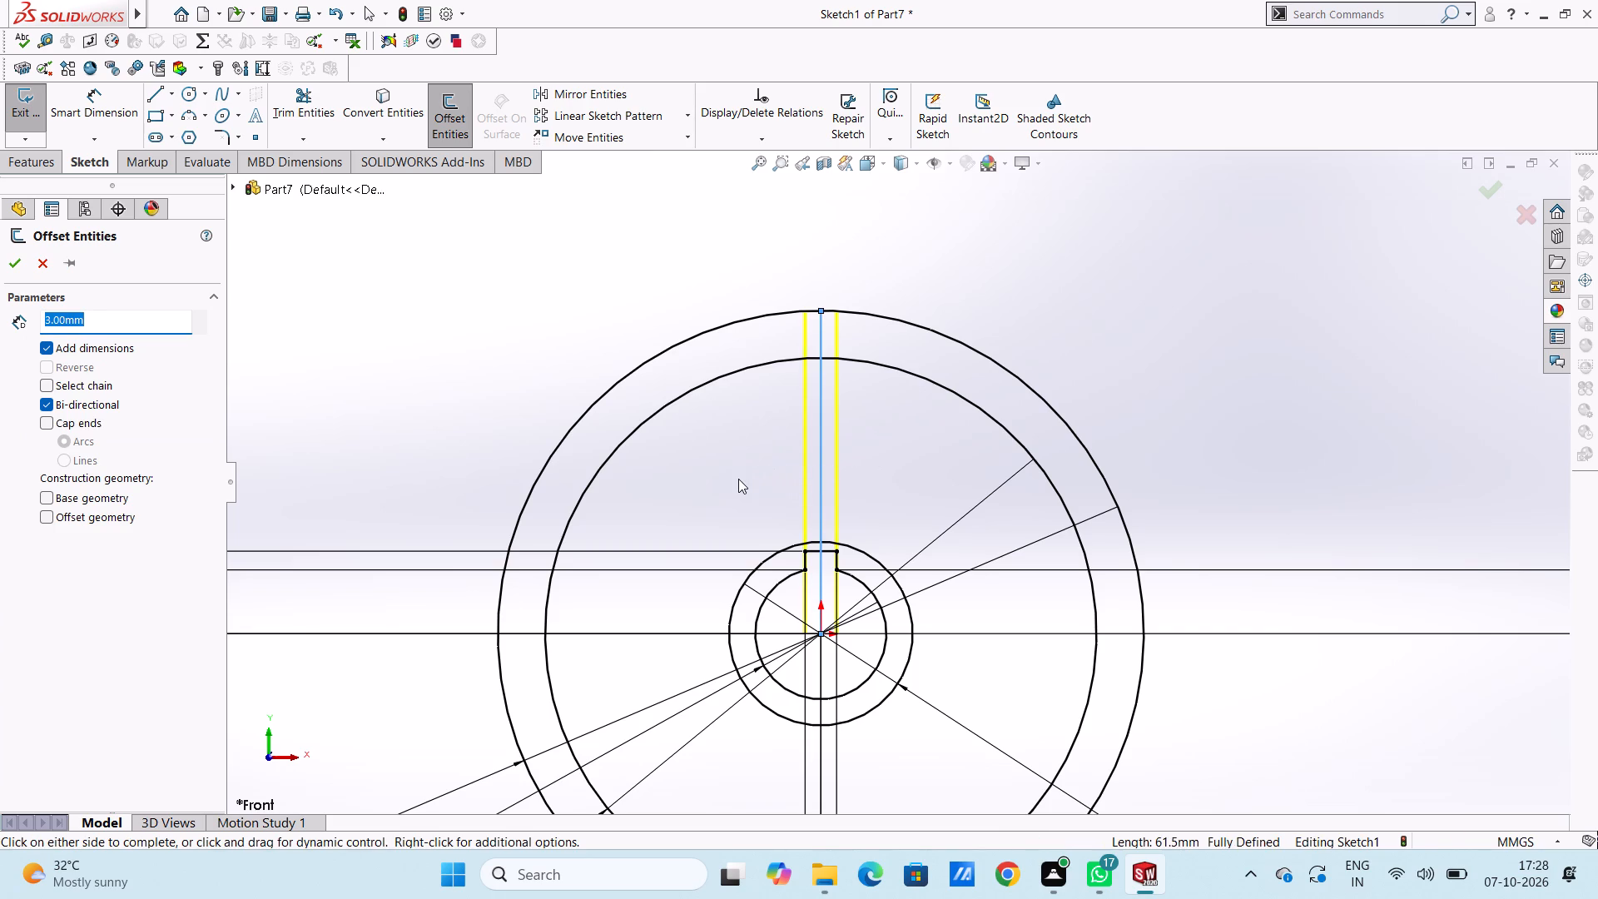
type("1.")
type("125")
key("Return")
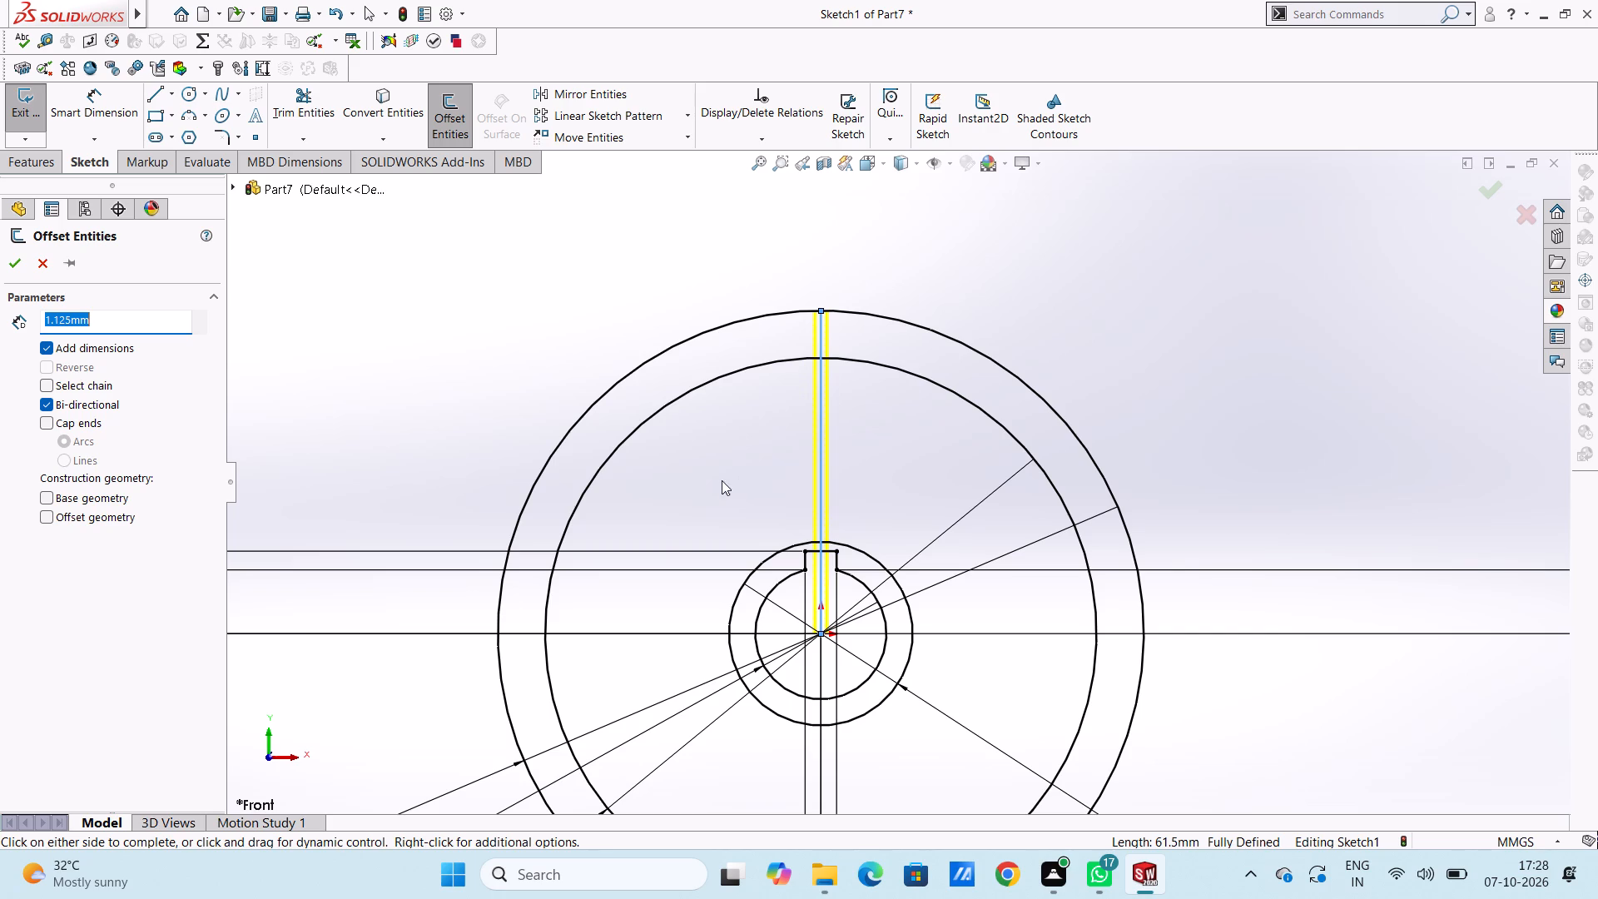
left_click(17, 265)
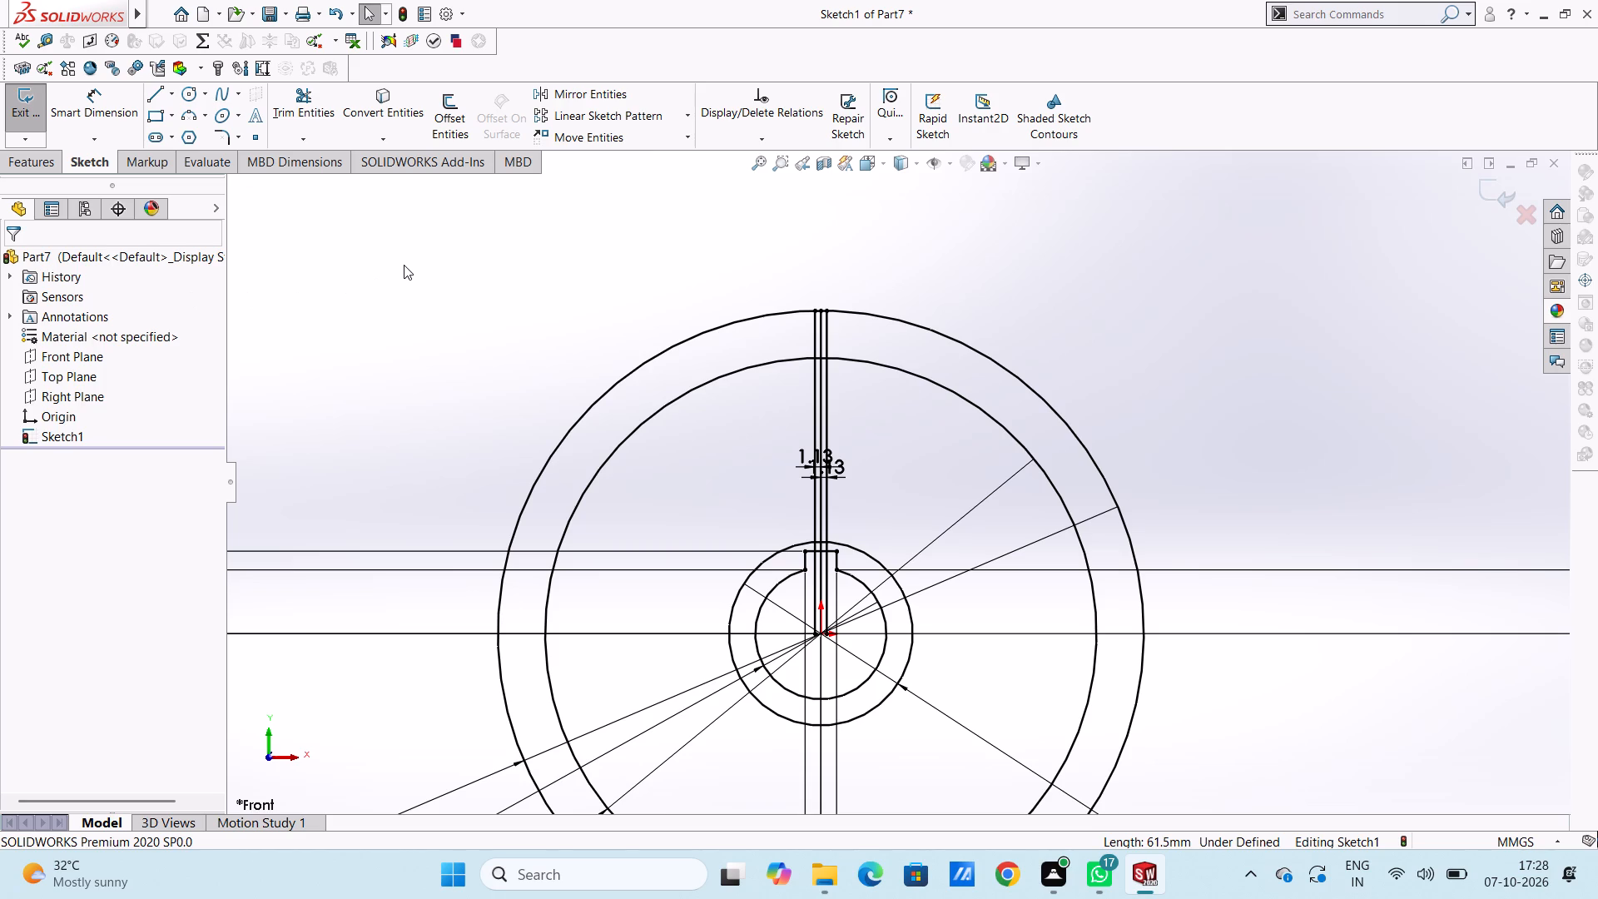
Delete the original vertical centre line between the two offset lines.
scroll(851, 418, "down", 4)
left_click(802, 400)
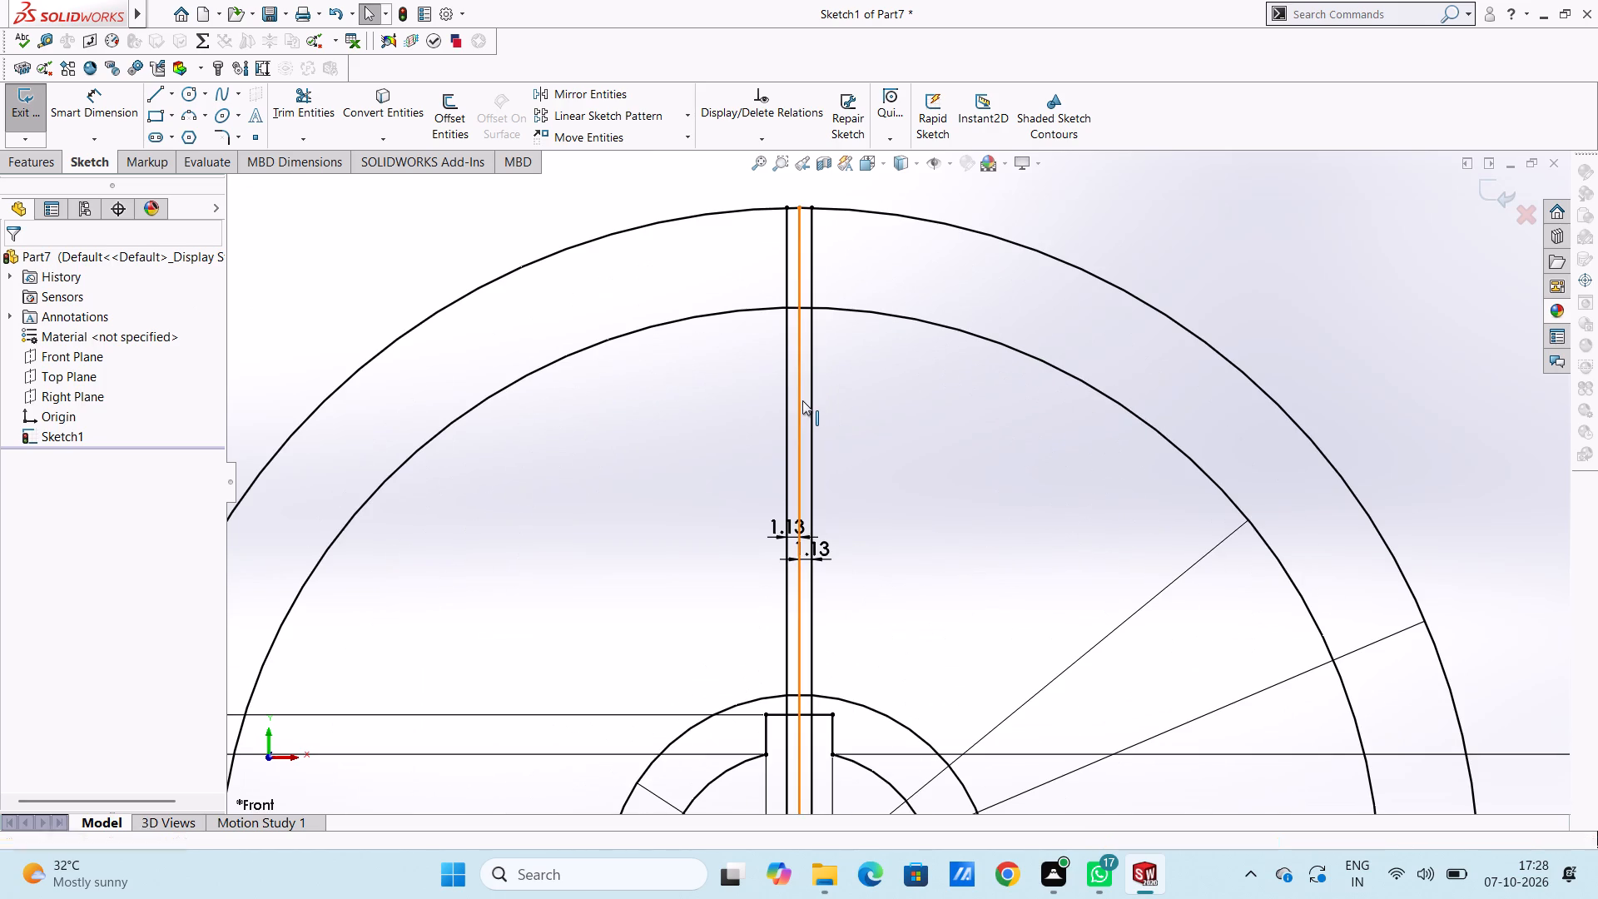
key("Delete")
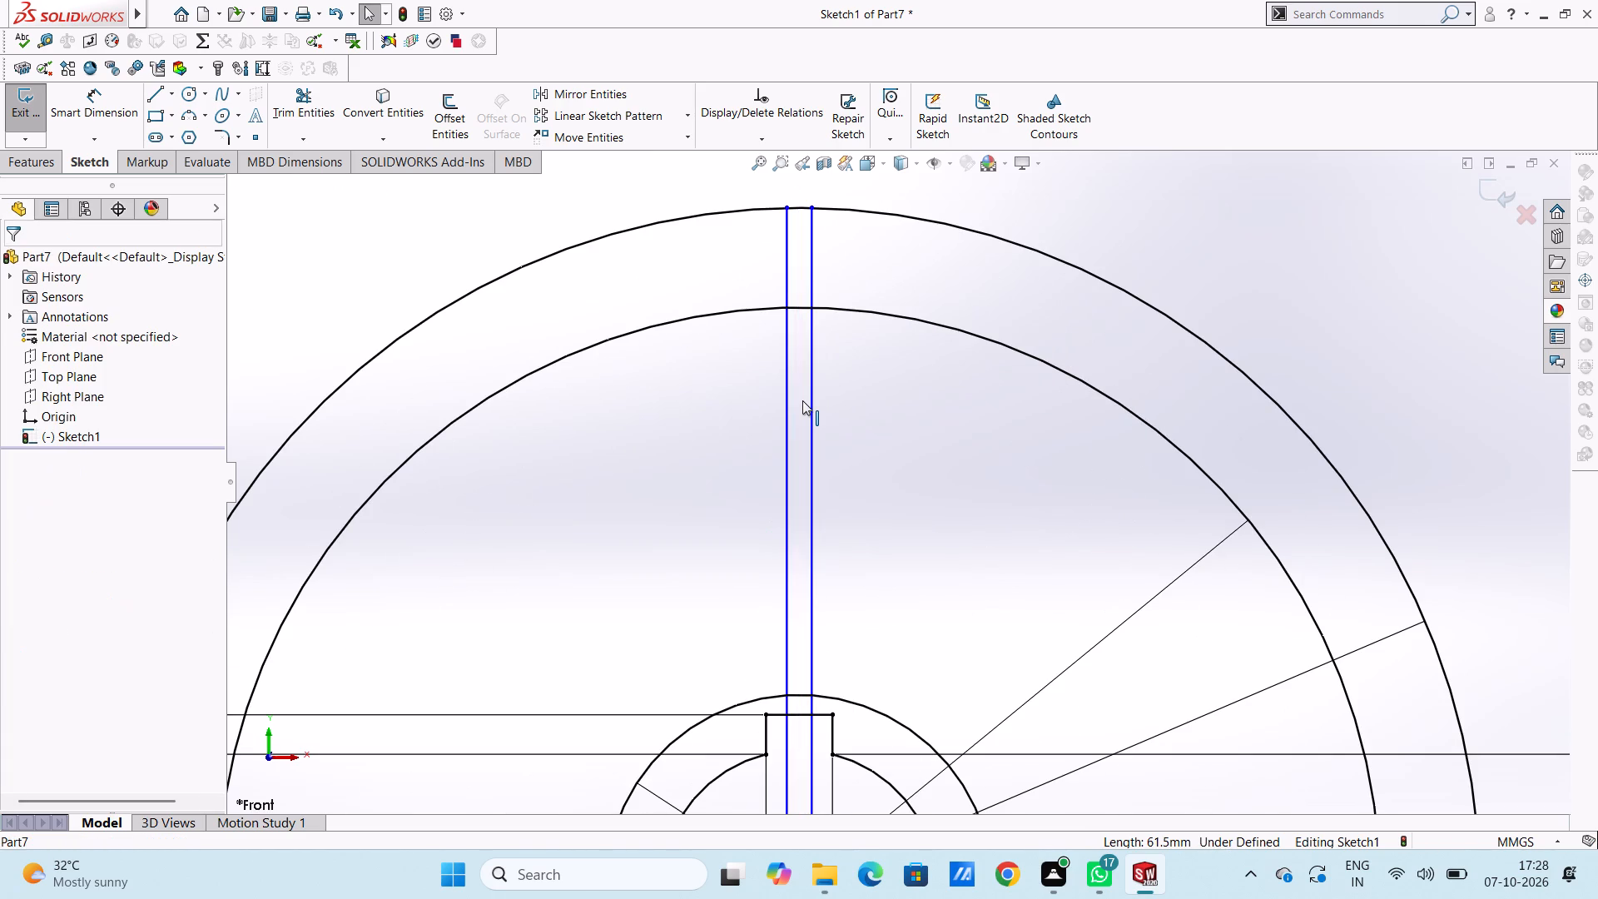
Trim away the portions of both offset lines between the 35 mm and 105 mm circles.
scroll(801, 253, "up", 2)
scroll(874, 335, "down", 2)
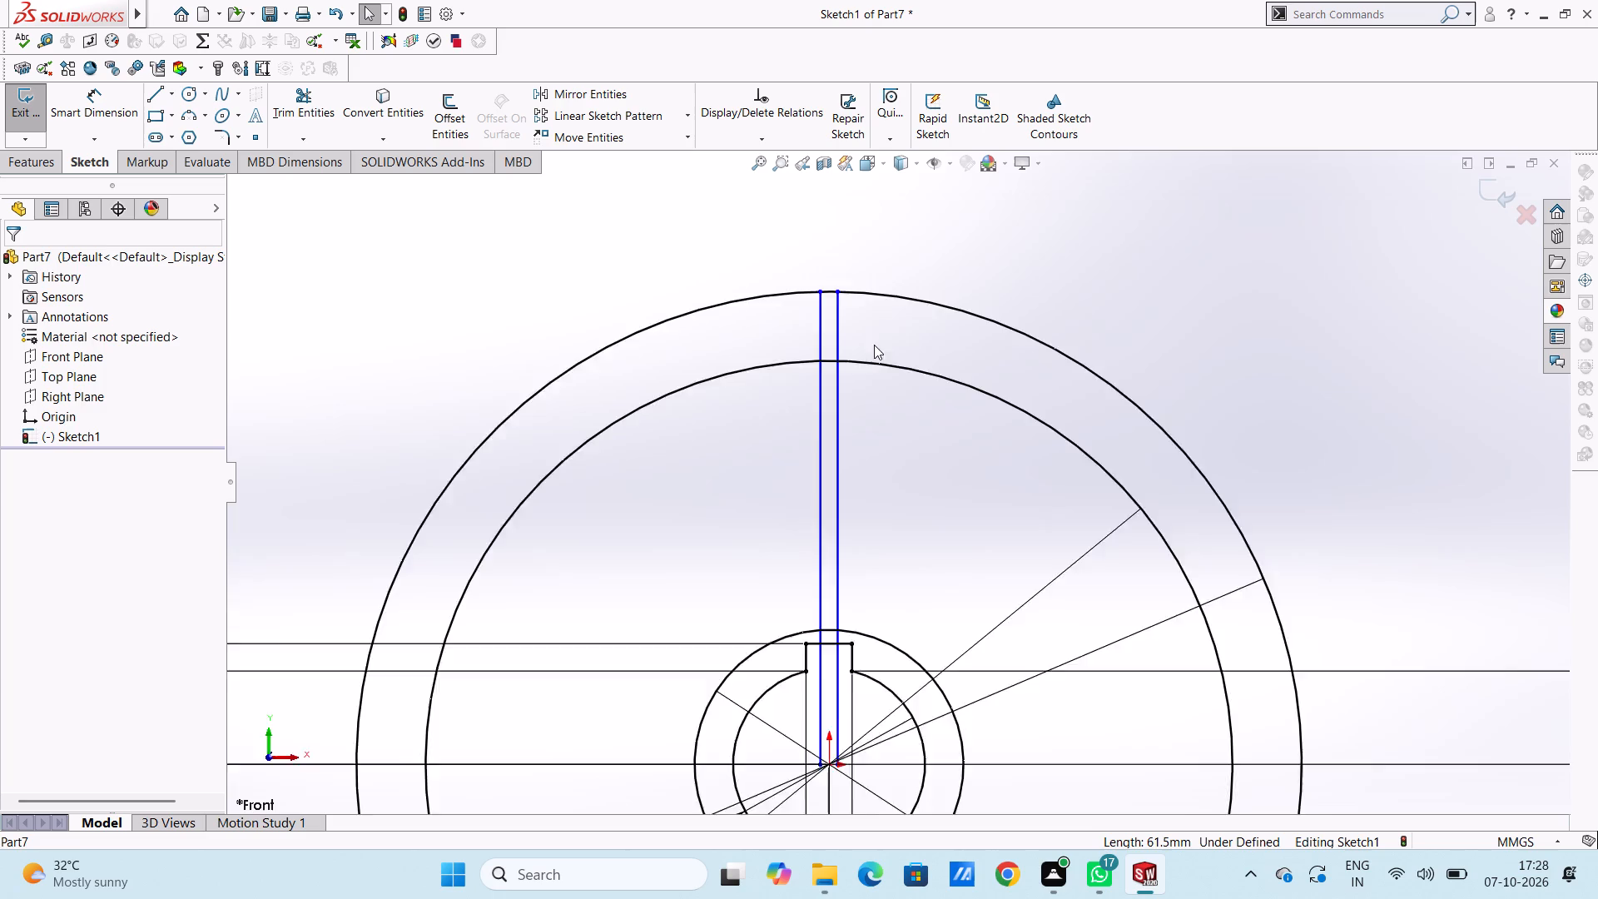
scroll(874, 345, "down", 2)
scroll(797, 255, "down", 2)
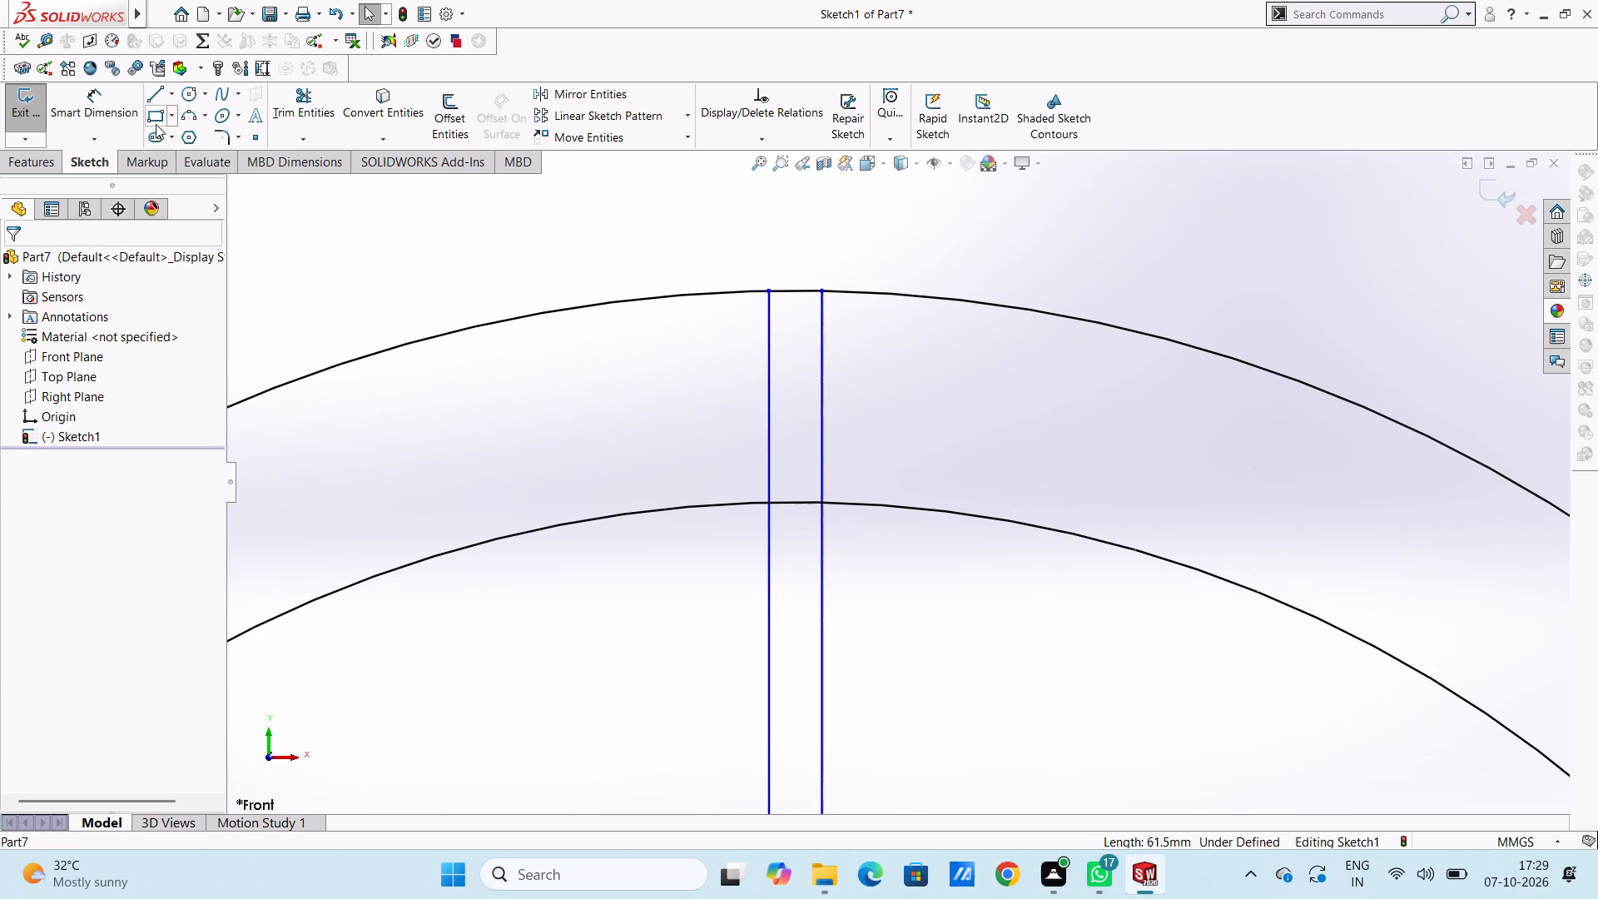
left_click(311, 107)
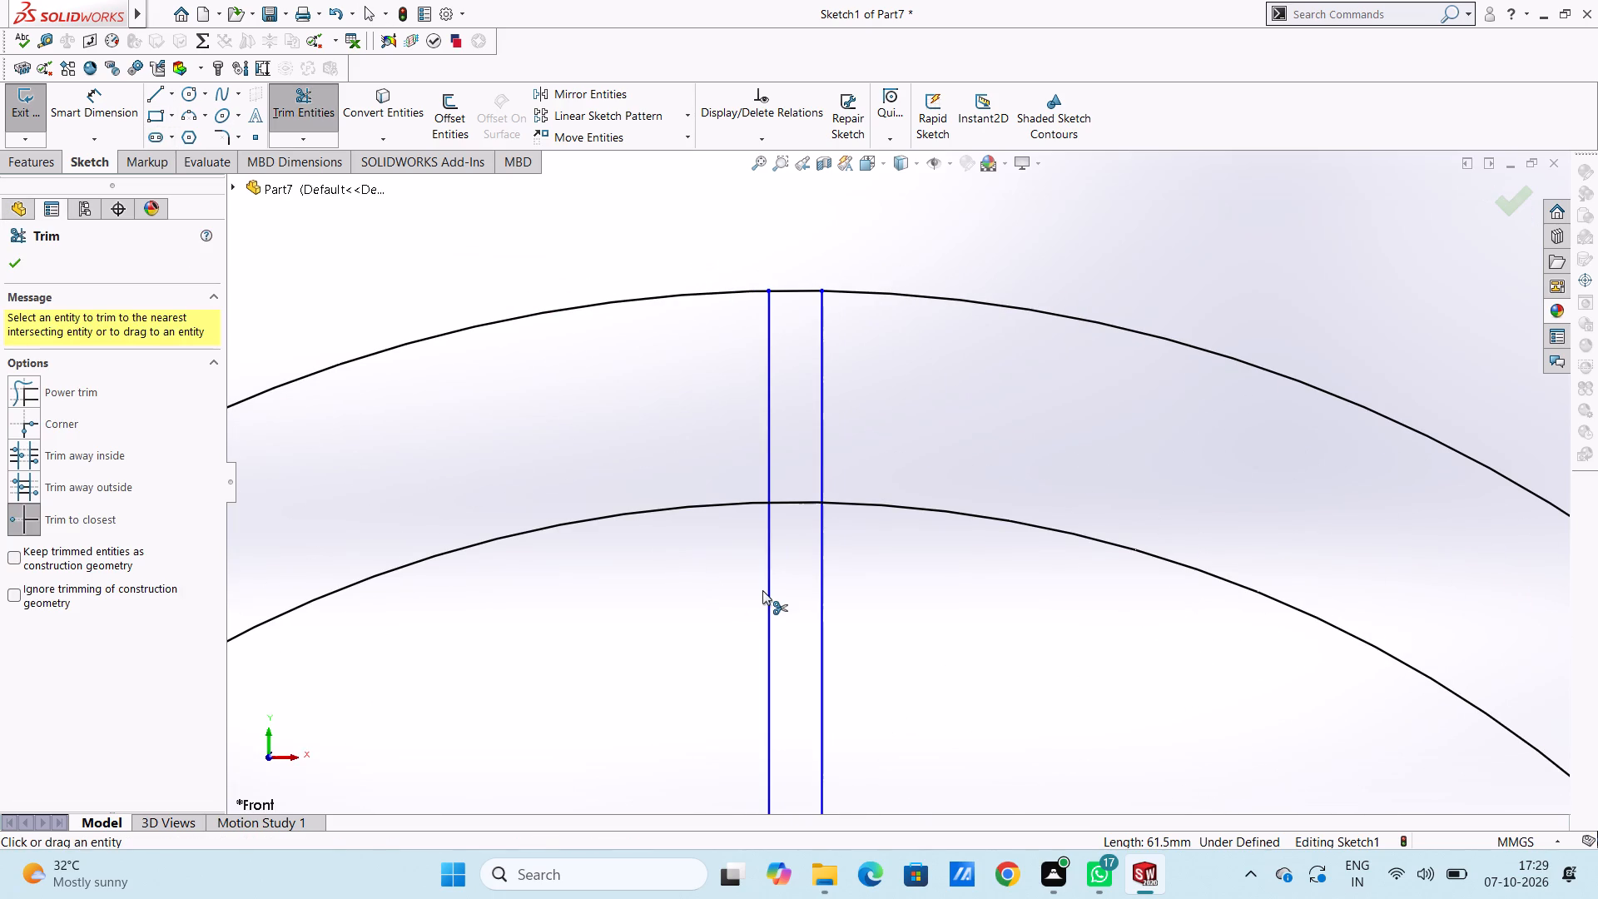
left_click(767, 593)
left_click(821, 595)
scroll(821, 595, "up", 4)
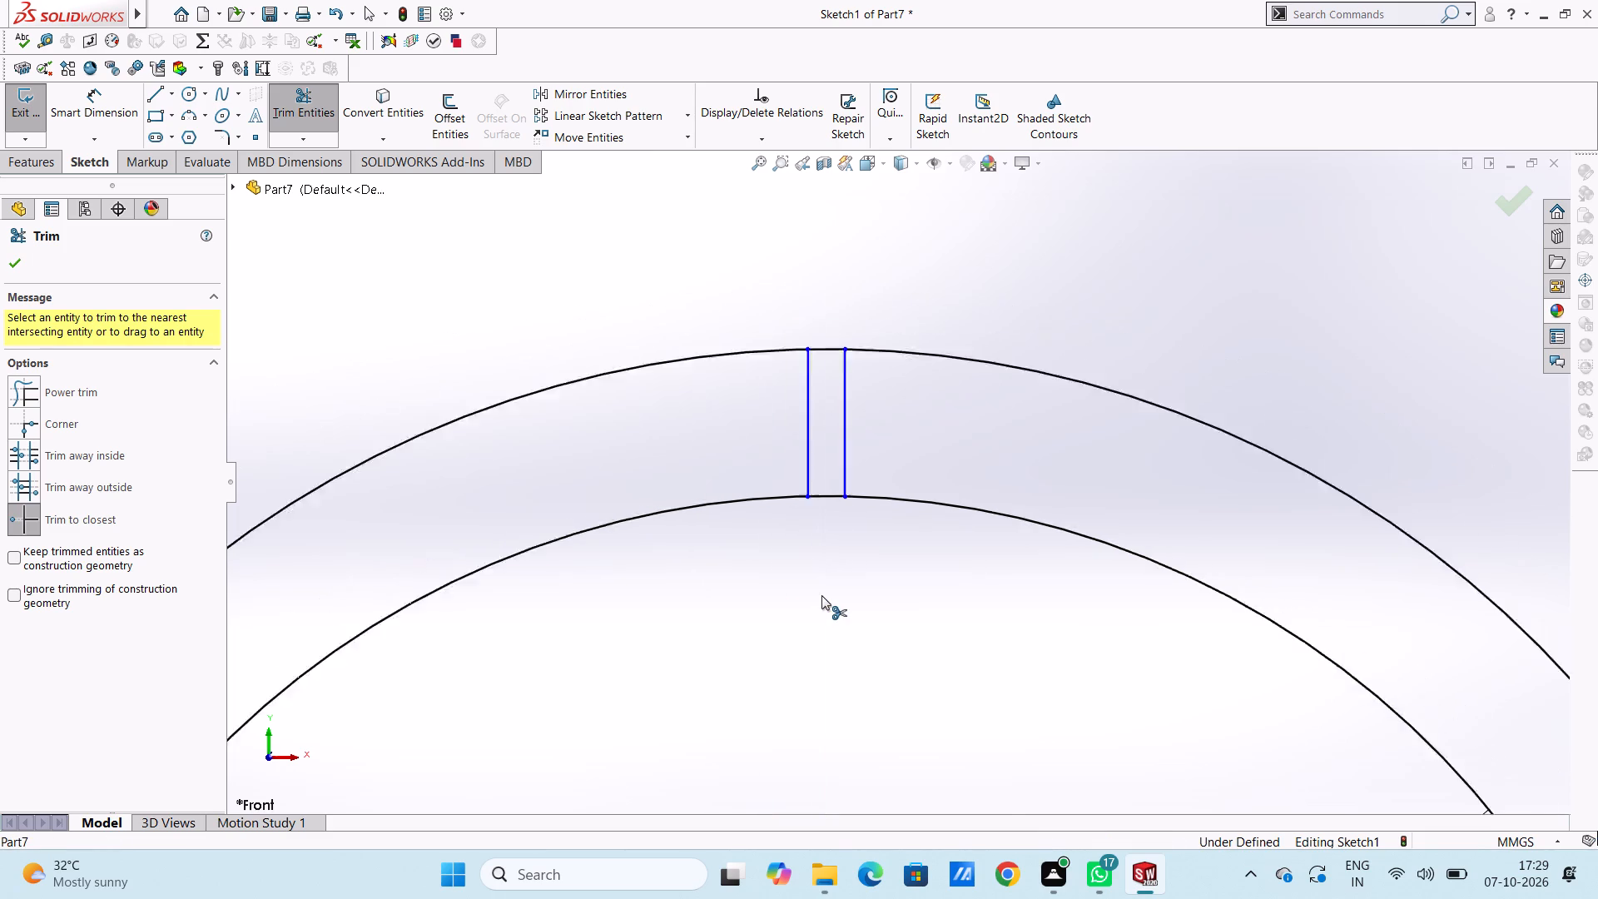
Trim away the remaining pieces of both offset lines inside the 35 mm circle, including across the keyway.
scroll(851, 647, "up", 6)
scroll(890, 686, "down", 5)
scroll(892, 441, "down", 4)
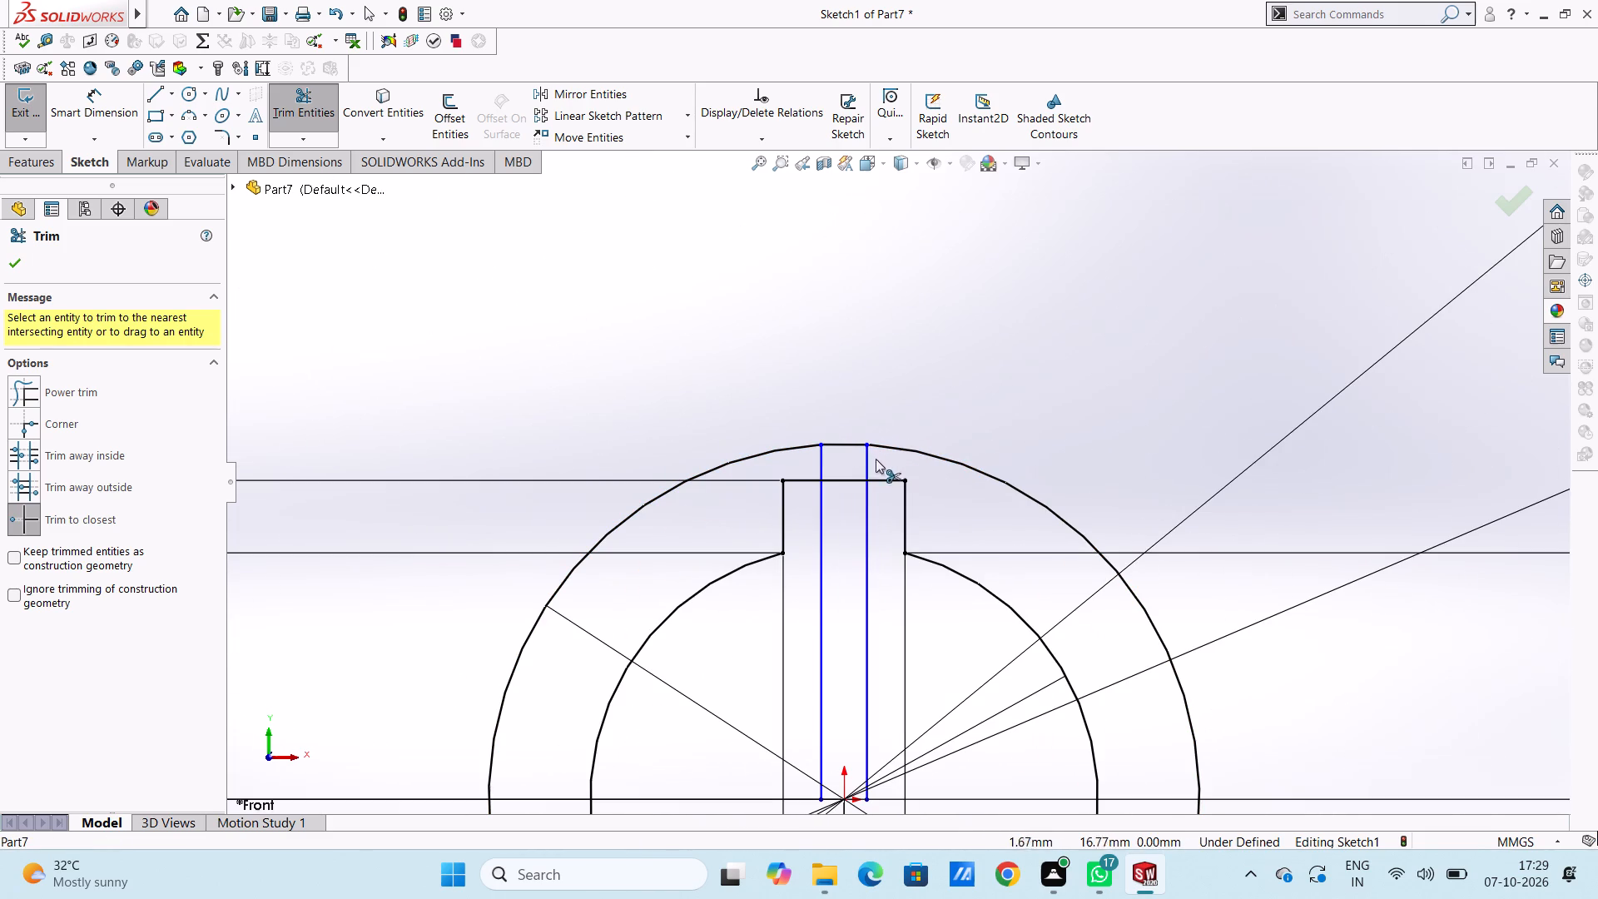
left_click(820, 467)
left_click(866, 459)
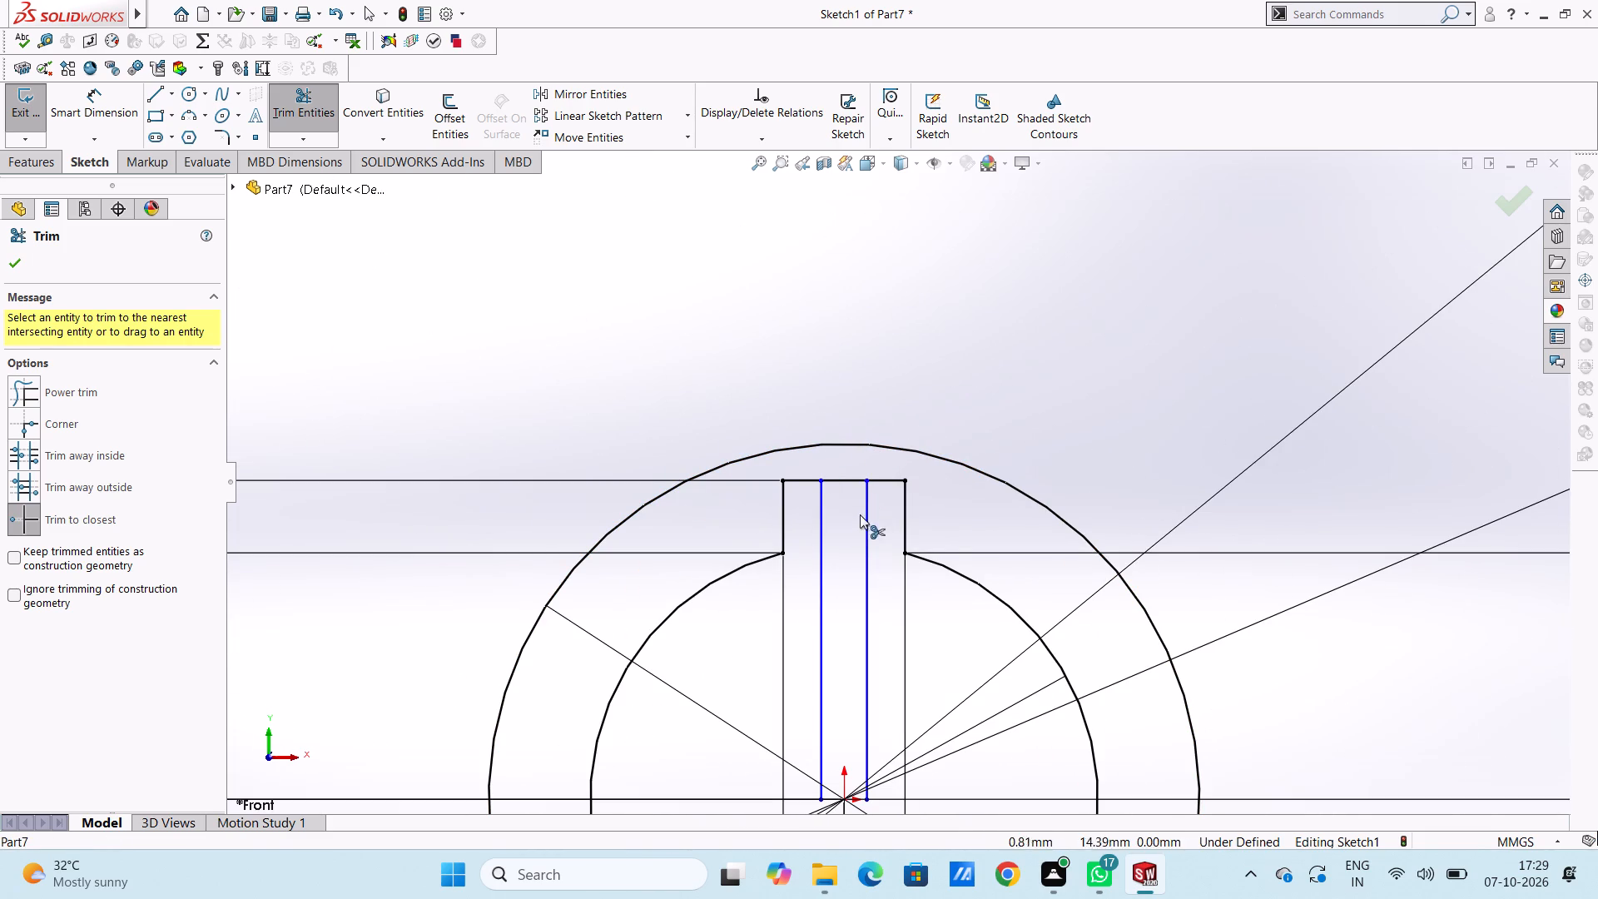
left_click(867, 524)
left_click(824, 540)
scroll(826, 549, "up", 4)
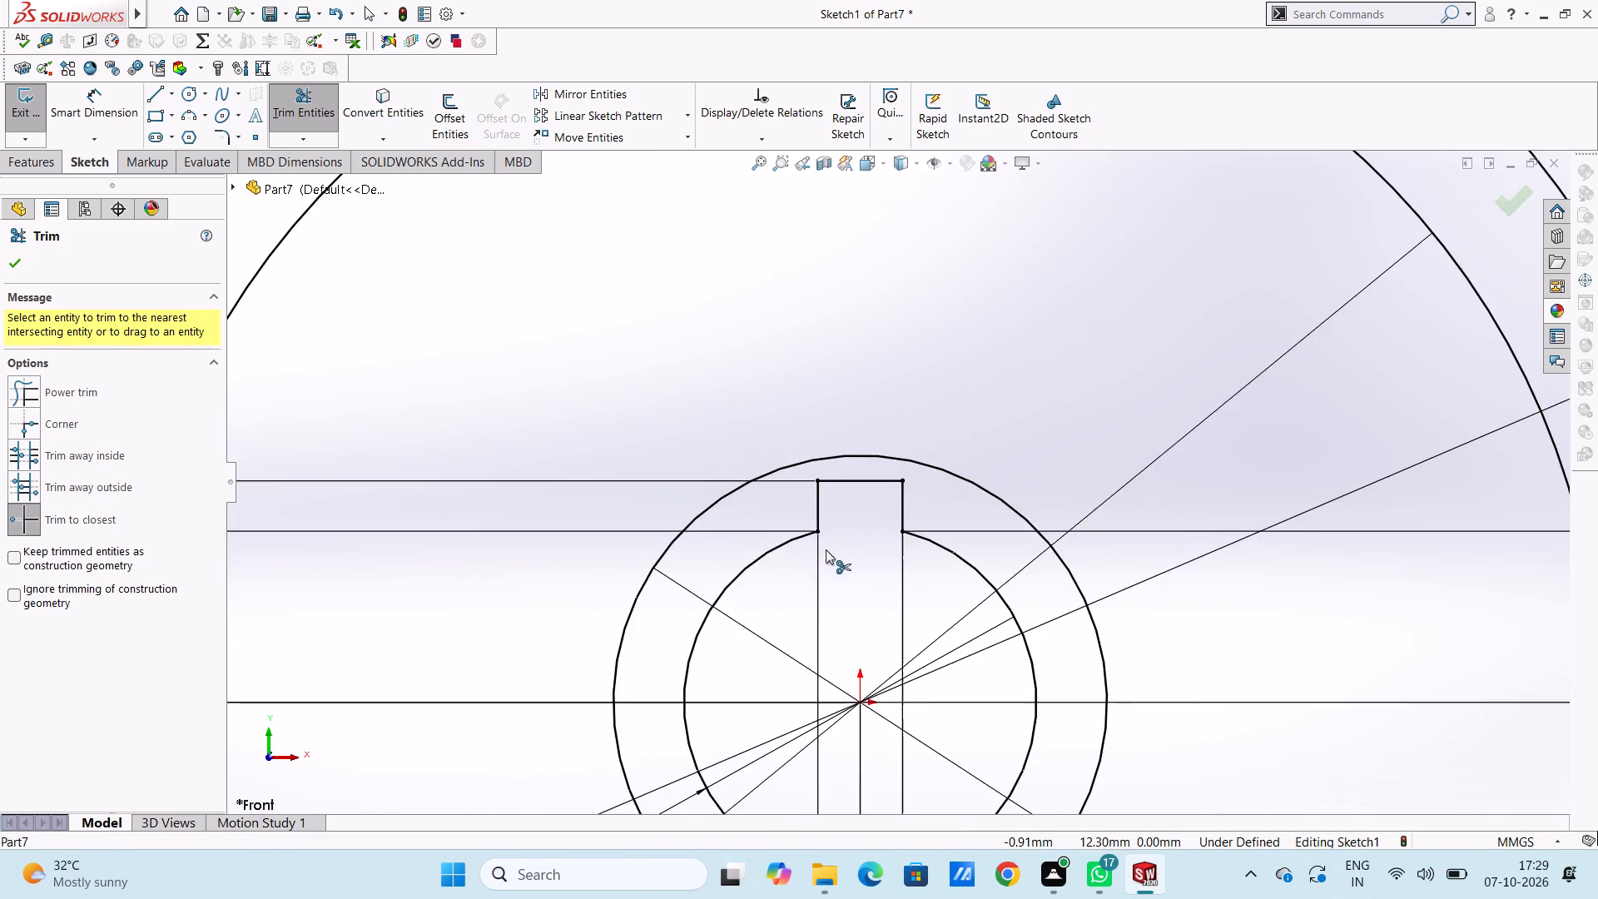
scroll(853, 411, "up", 3)
scroll(837, 345, "up", 3)
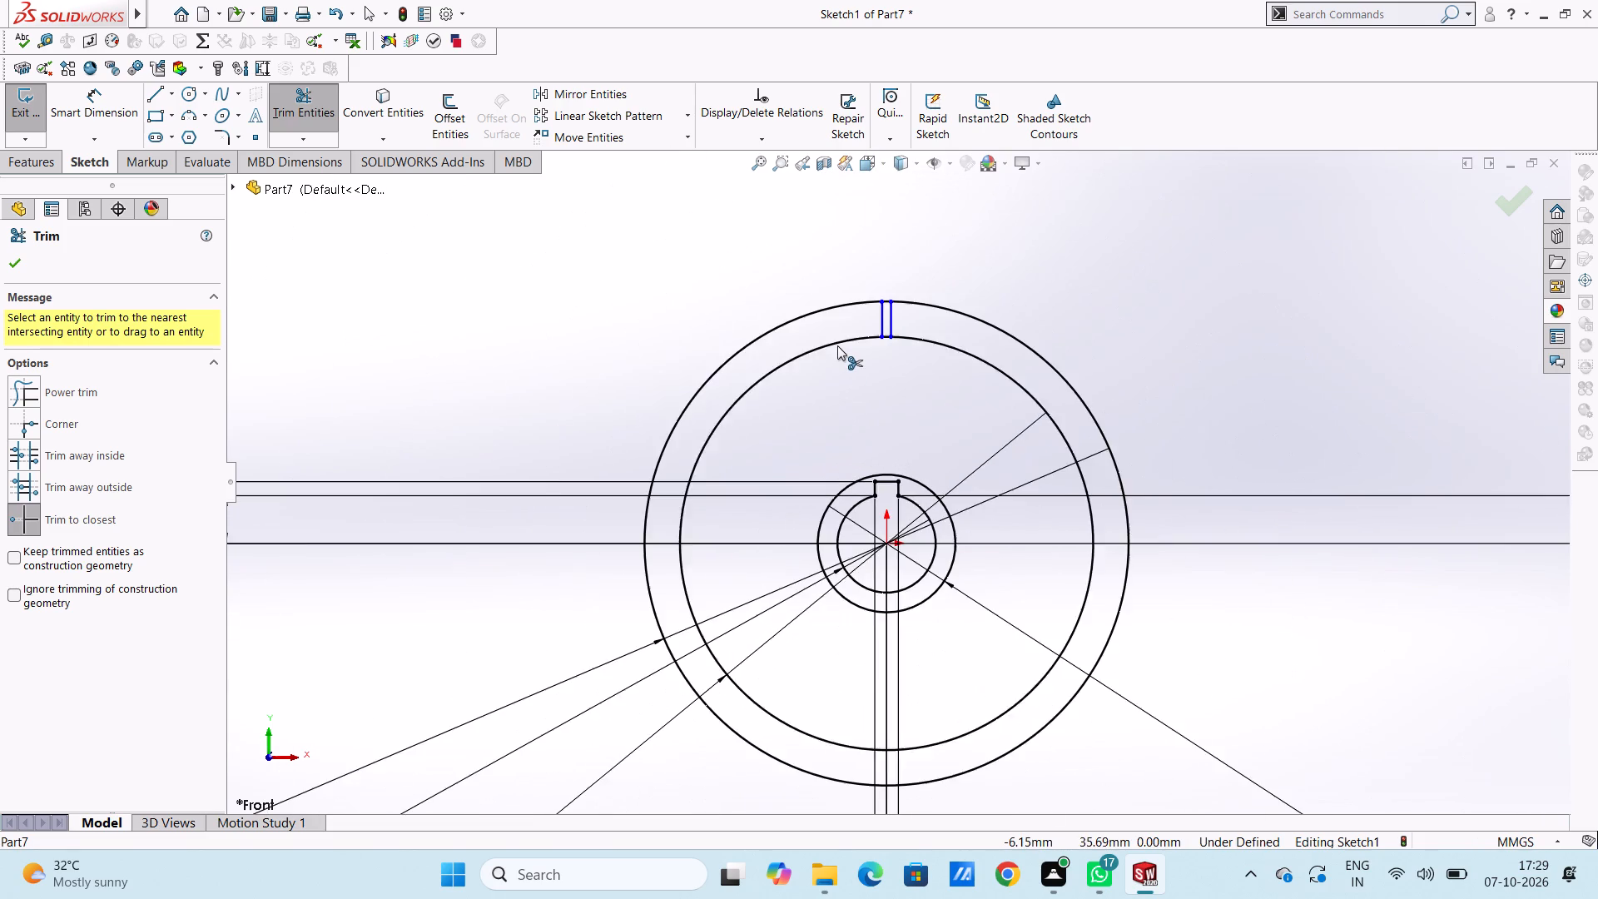
scroll(886, 269, "down", 4)
scroll(911, 420, "down", 4)
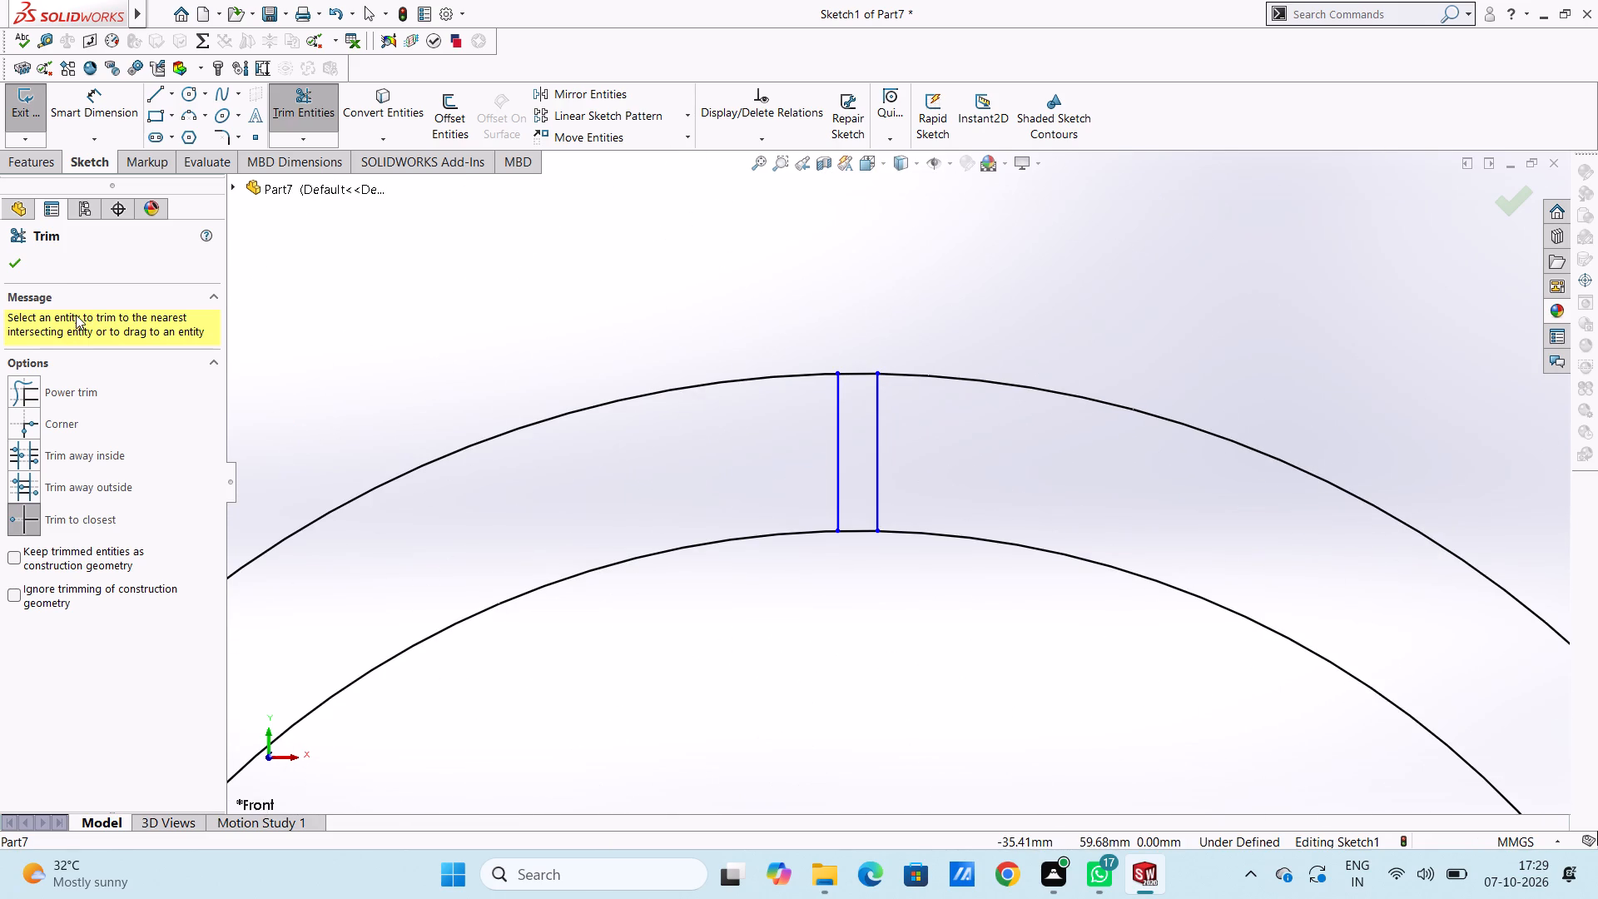
left_click(20, 261)
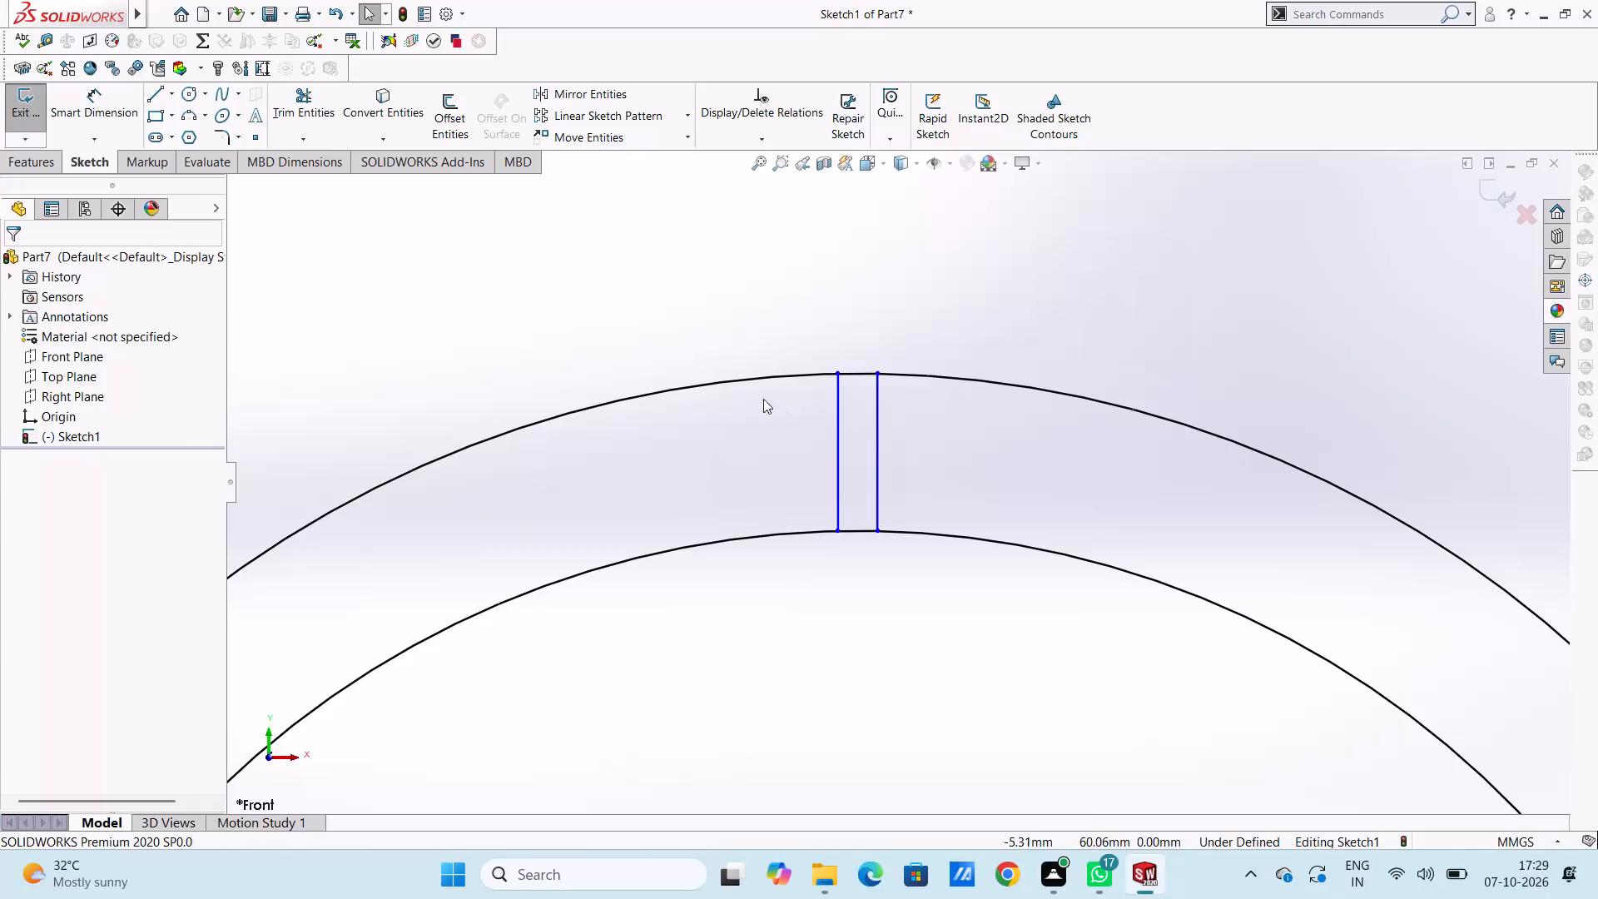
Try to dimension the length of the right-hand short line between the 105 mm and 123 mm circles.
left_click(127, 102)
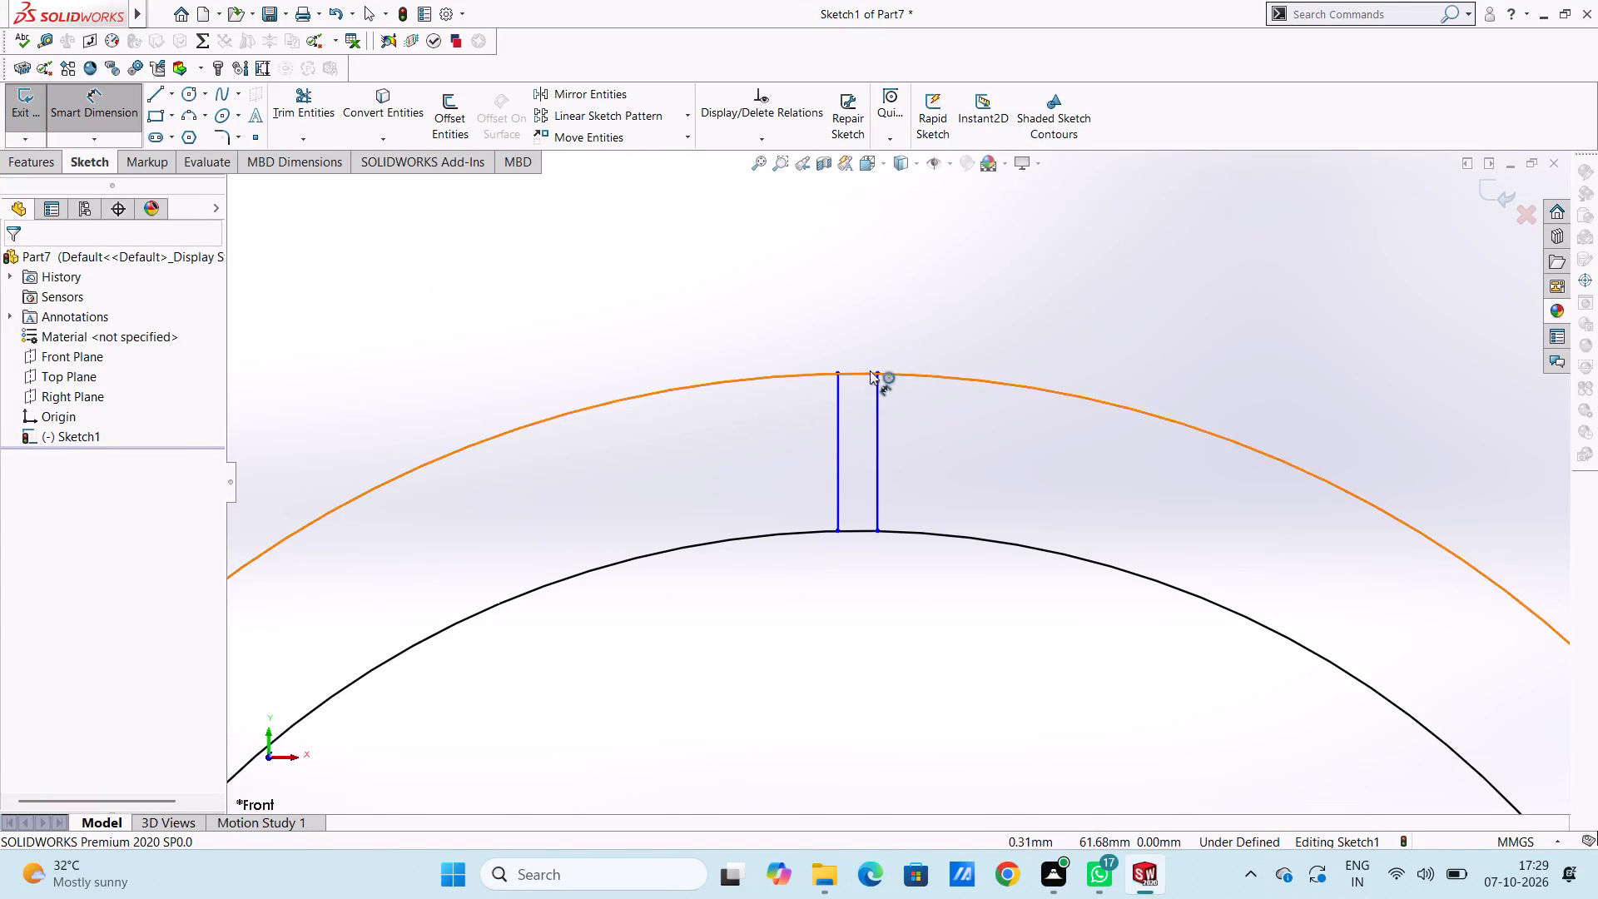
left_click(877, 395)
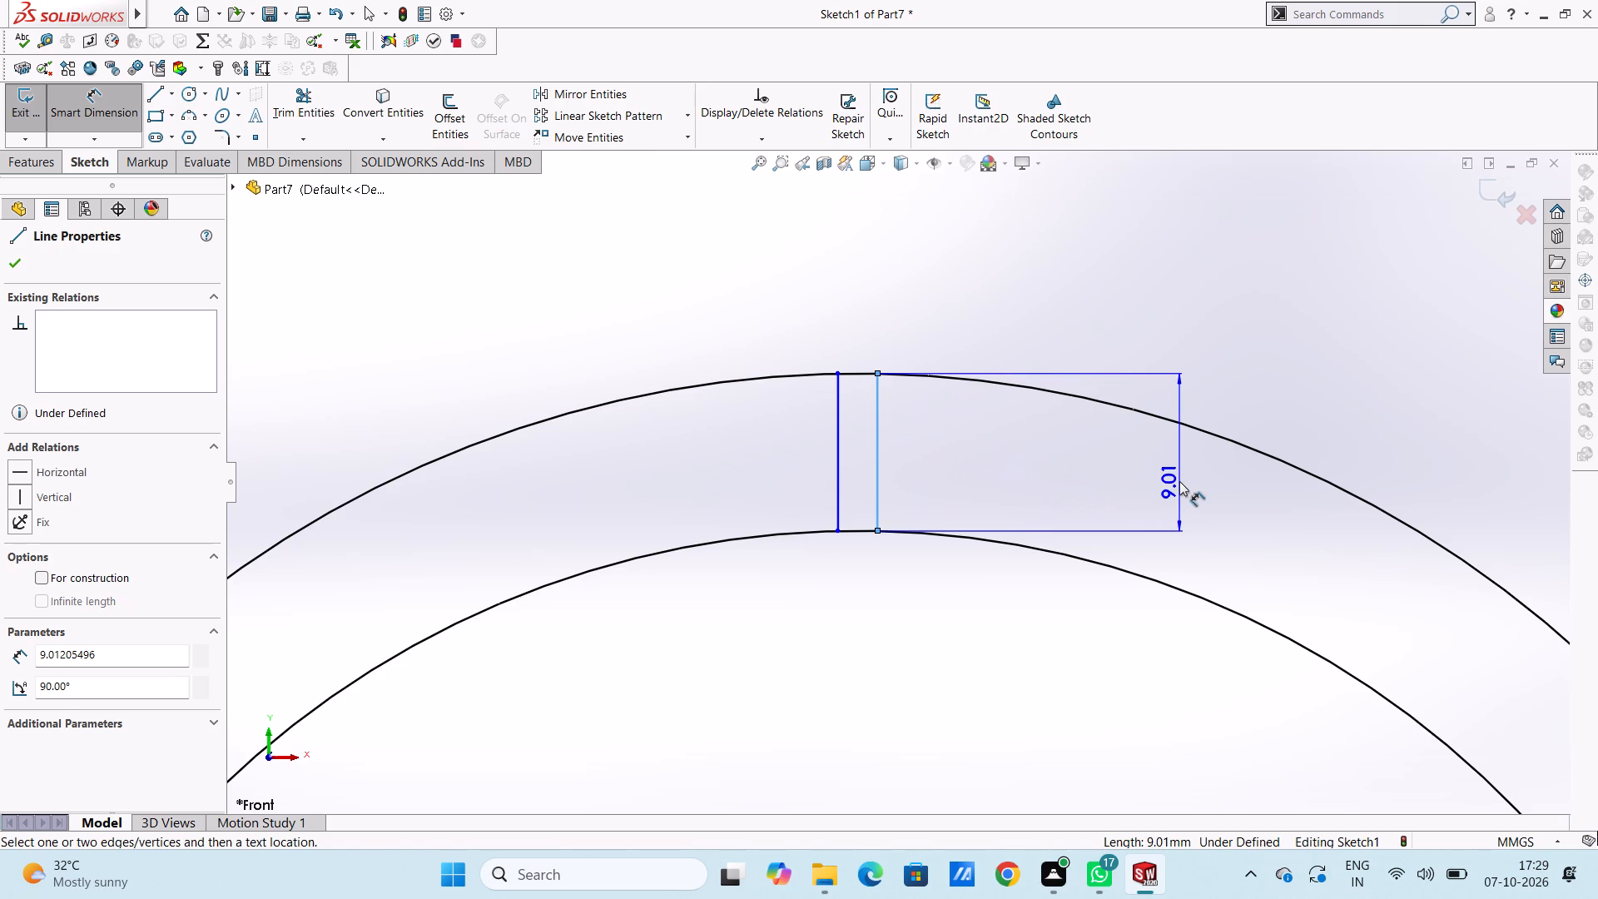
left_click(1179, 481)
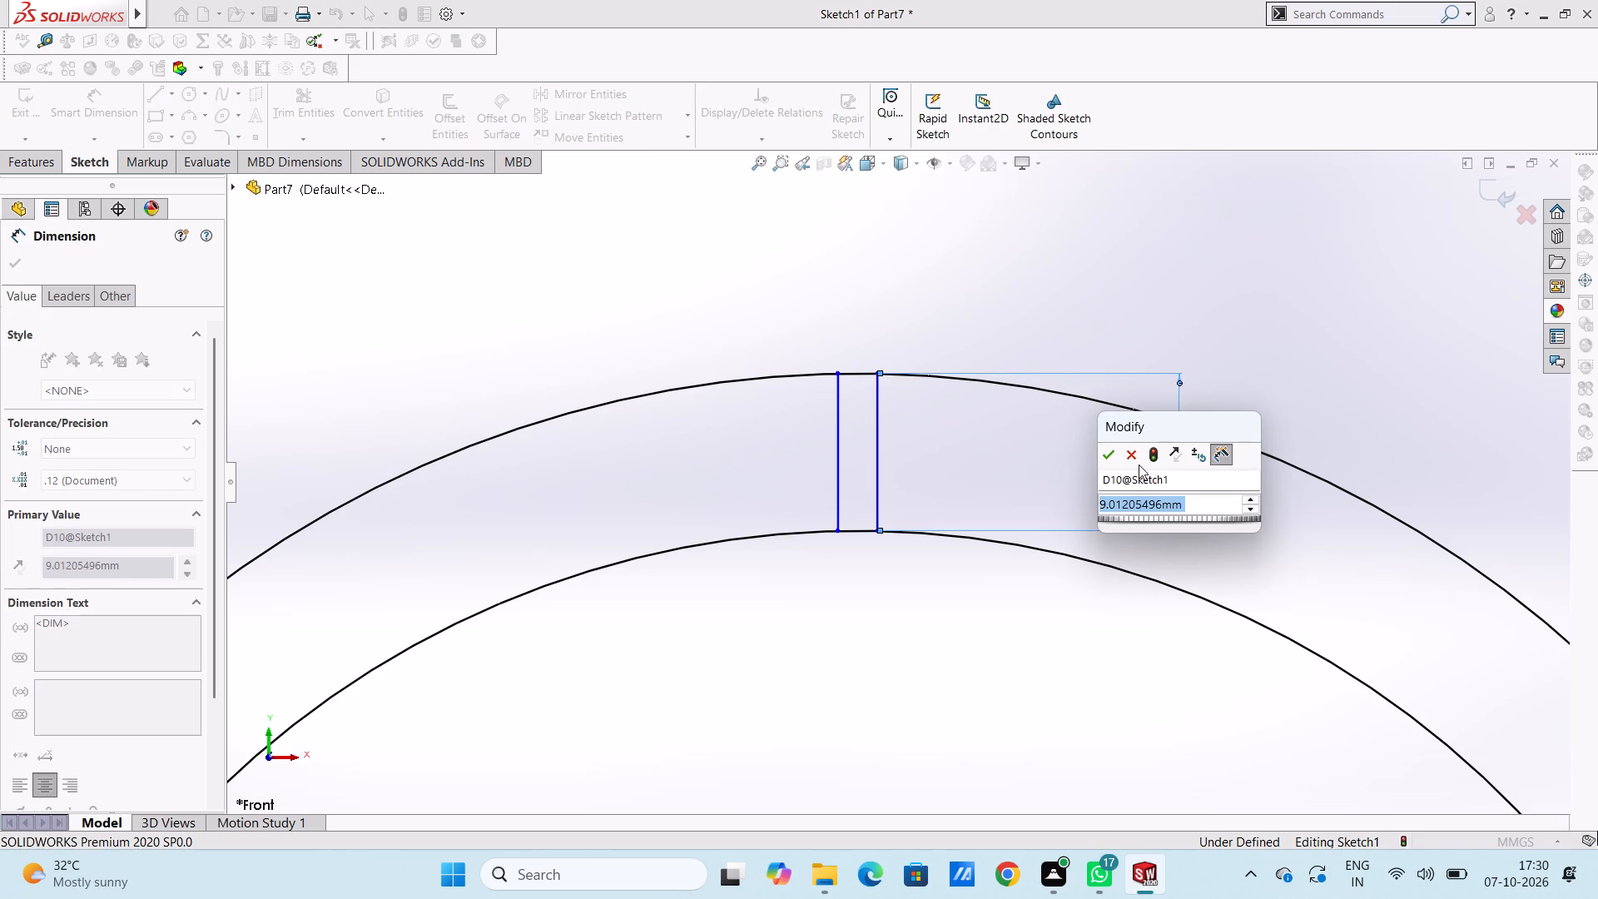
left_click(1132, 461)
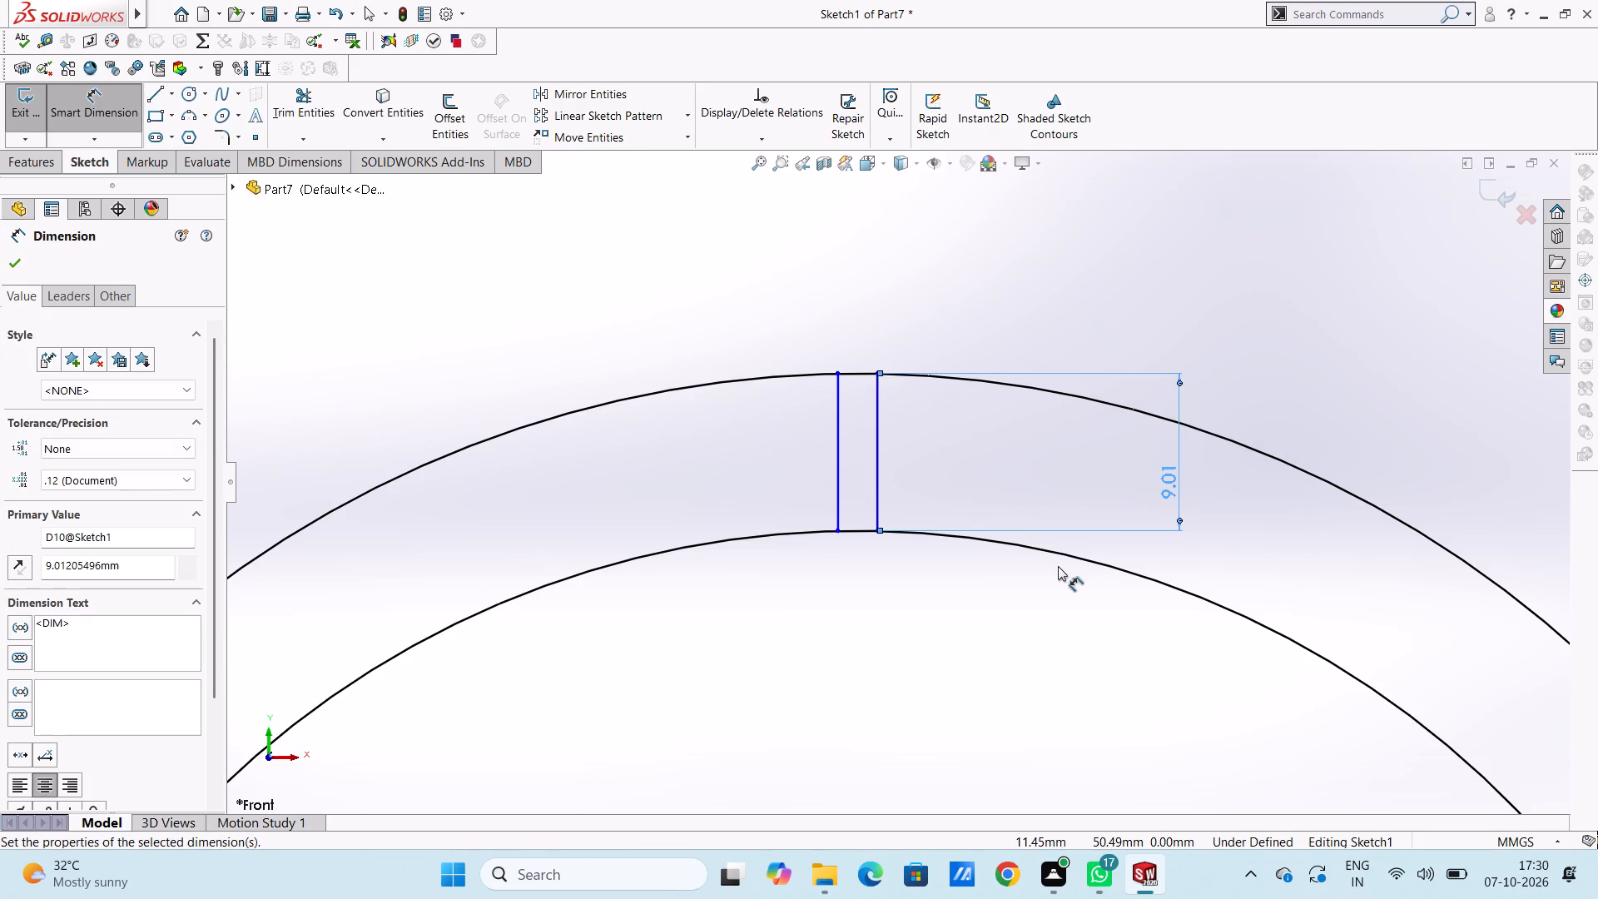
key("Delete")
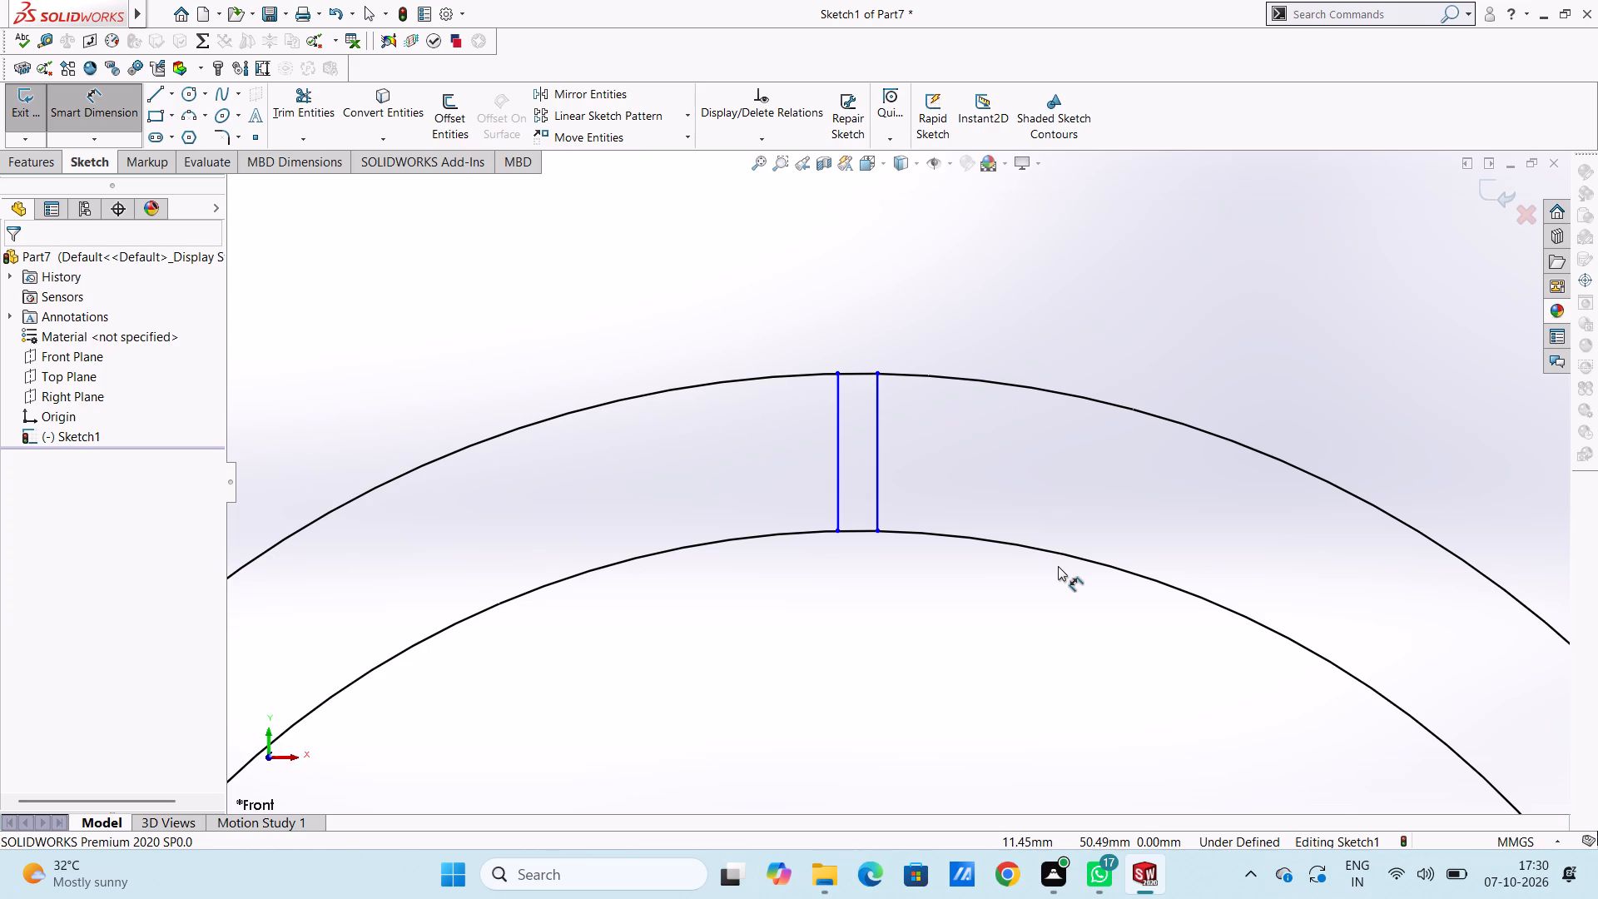
Sketch a circle centred on the origin with a 55 mm radius, between the 105 mm and 123 mm circles.
scroll(1058, 567, "up", 13)
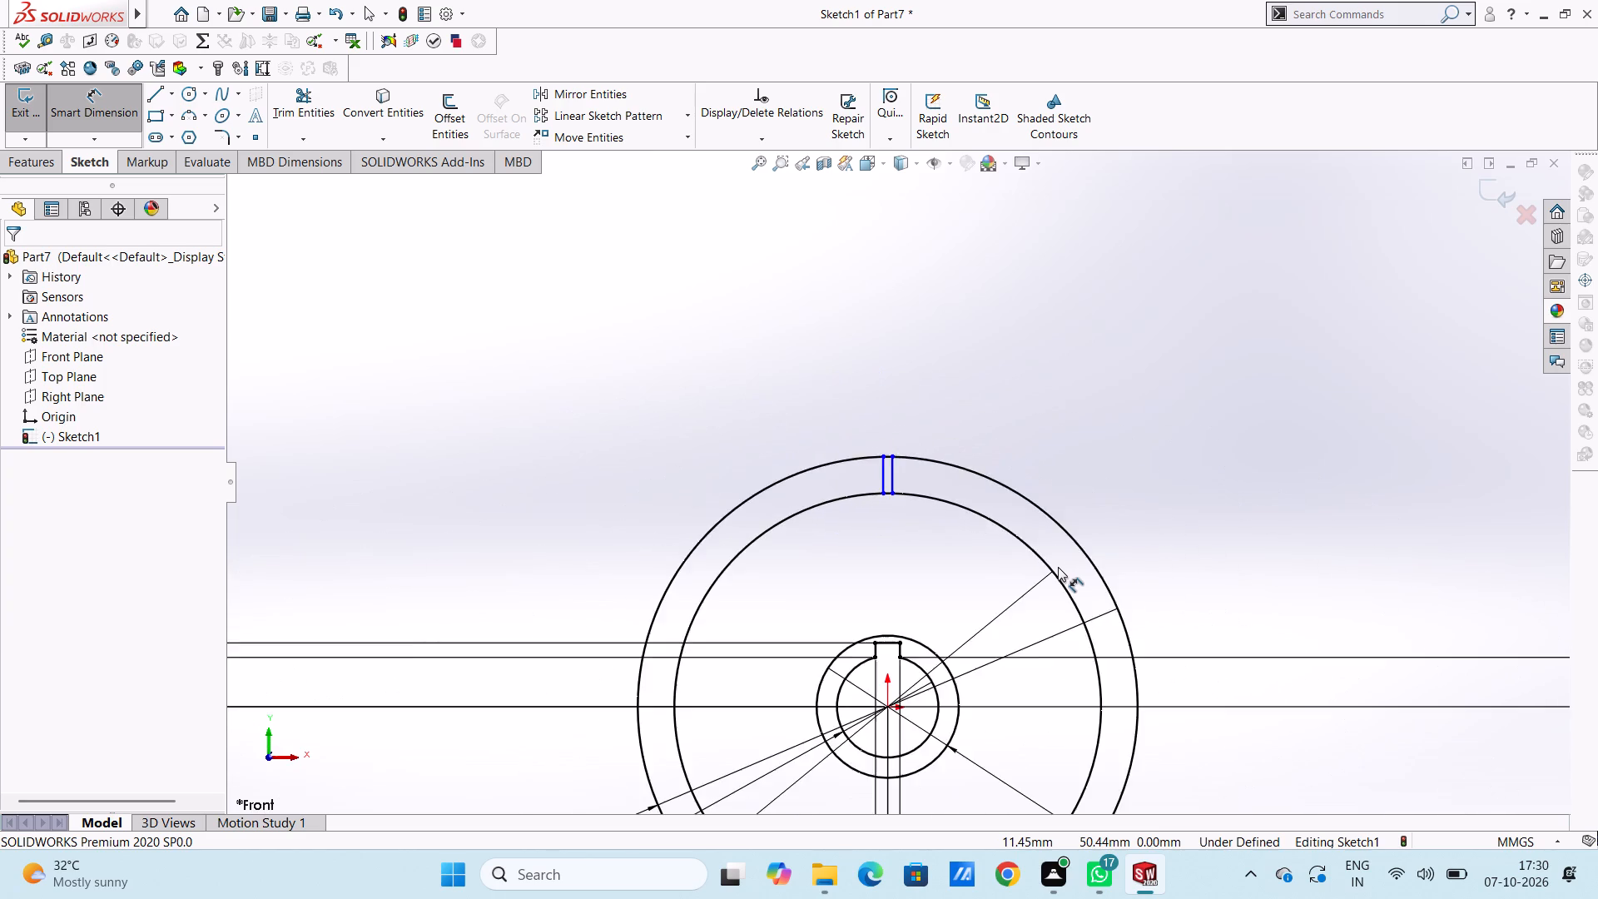
scroll(1058, 567, "up", 4)
scroll(910, 514, "down", 2)
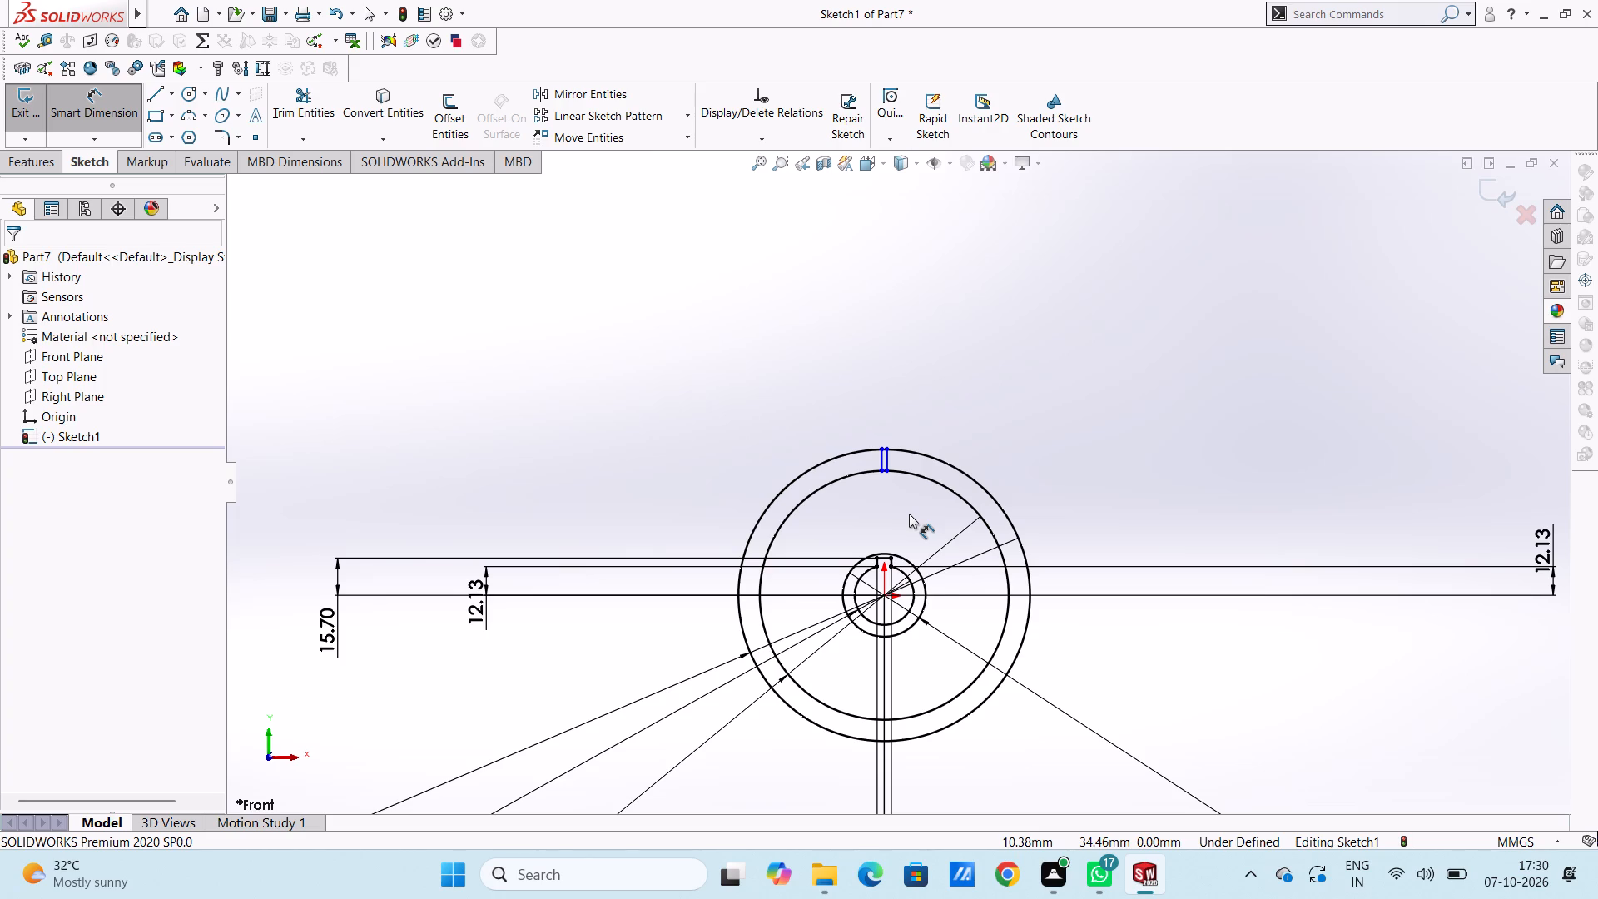
scroll(842, 451, "down", 4)
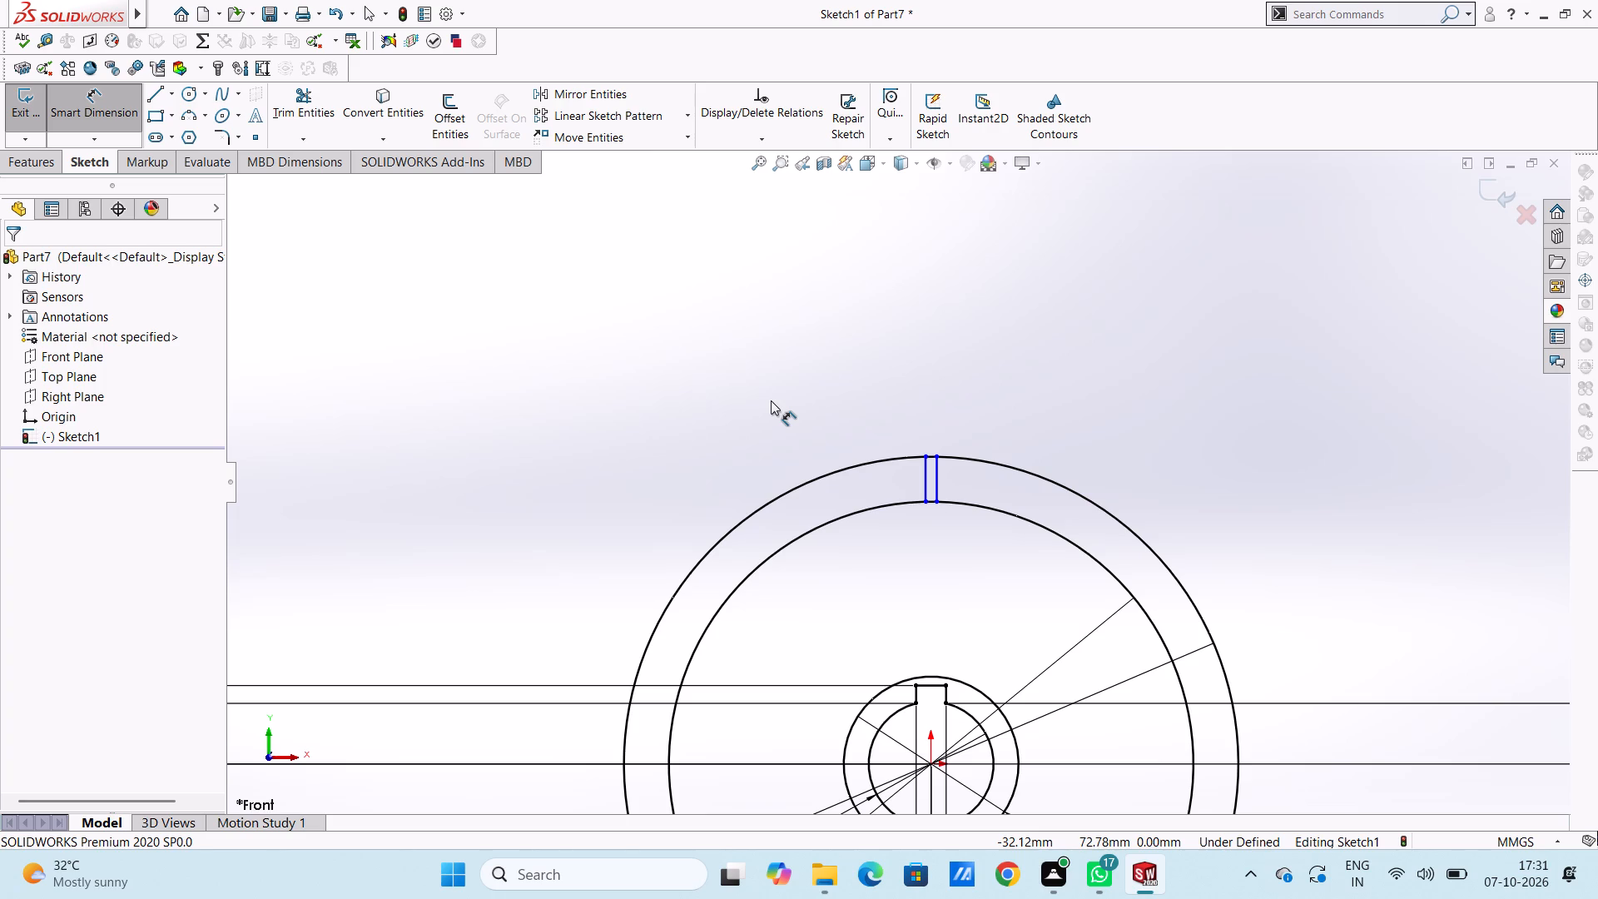
scroll(1000, 537, "up", 3)
scroll(991, 565, "down", 3)
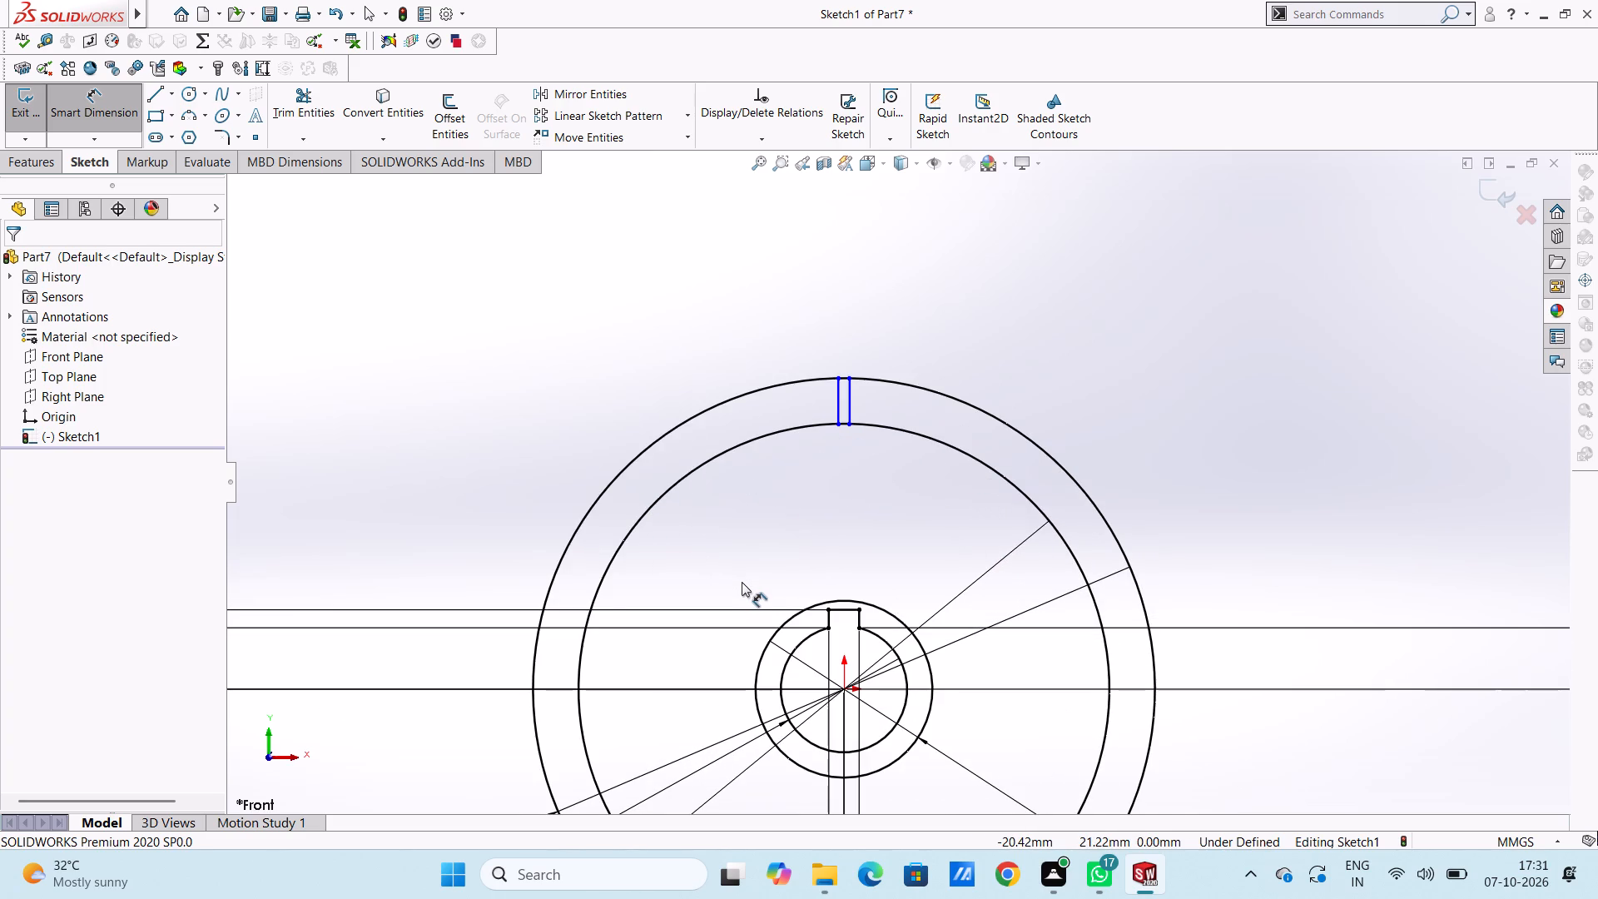
left_click(183, 97)
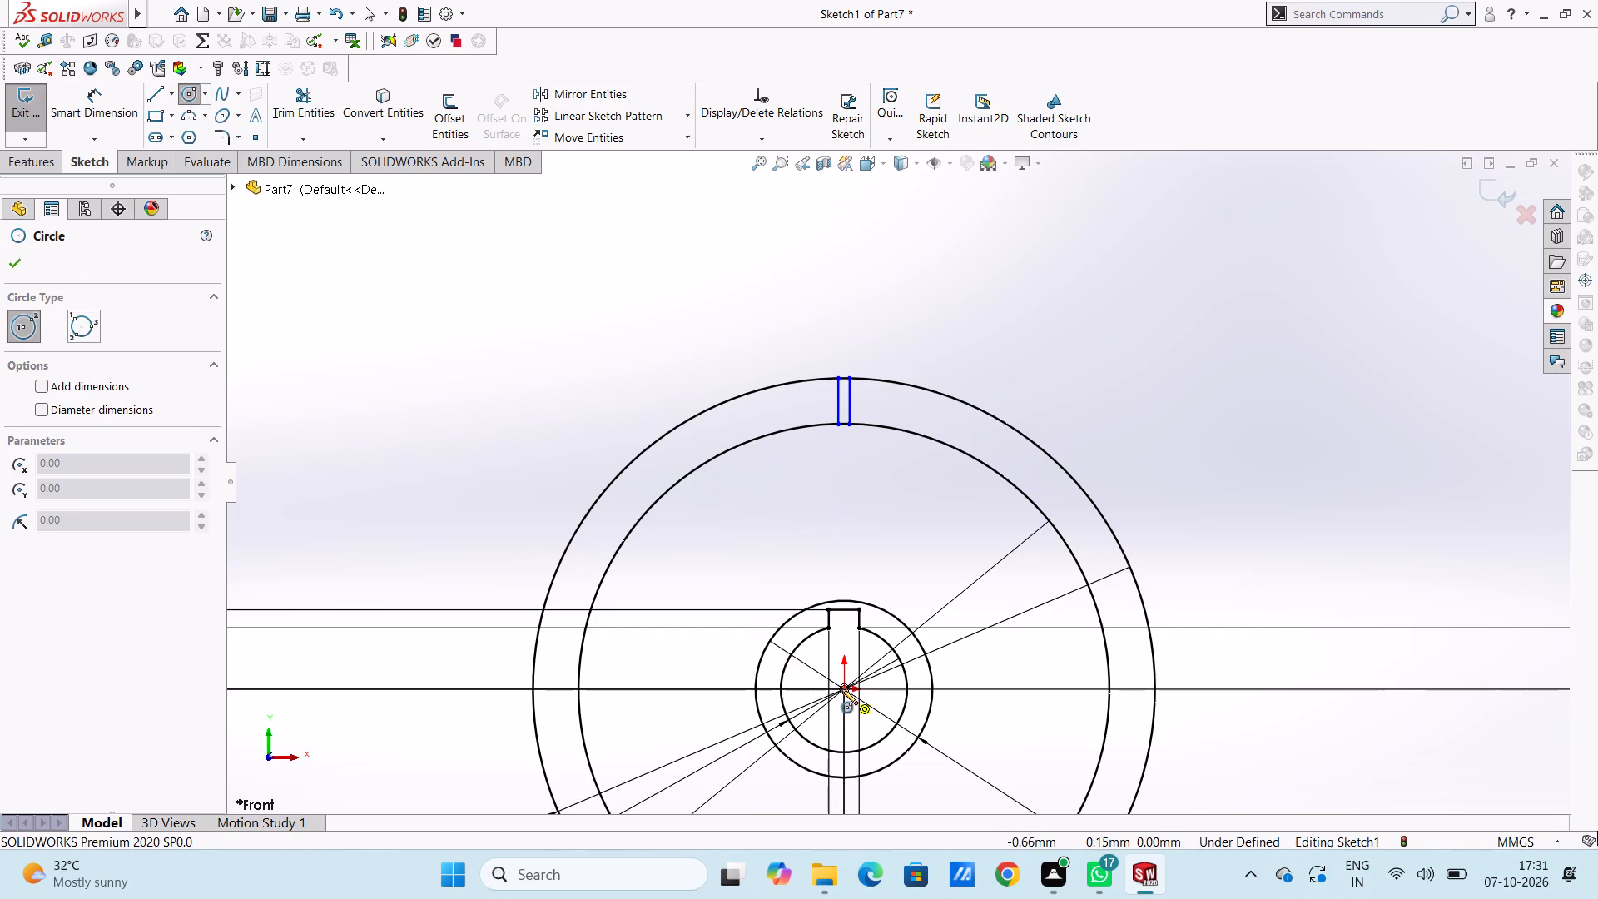
left_click(844, 688)
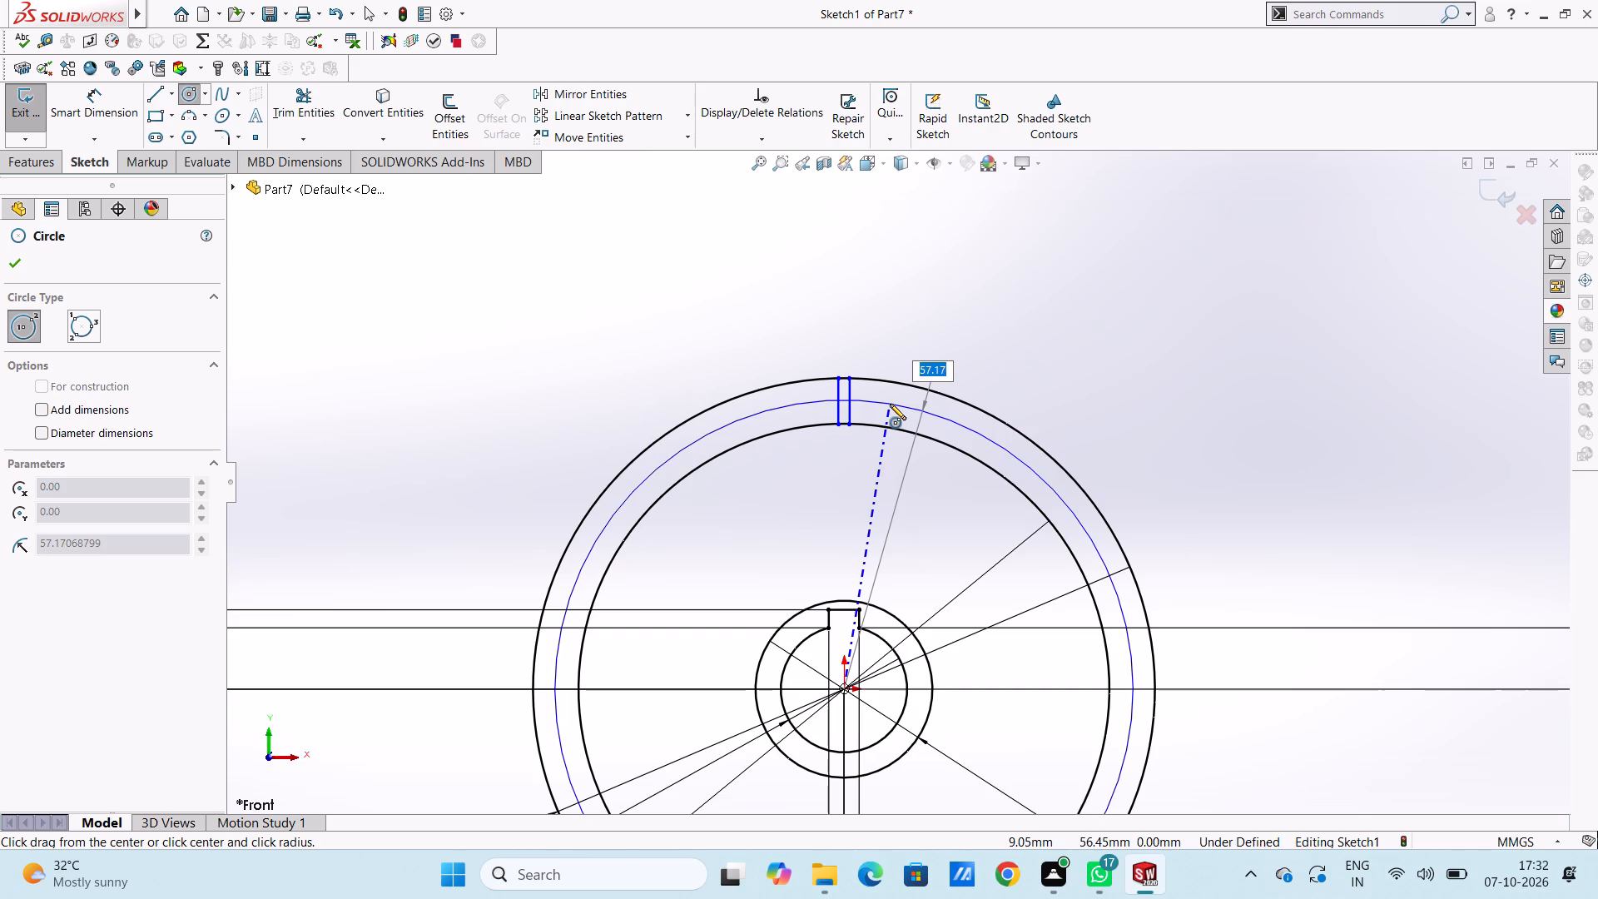
type("55")
key("Return")
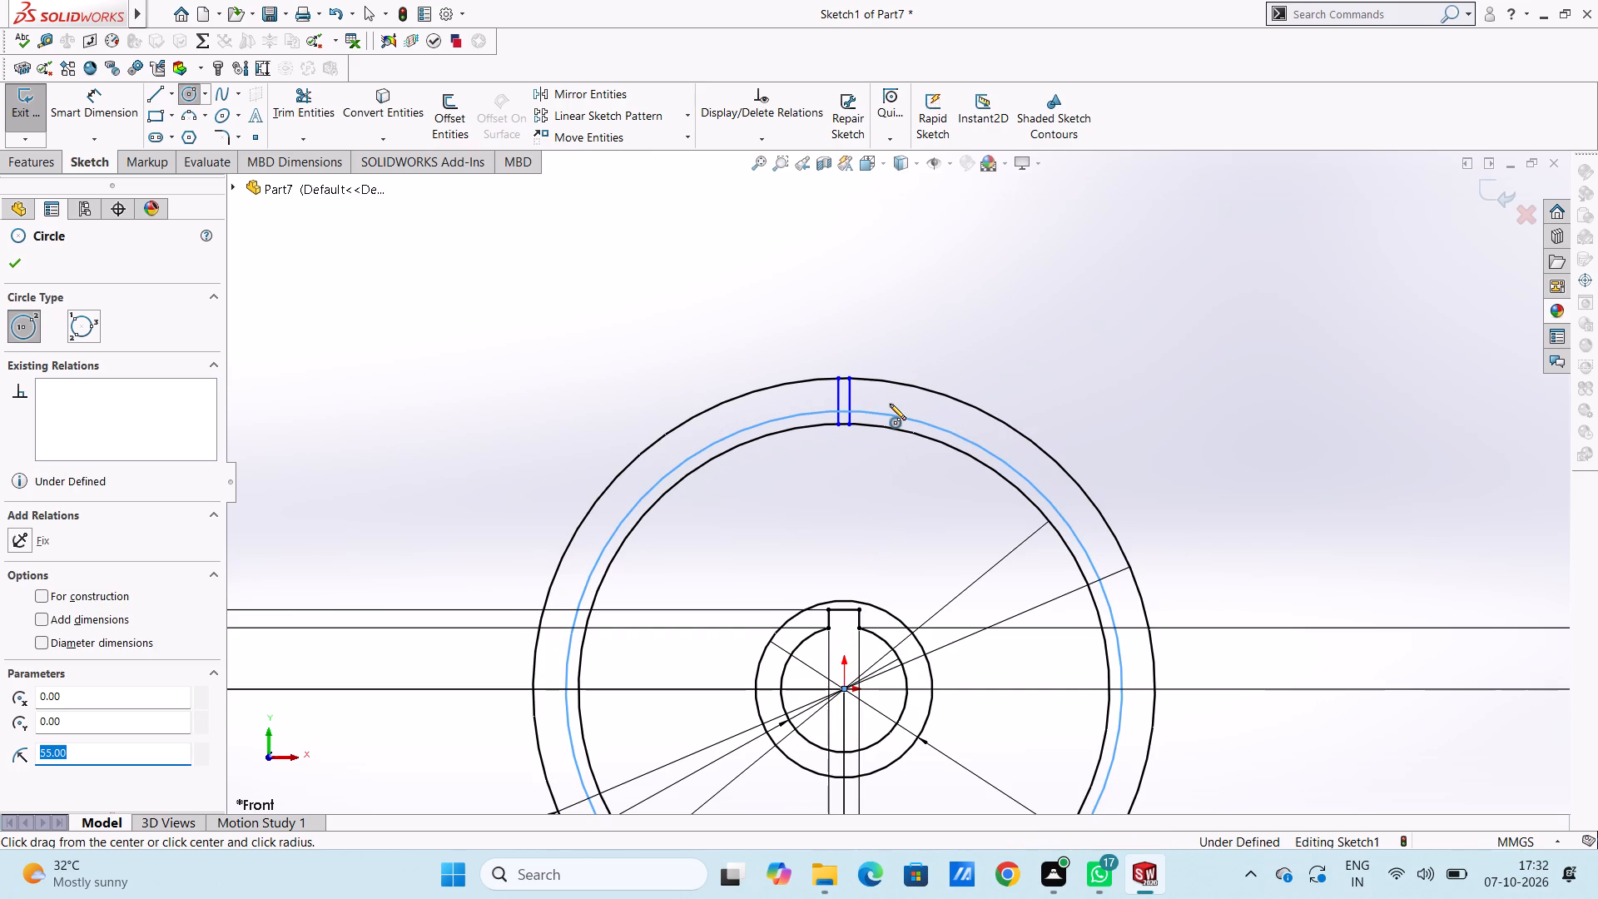
left_click(23, 263)
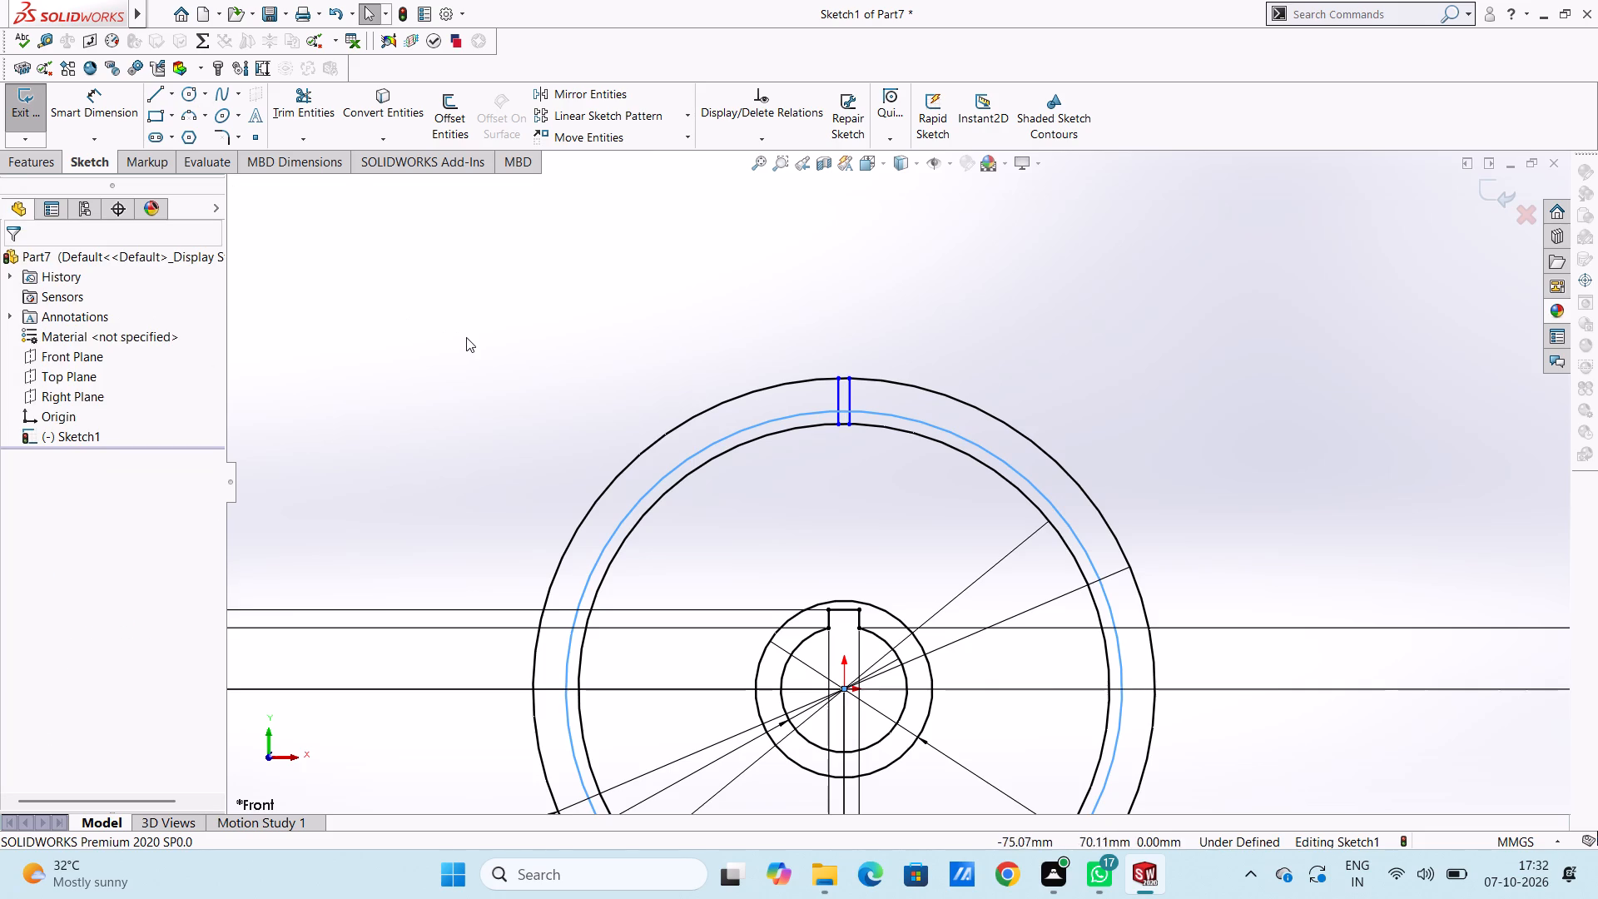
Dimension the diameter of the new circle between the 105 mm and 123 mm circles as 115 mm.
scroll(466, 337, "down", 1)
scroll(466, 337, "up", 4)
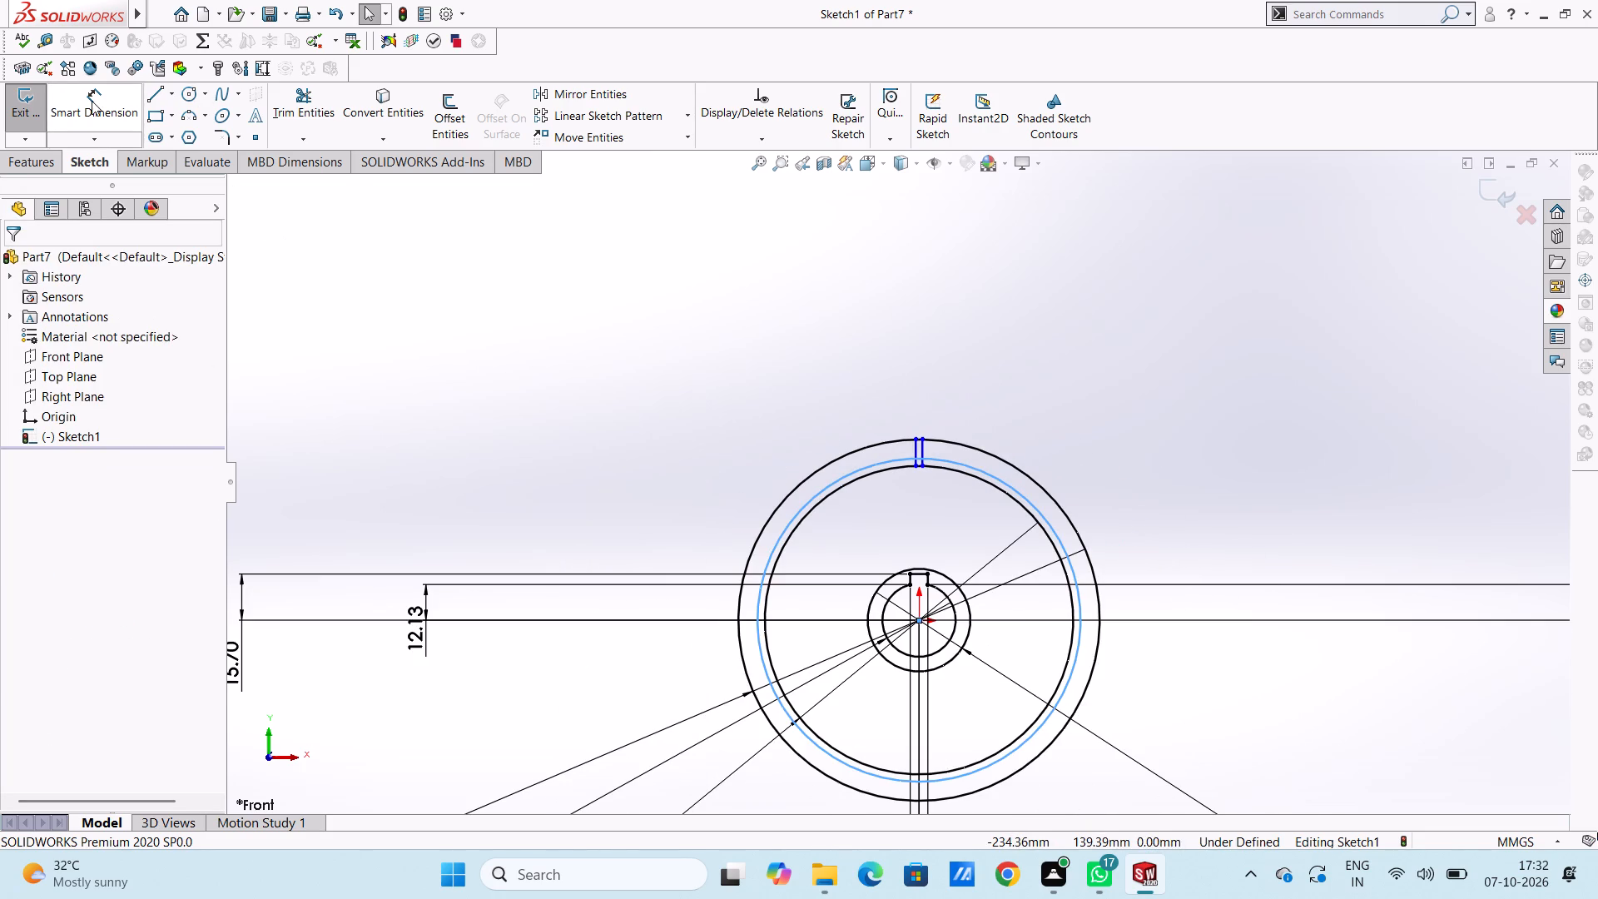
left_click(93, 102)
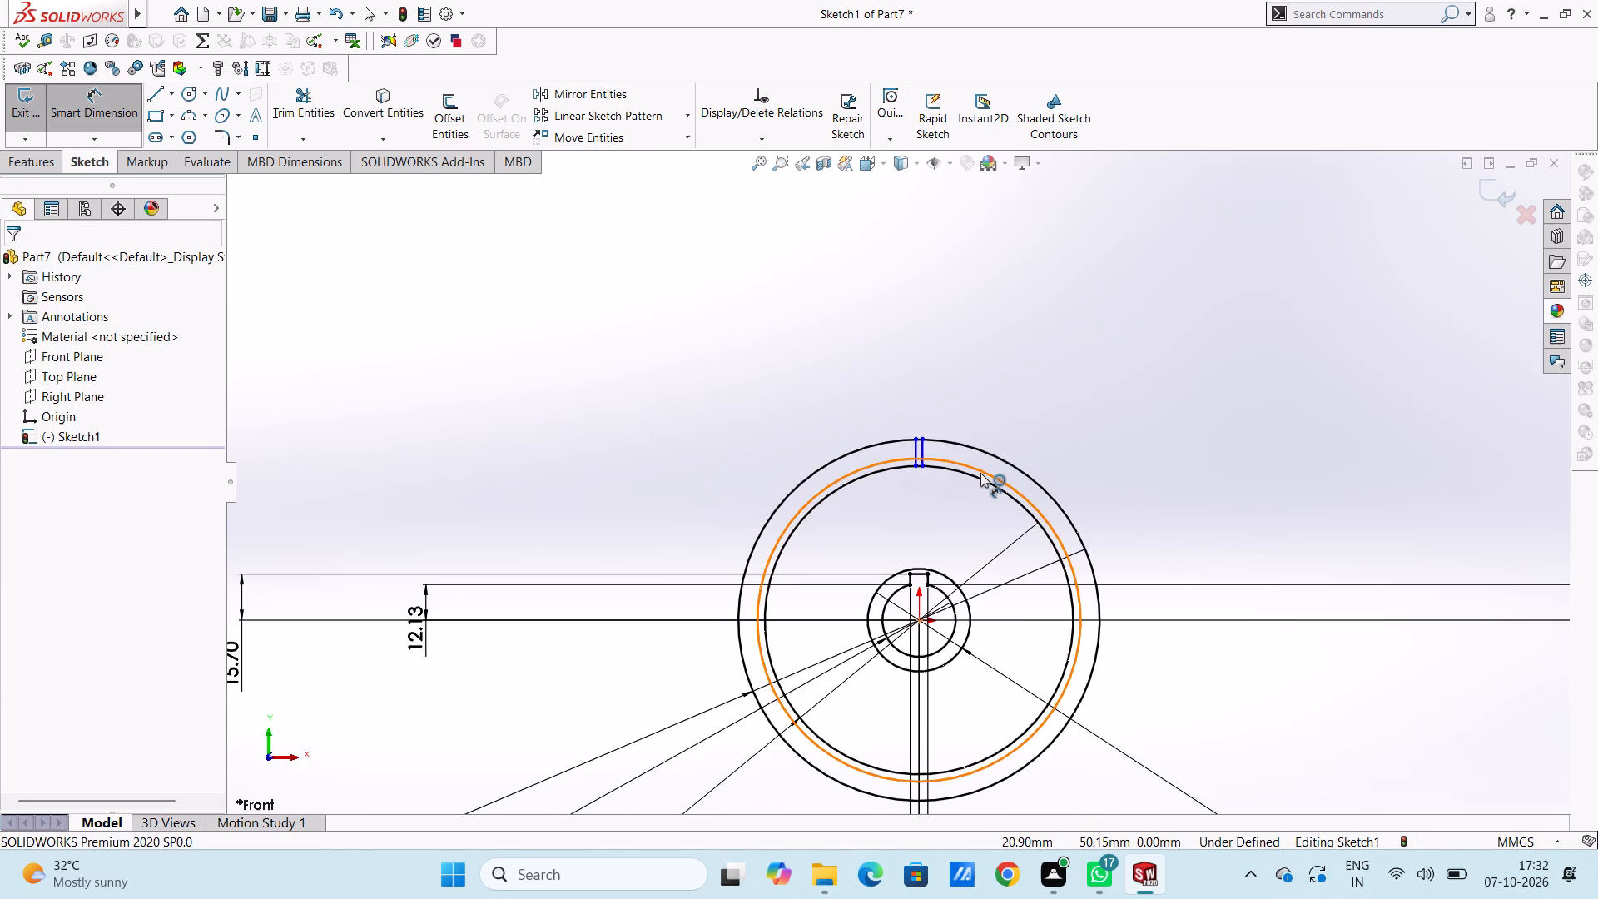
scroll(981, 473, "down", 1)
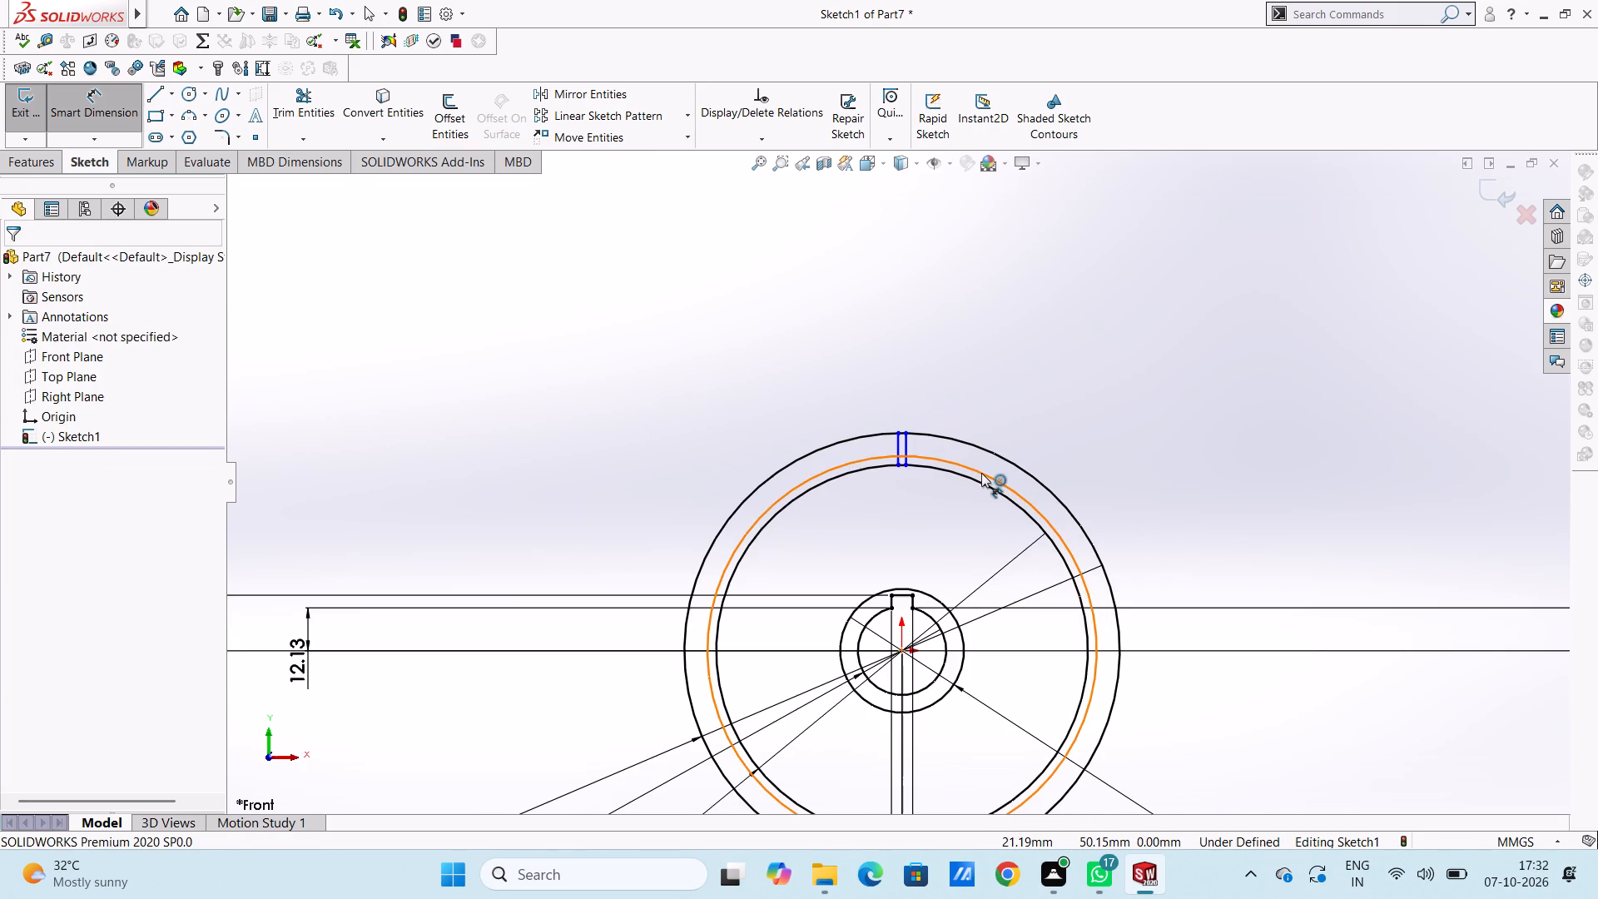
left_click(981, 469)
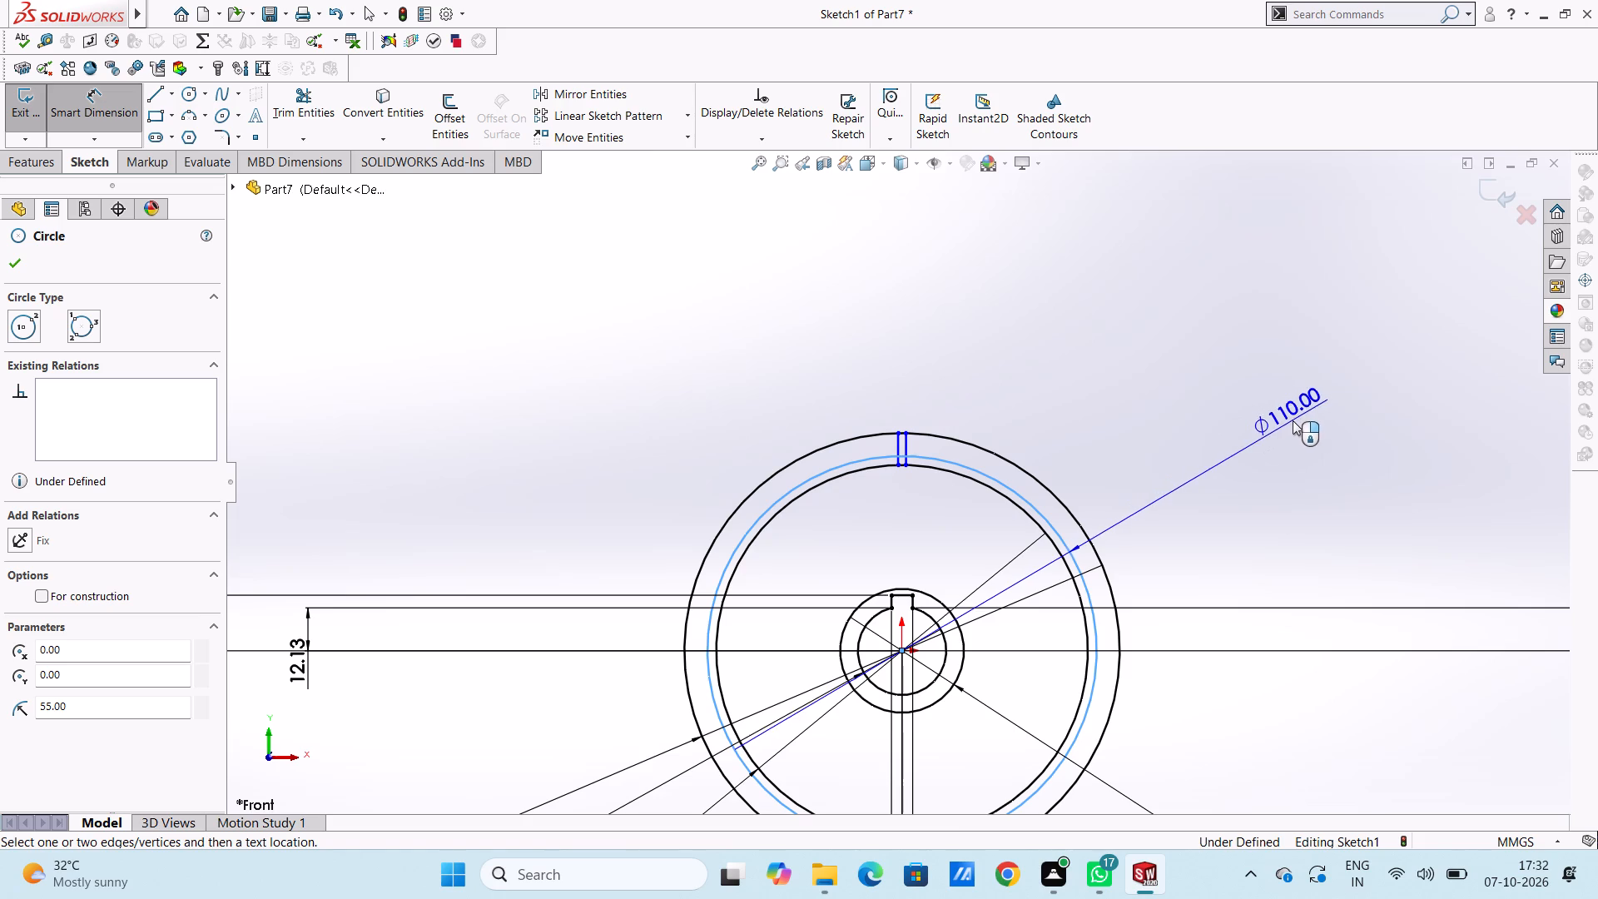
left_click(1327, 410)
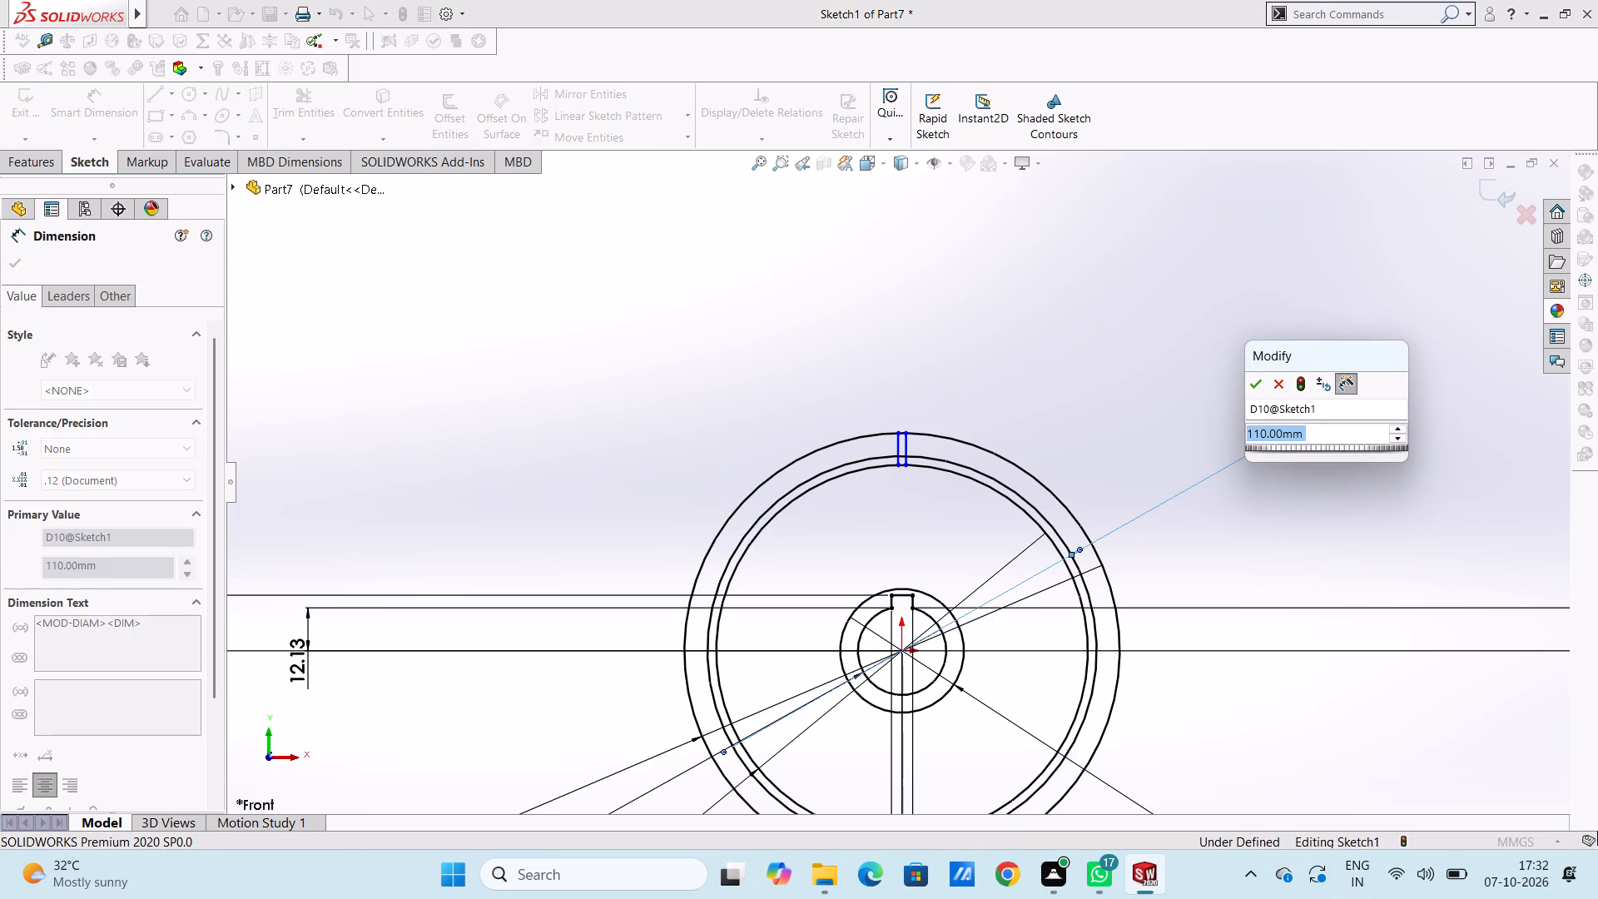
type("115")
key("Return")
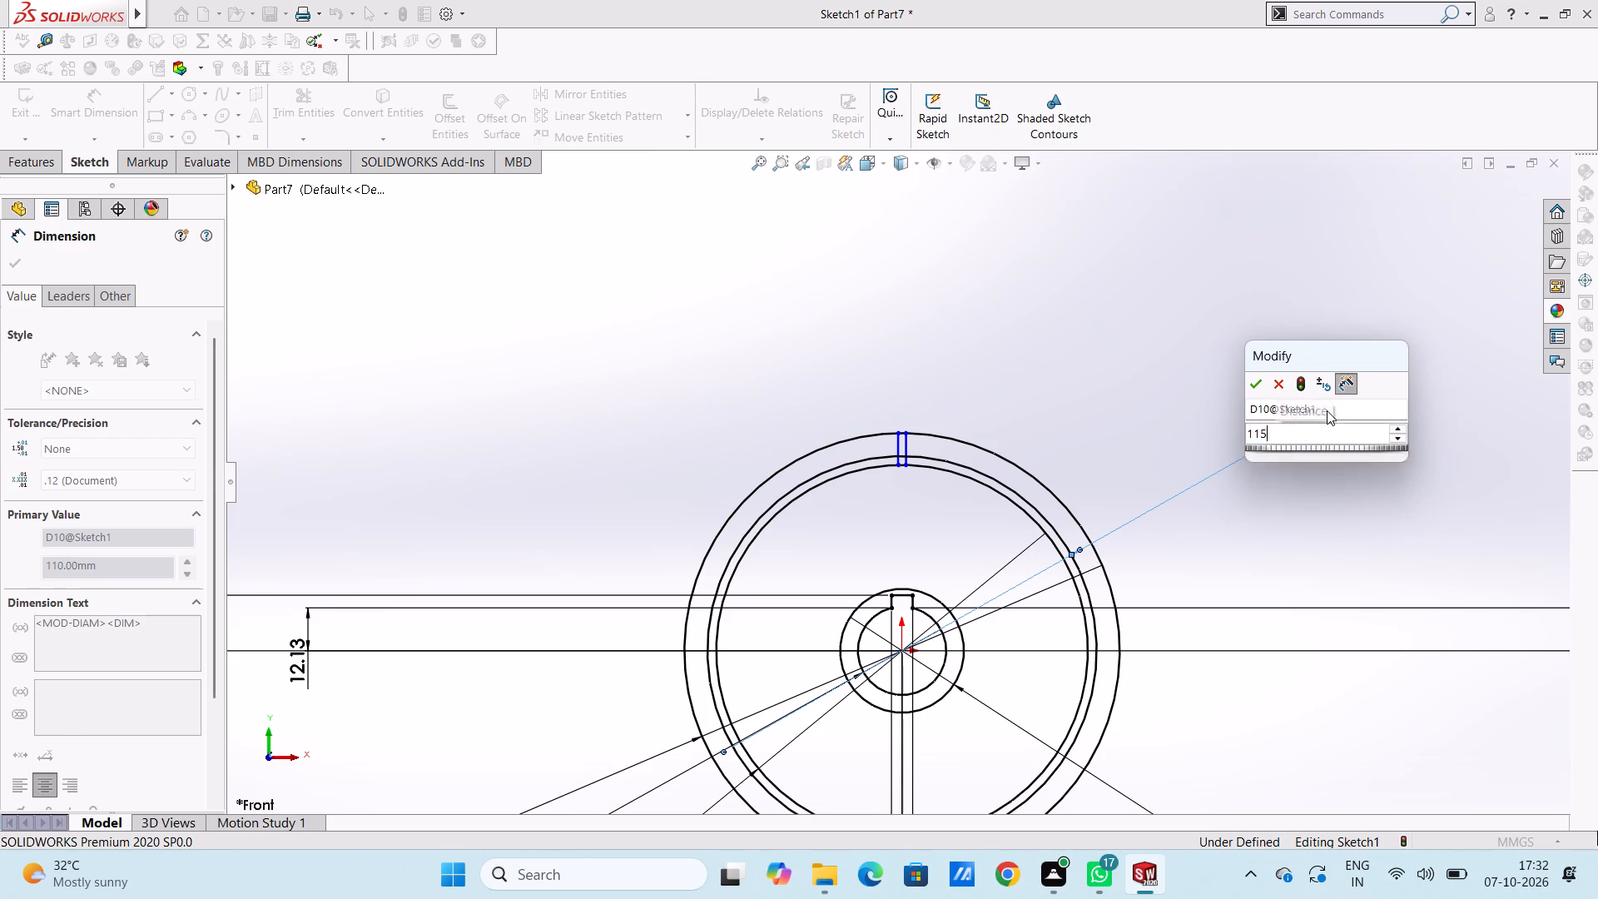
left_click(1020, 403)
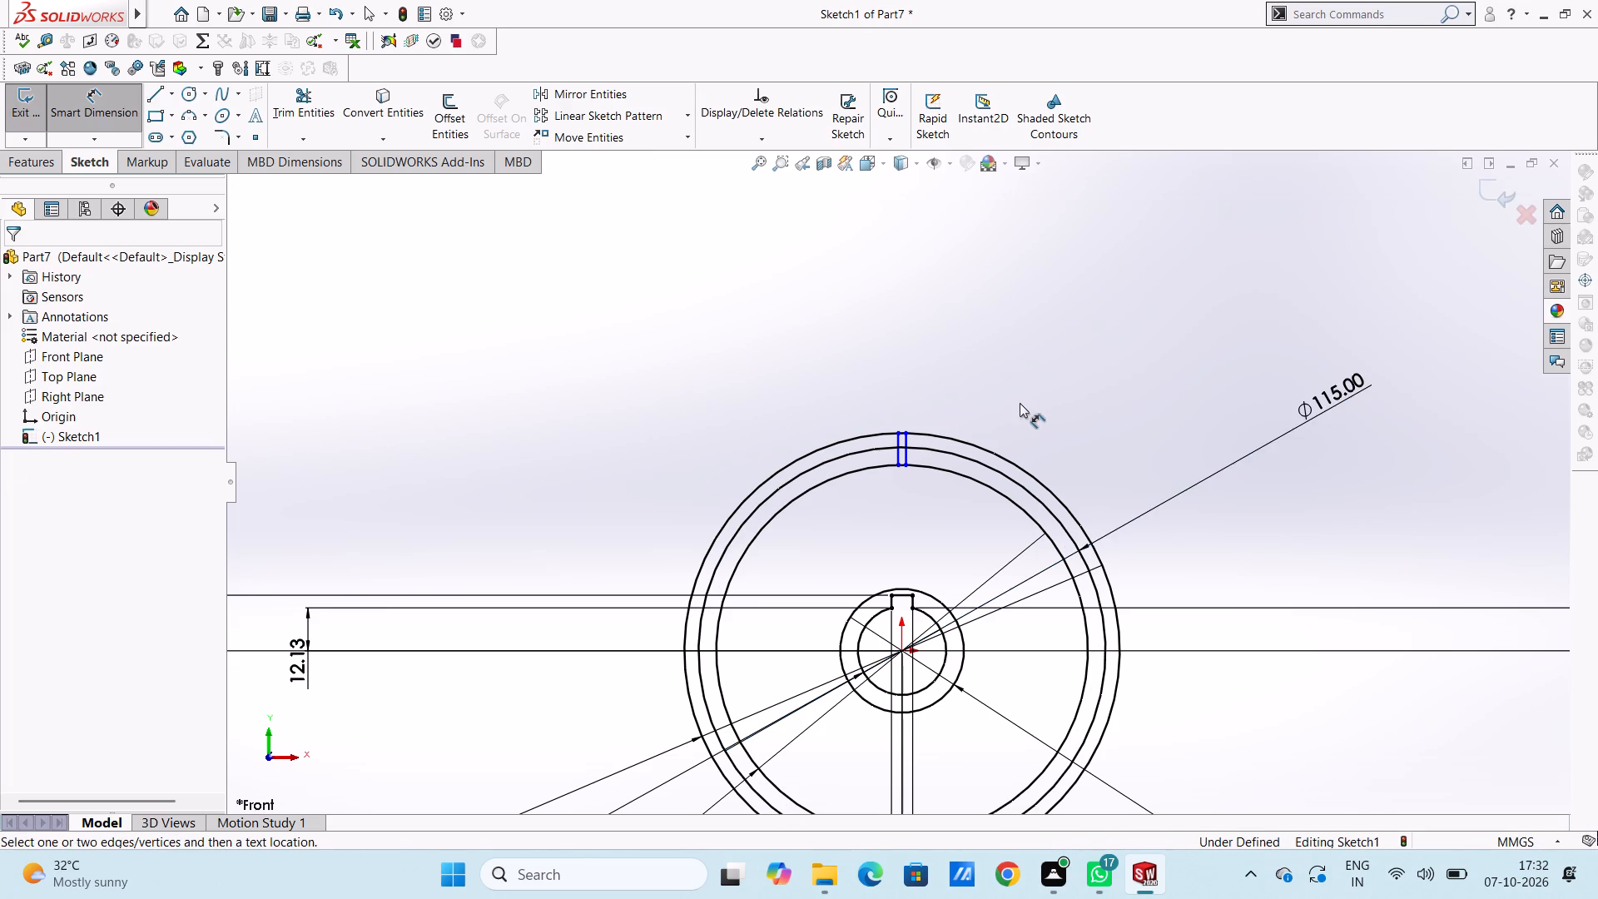
Set the diameter of the circle between the 105 mm and 123 mm circles to 110 mm.
double_click(1331, 404)
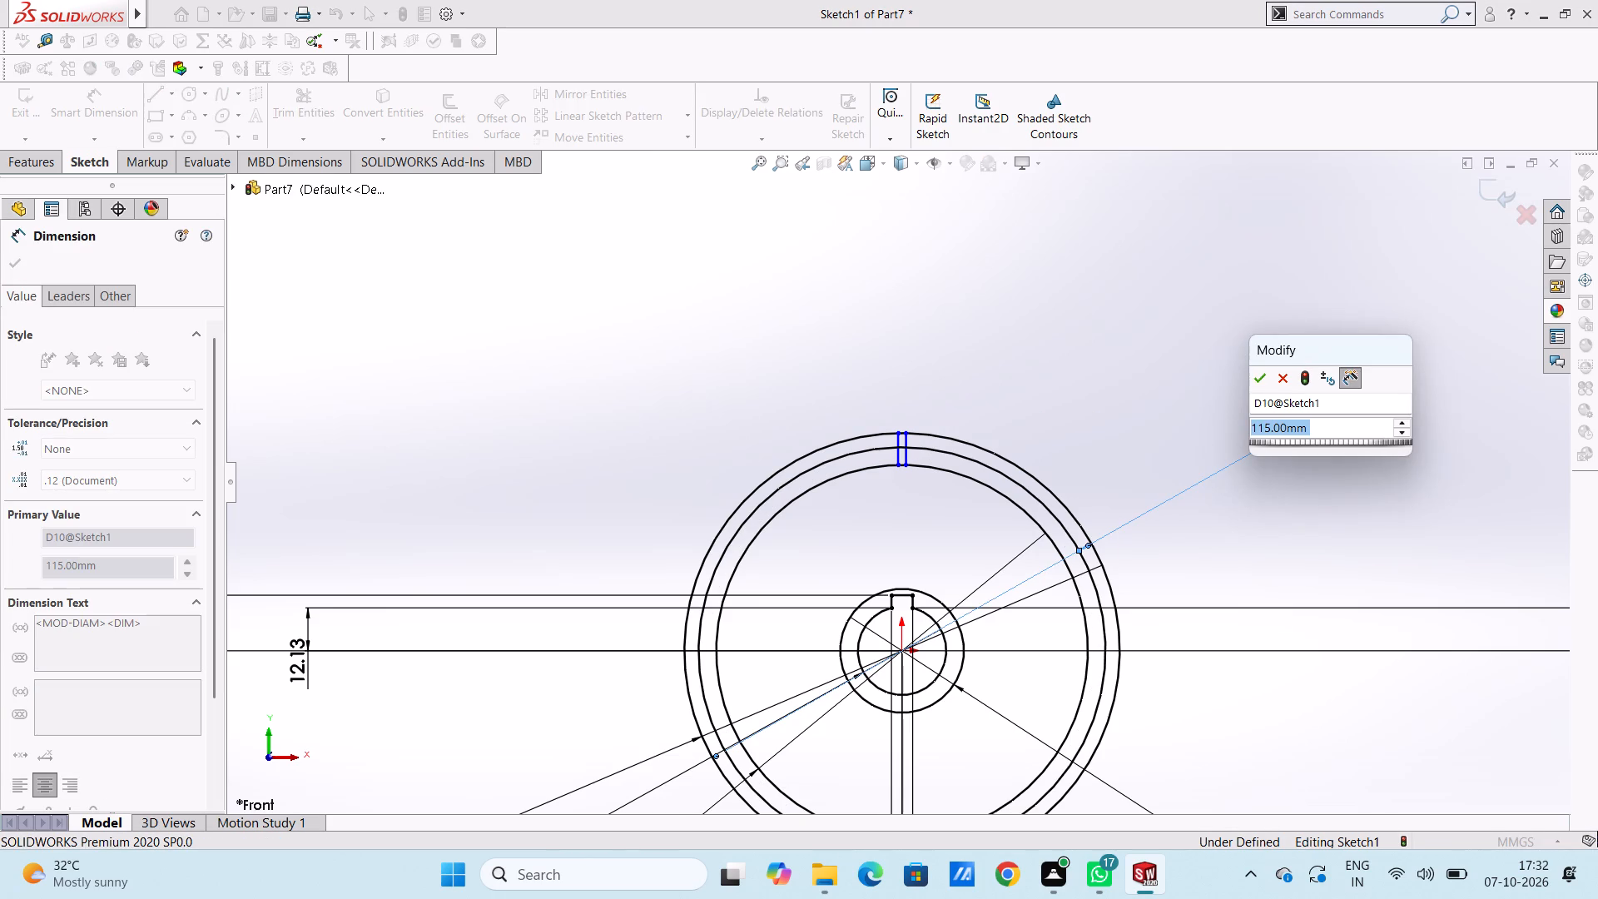
type("110")
key("Return")
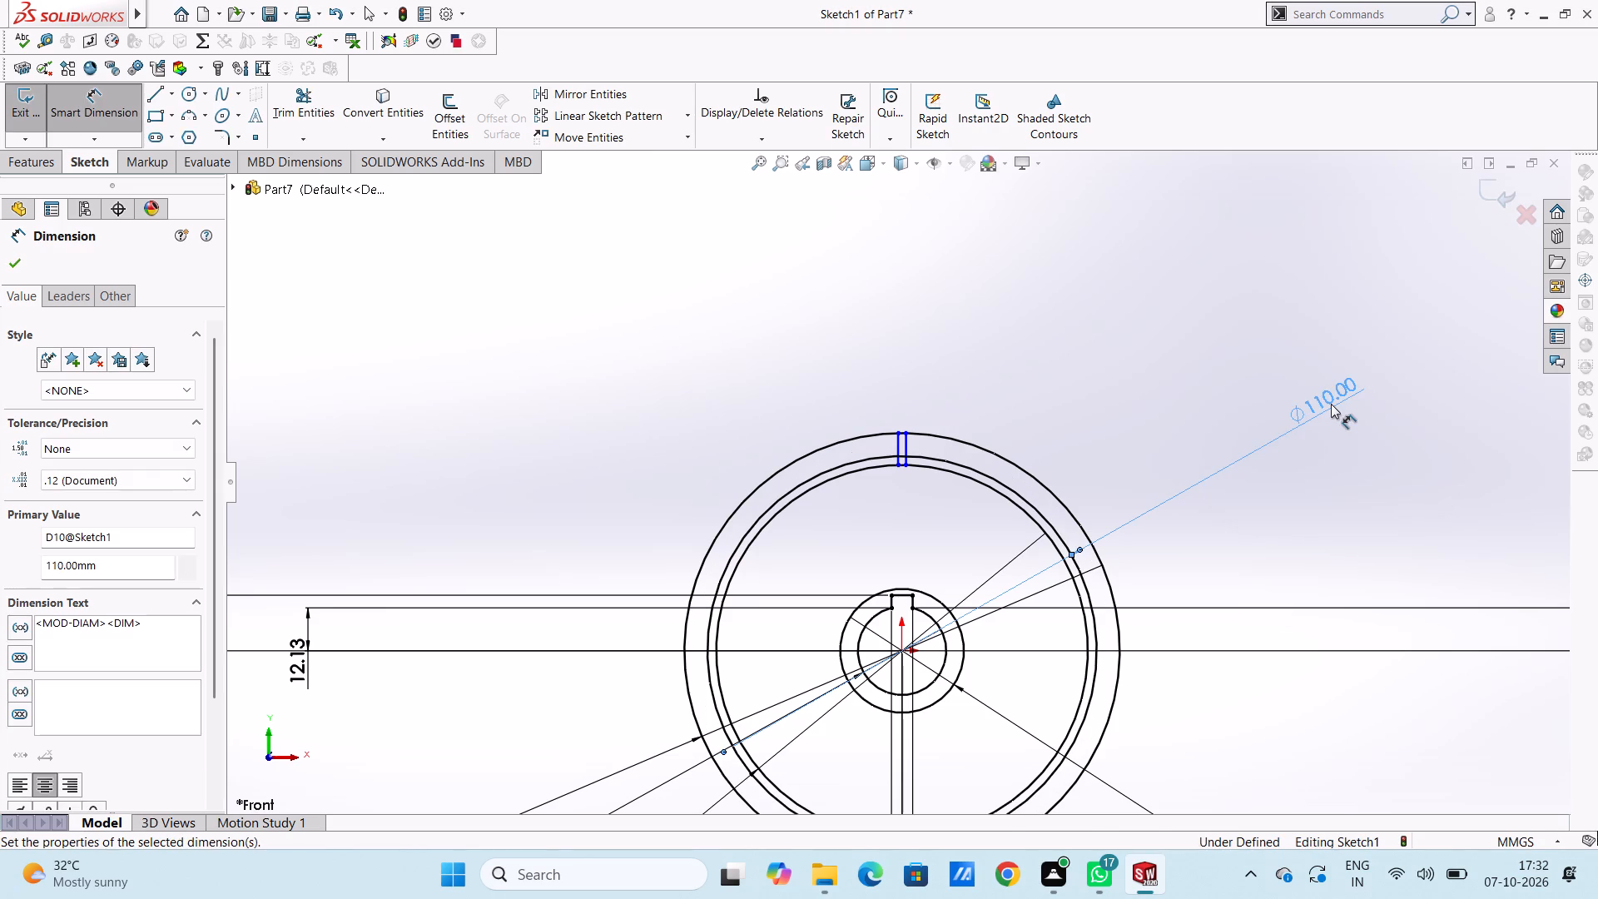
left_click(985, 386)
Trim away the portions of both short vertical lines between the 105 mm and 110 mm circles.
scroll(915, 473, "down", 4)
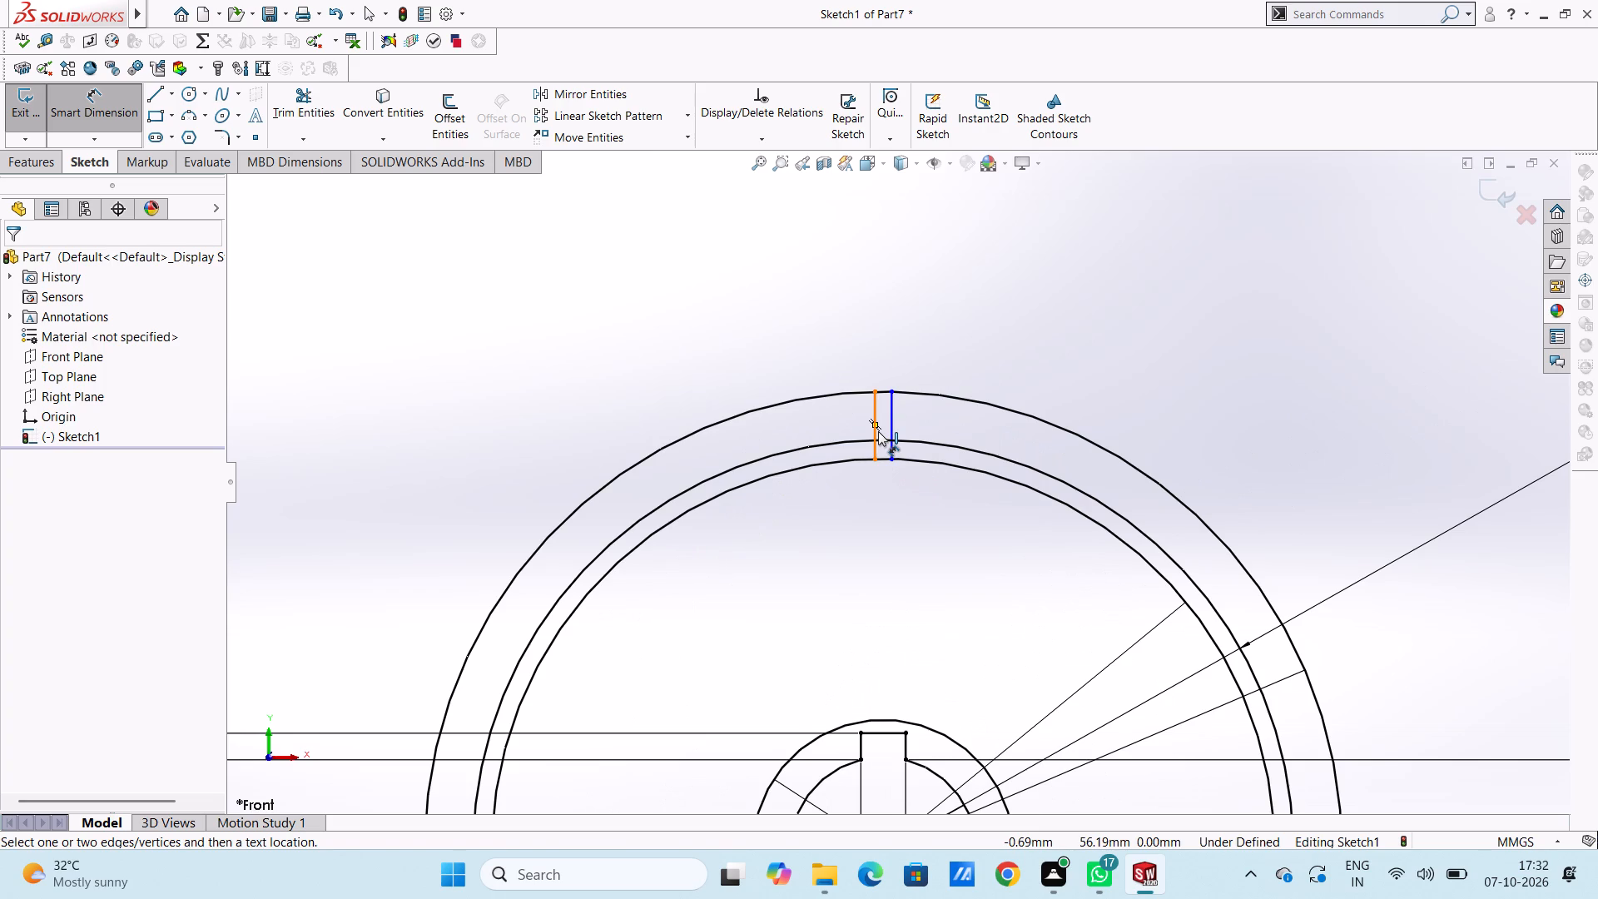
scroll(878, 431, "down", 4)
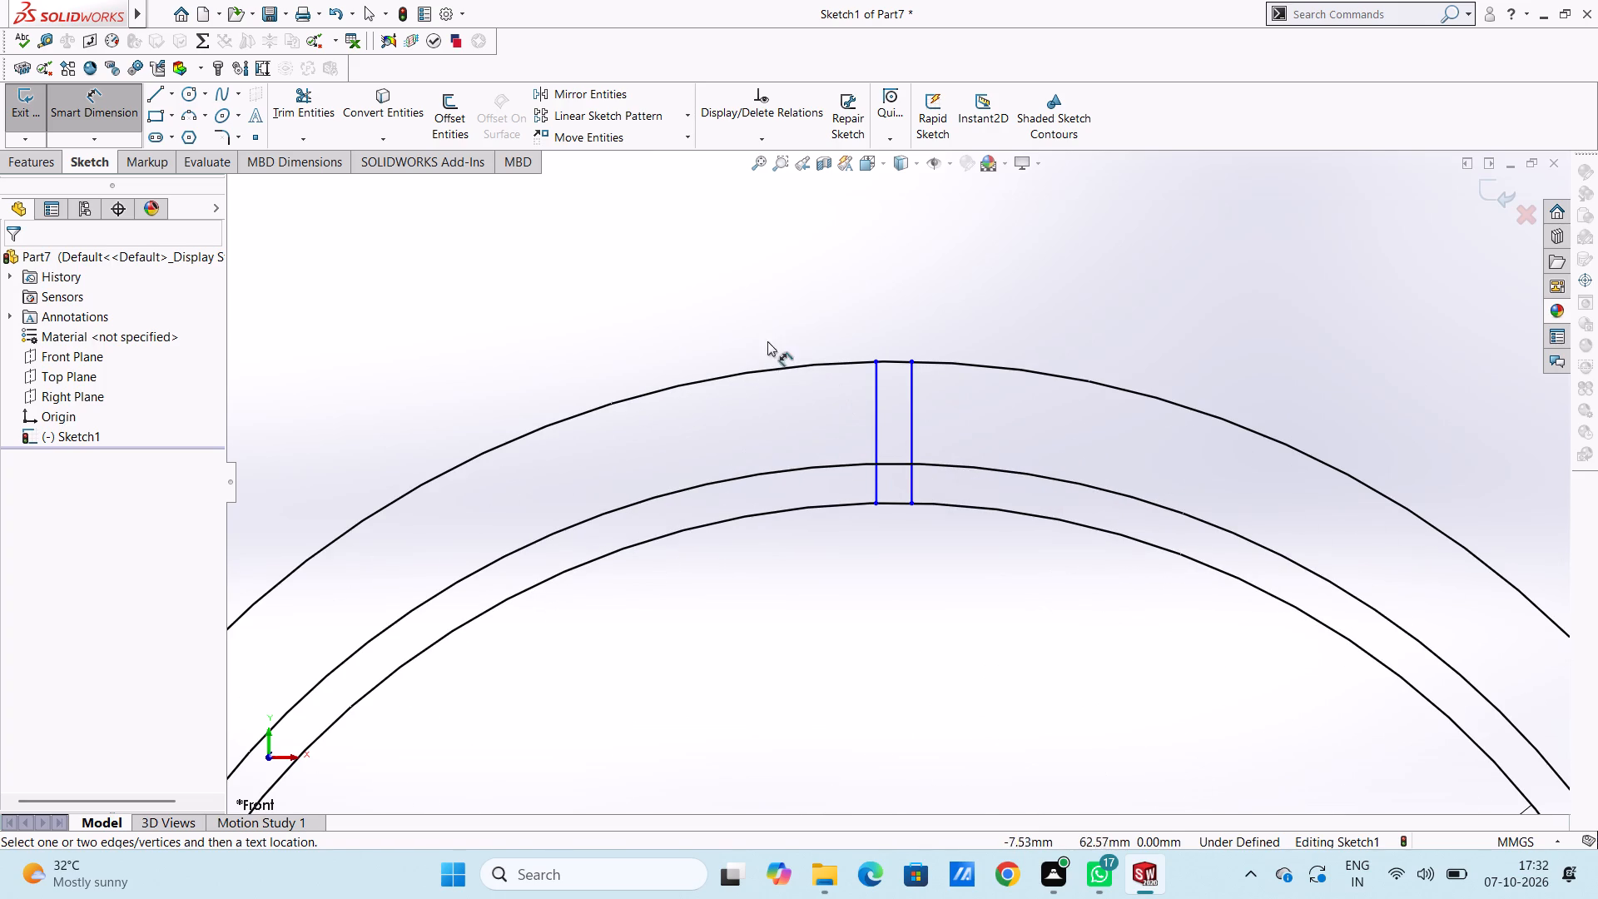
left_click(316, 102)
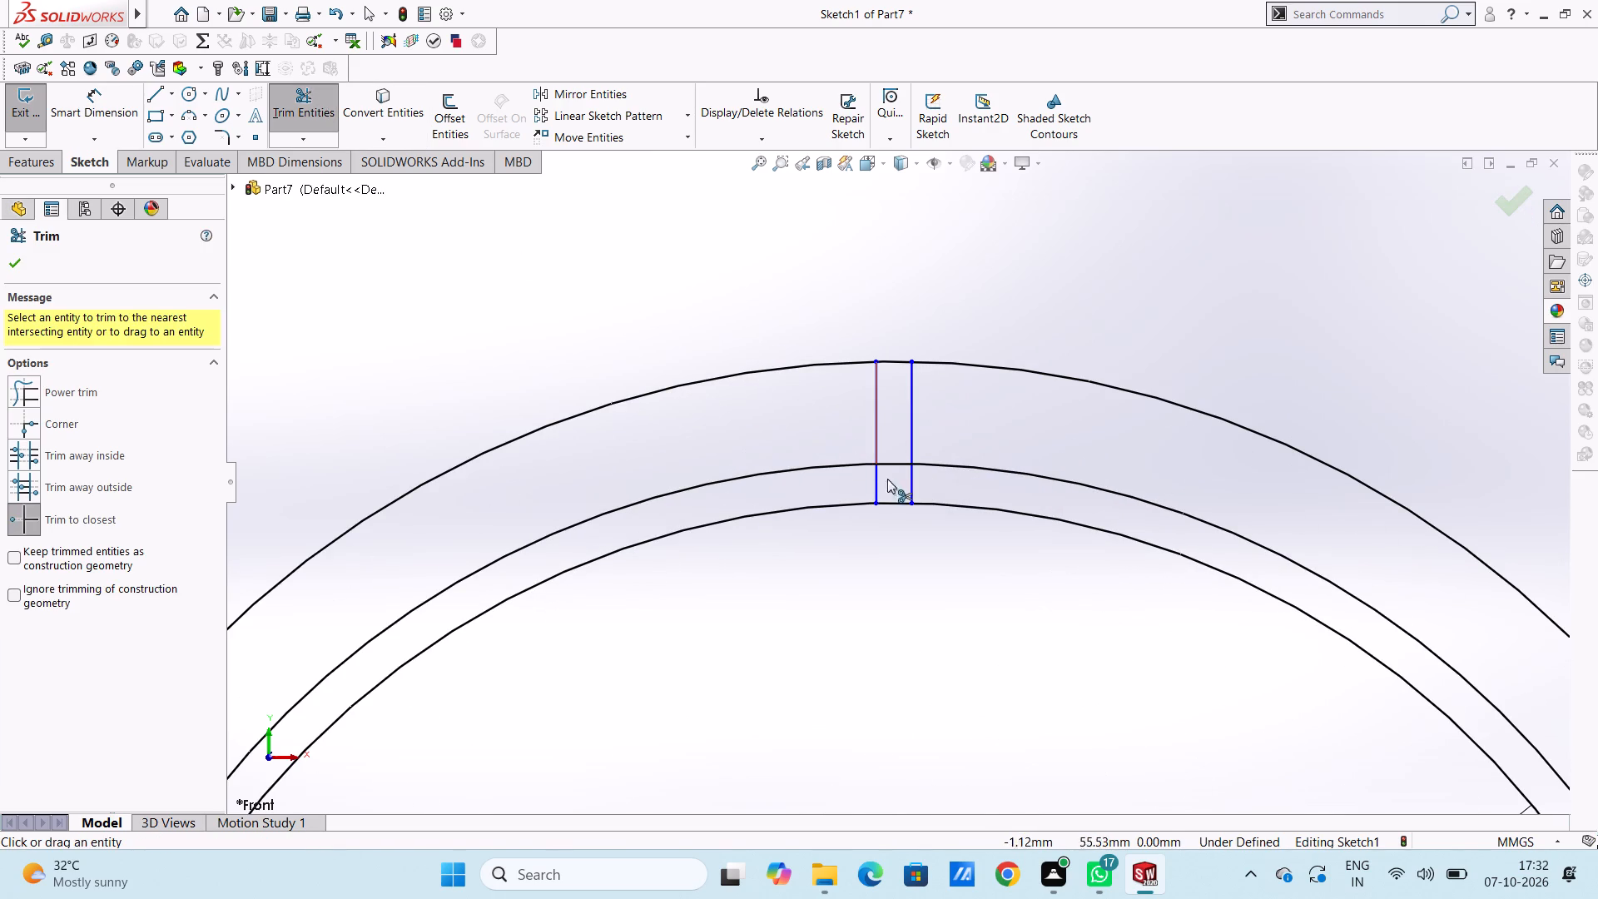
left_click(872, 486)
left_click(912, 483)
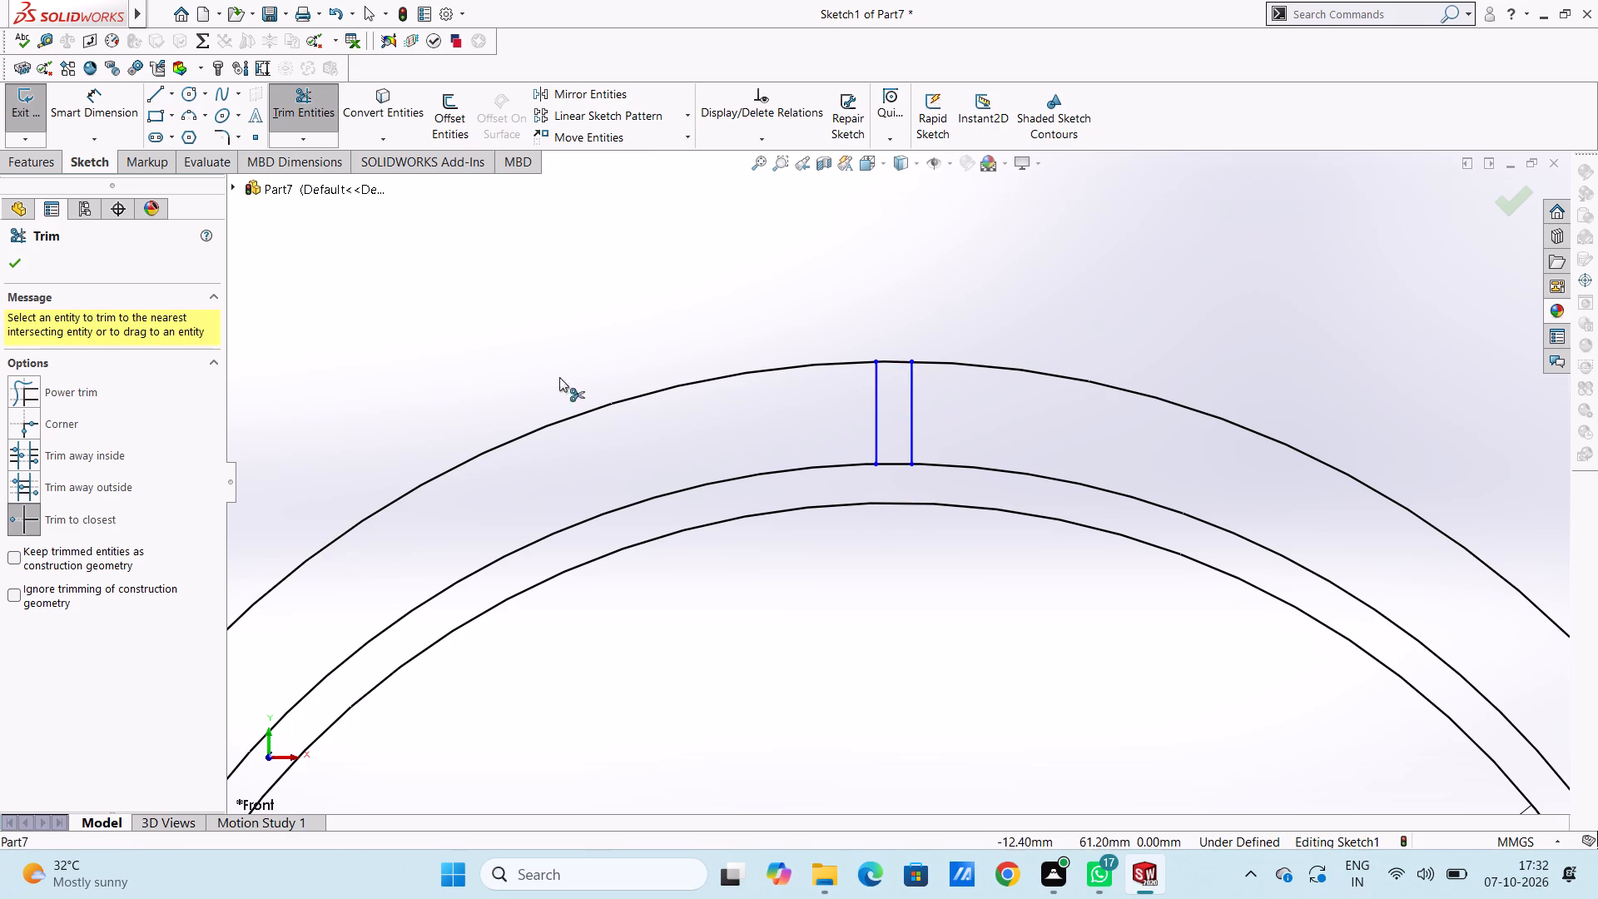
left_click(22, 268)
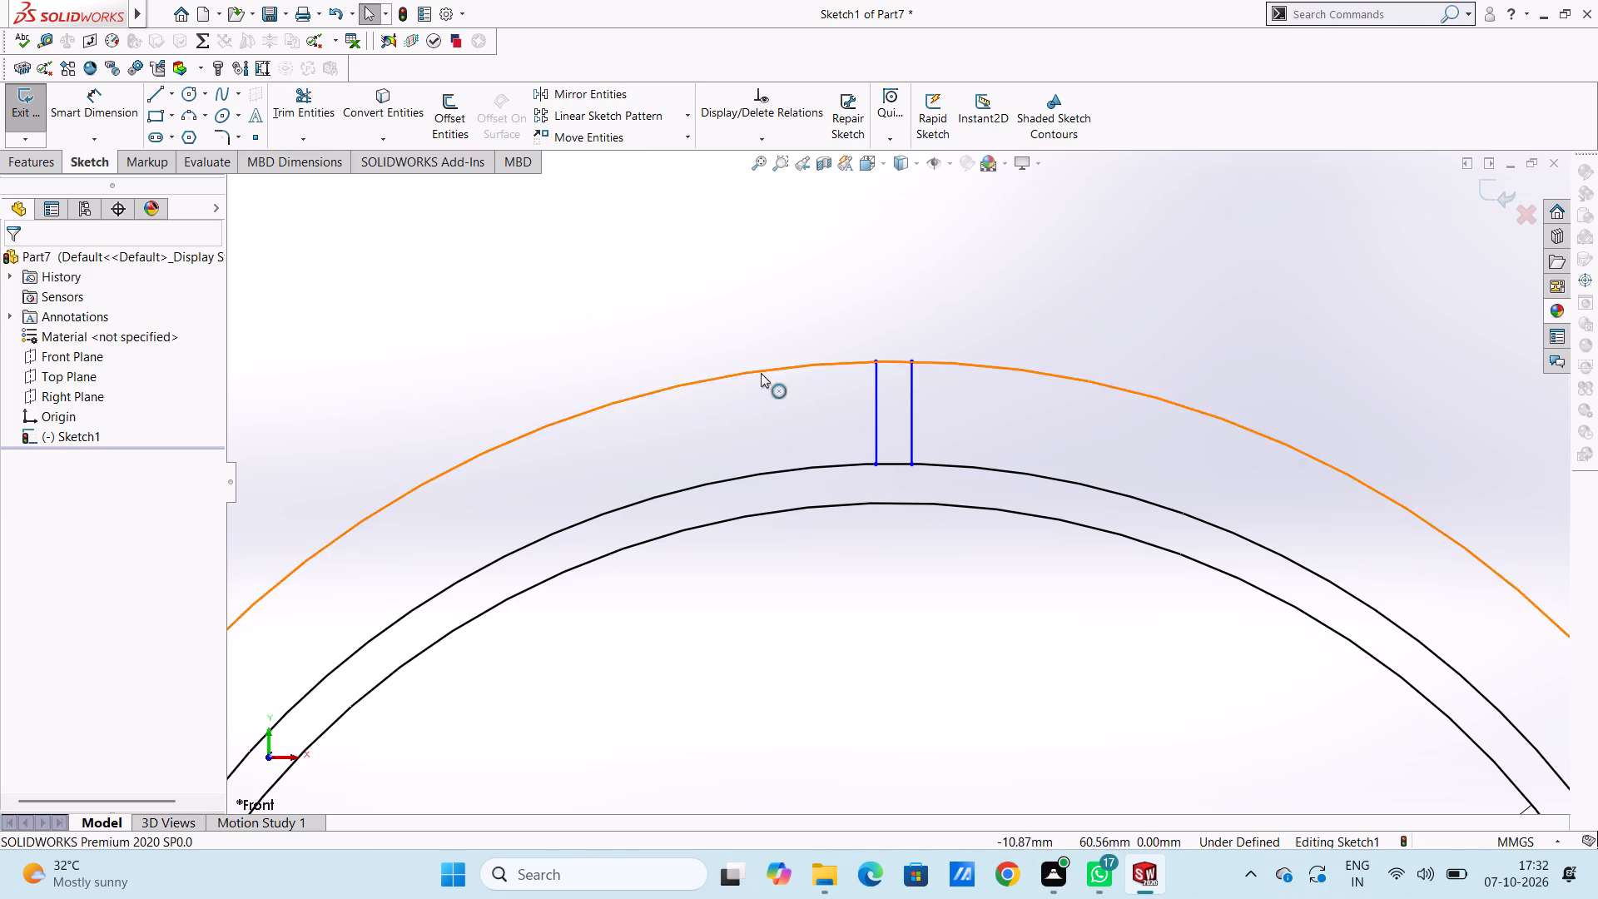
Dimension the length of the right-hand short vertical line between the 110 mm and 123 mm circles.
scroll(1010, 413, "up", 1)
scroll(1040, 476, "down", 1)
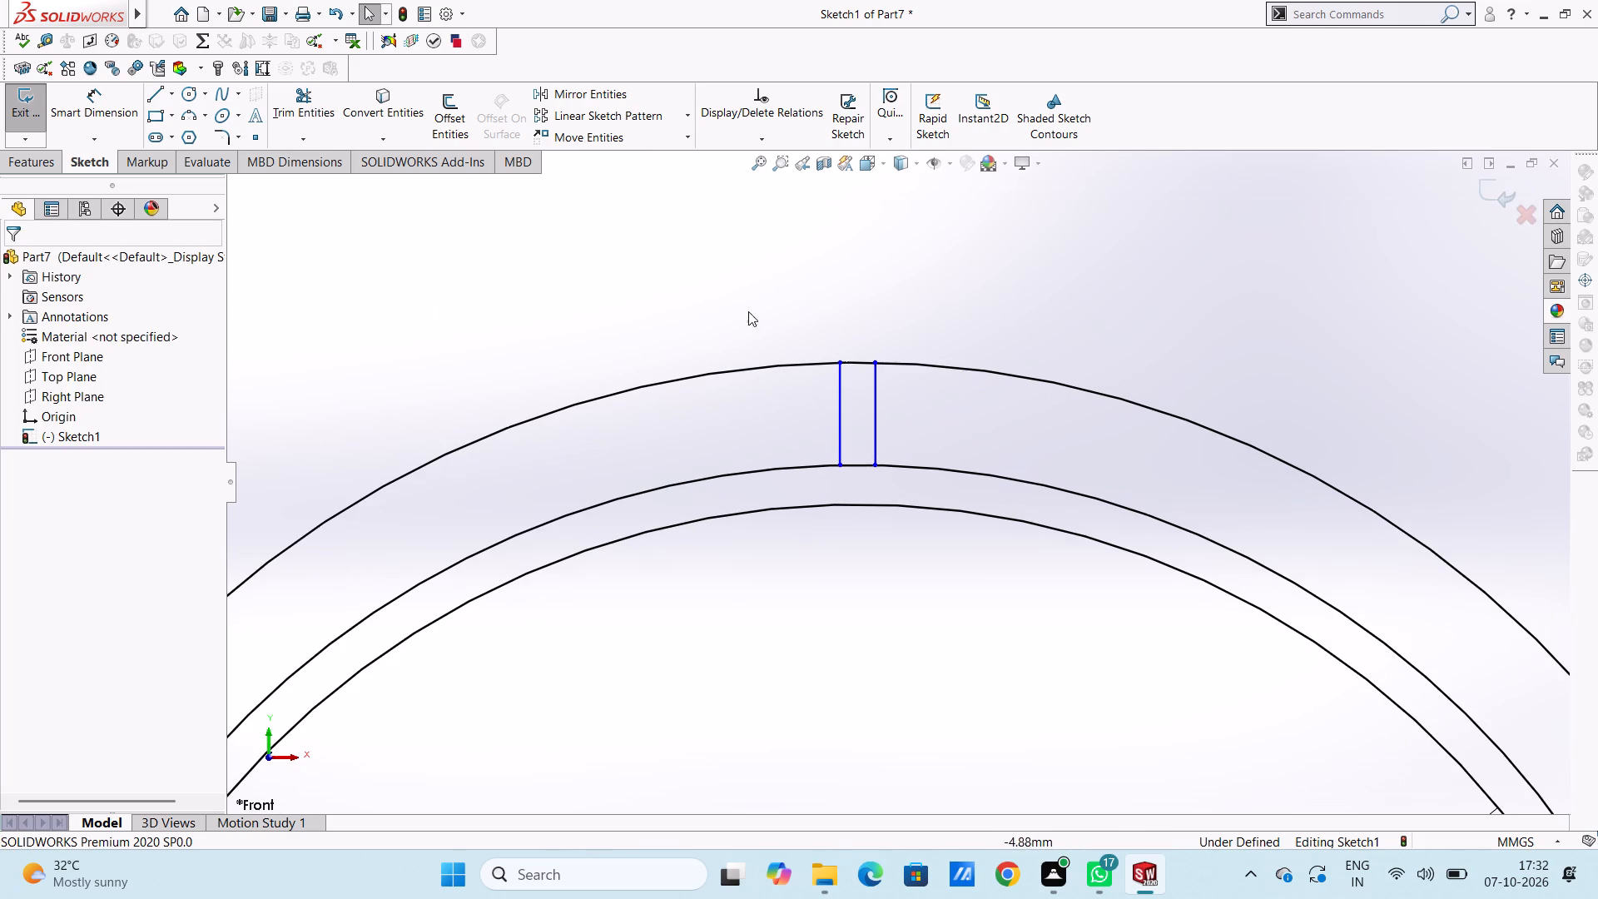
left_click(122, 121)
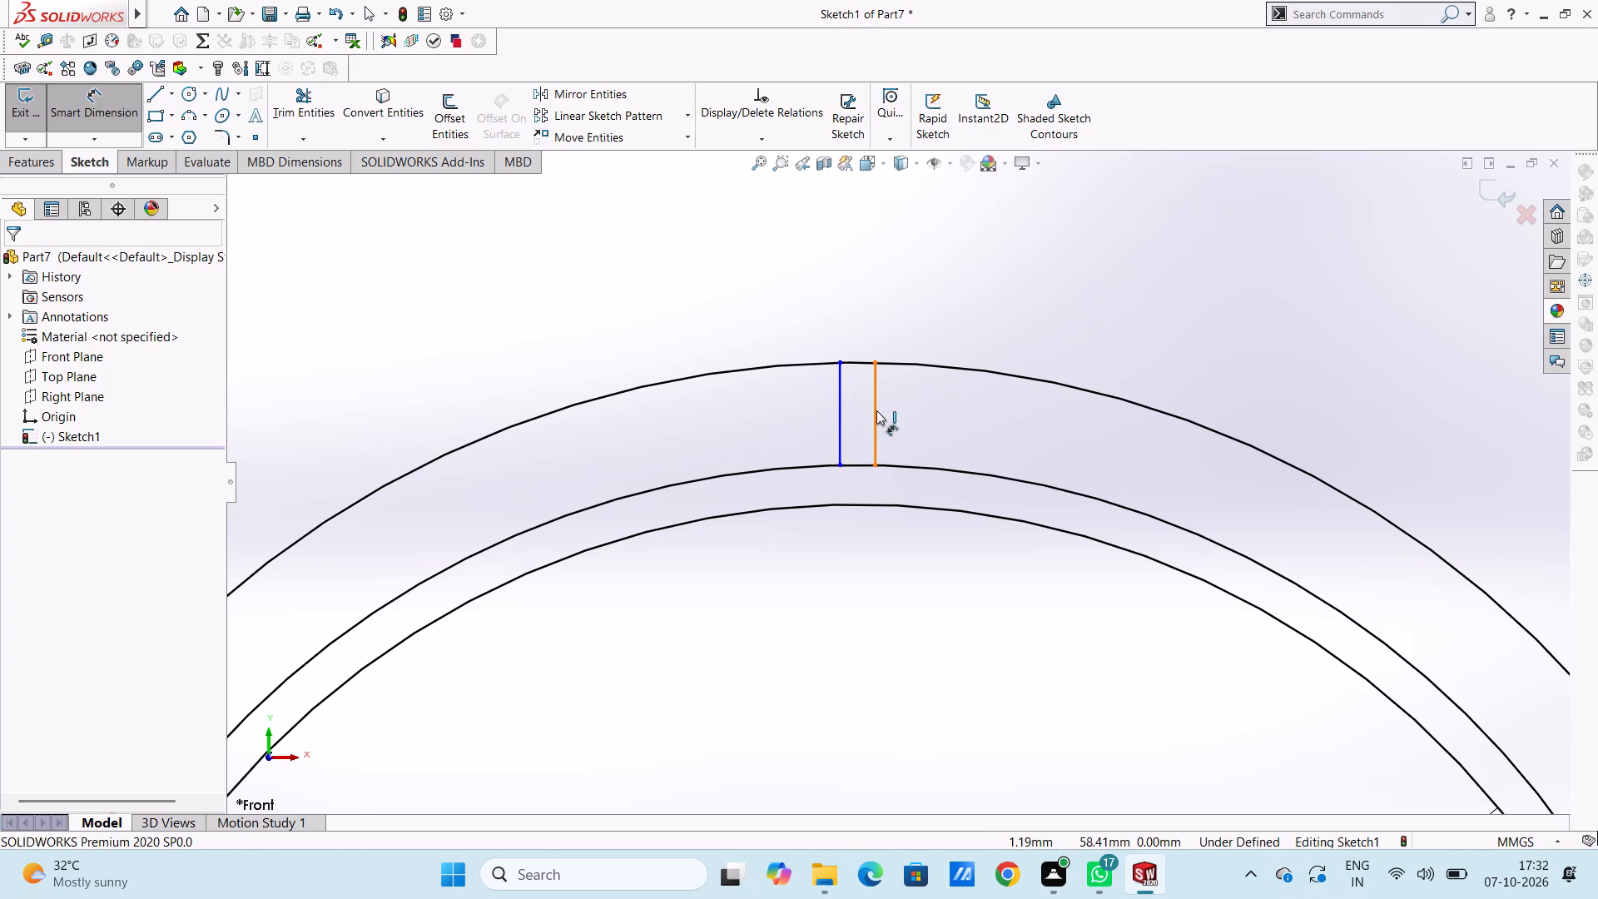
left_click(876, 410)
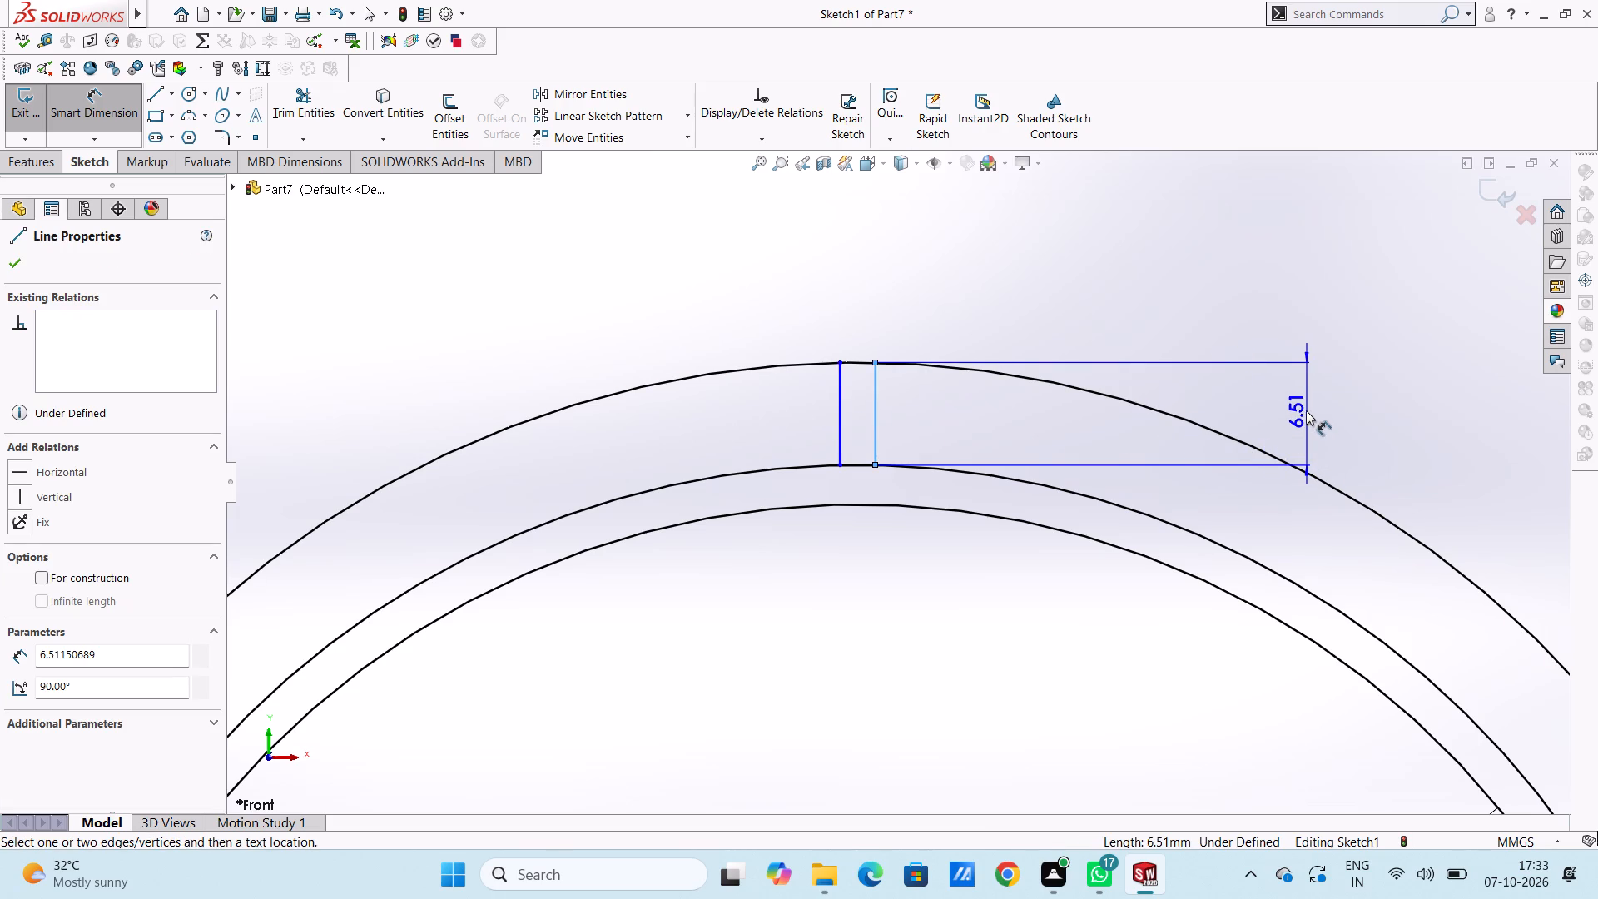
left_click(1352, 454)
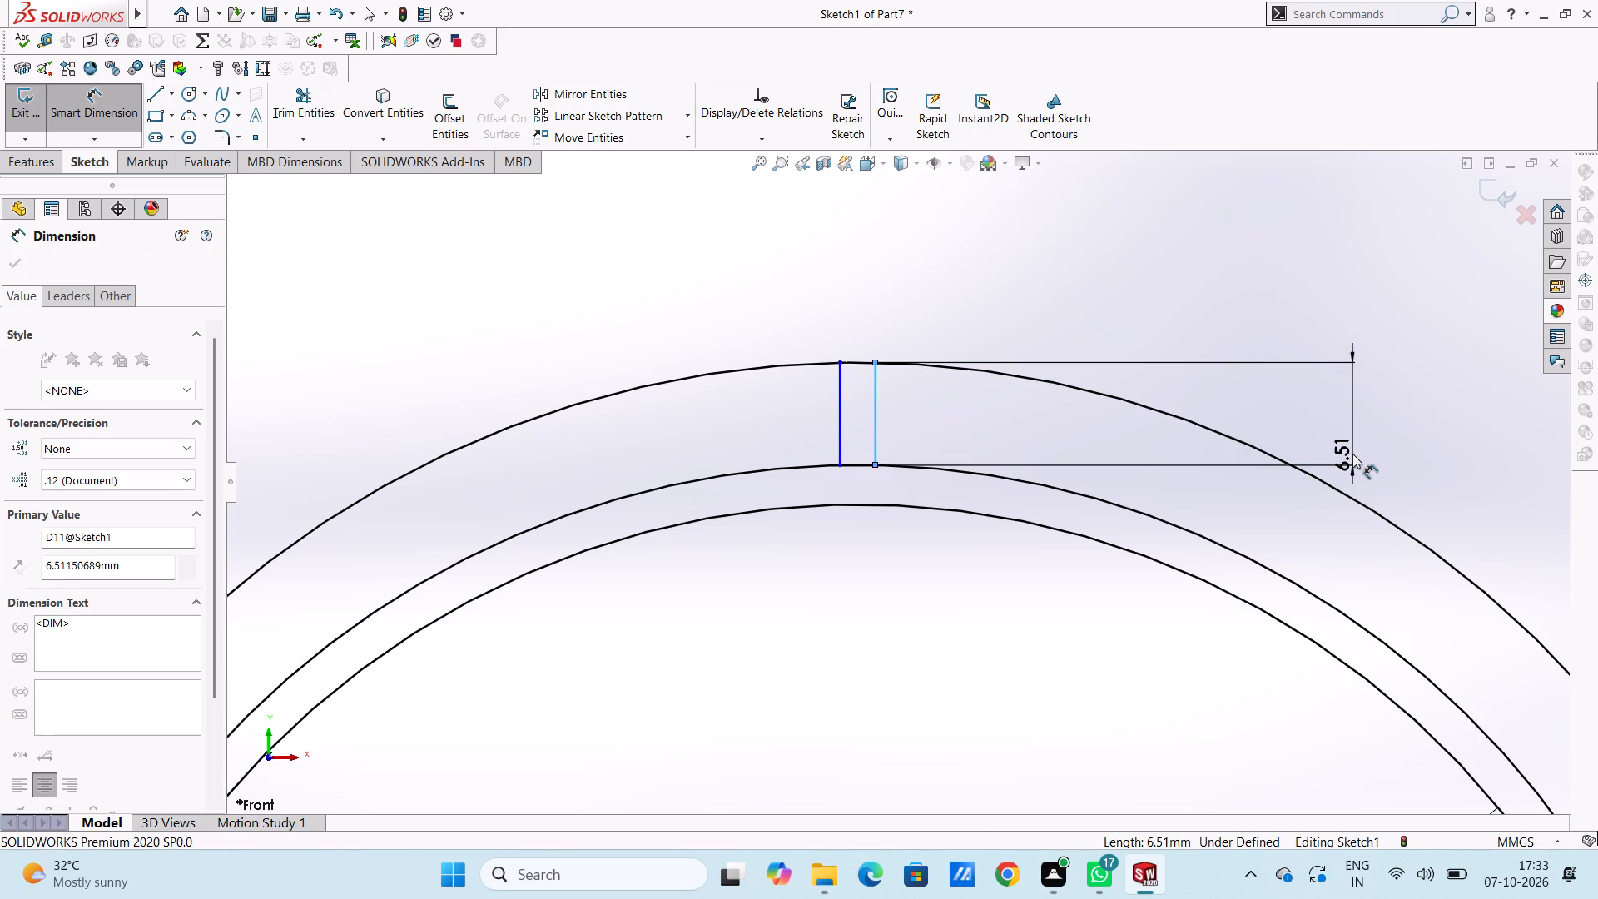
left_click_drag(1283, 429, 1275, 422)
left_click(1111, 240)
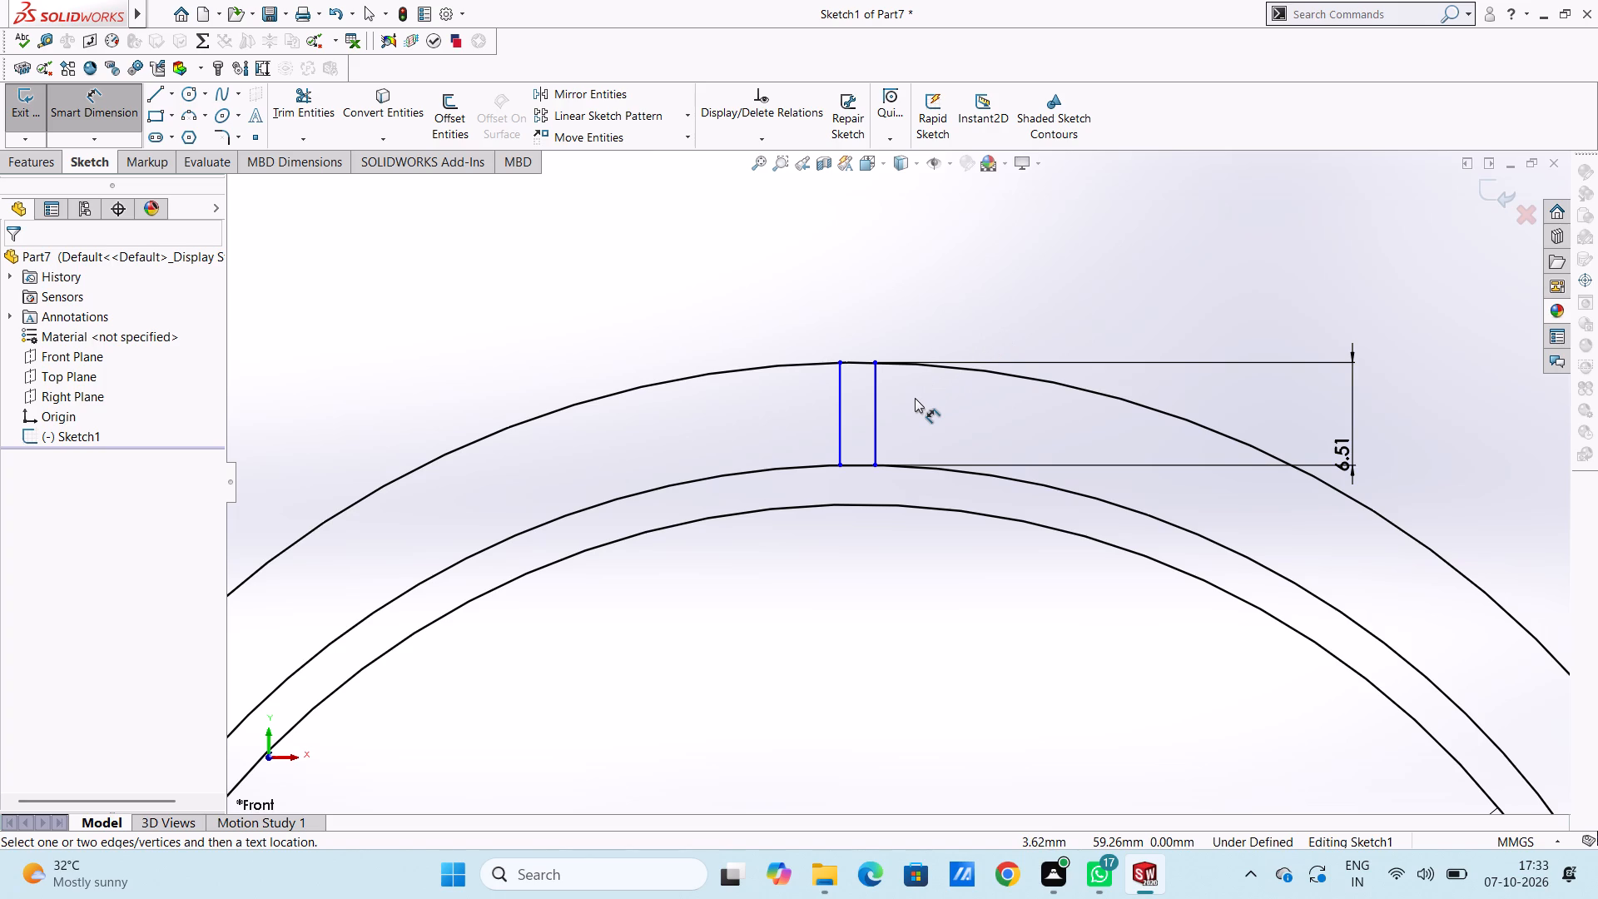
Dimension the horizontal distance between the lower endpoints of the two short vertical lines on the 110 mm circle.
left_click(839, 470)
left_click(839, 468)
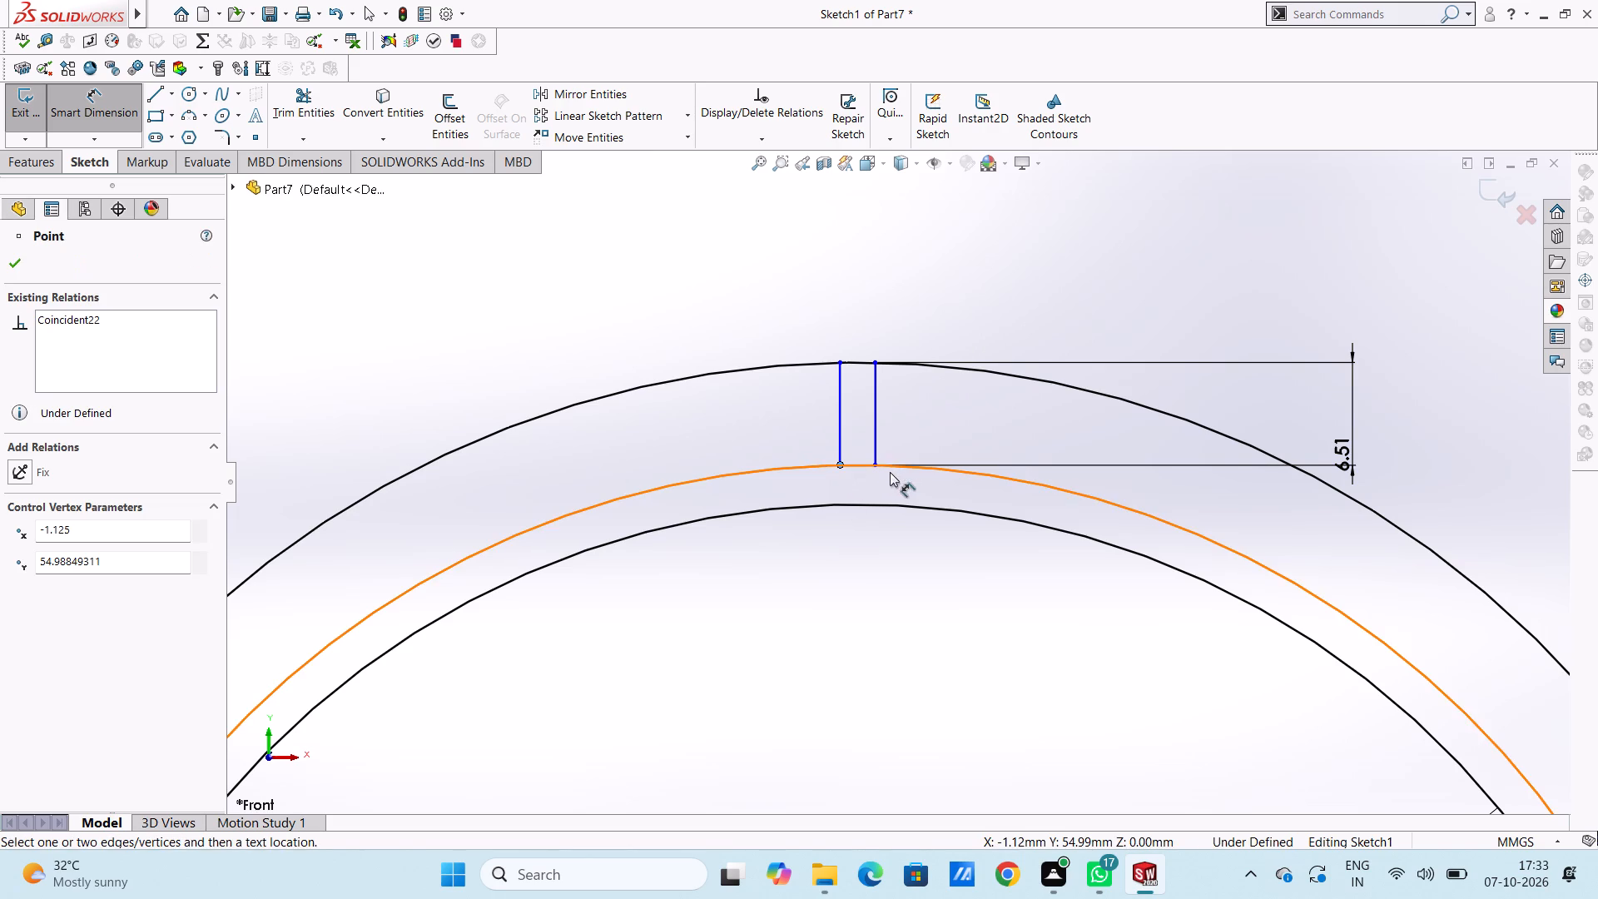
left_click(876, 466)
left_click(846, 698)
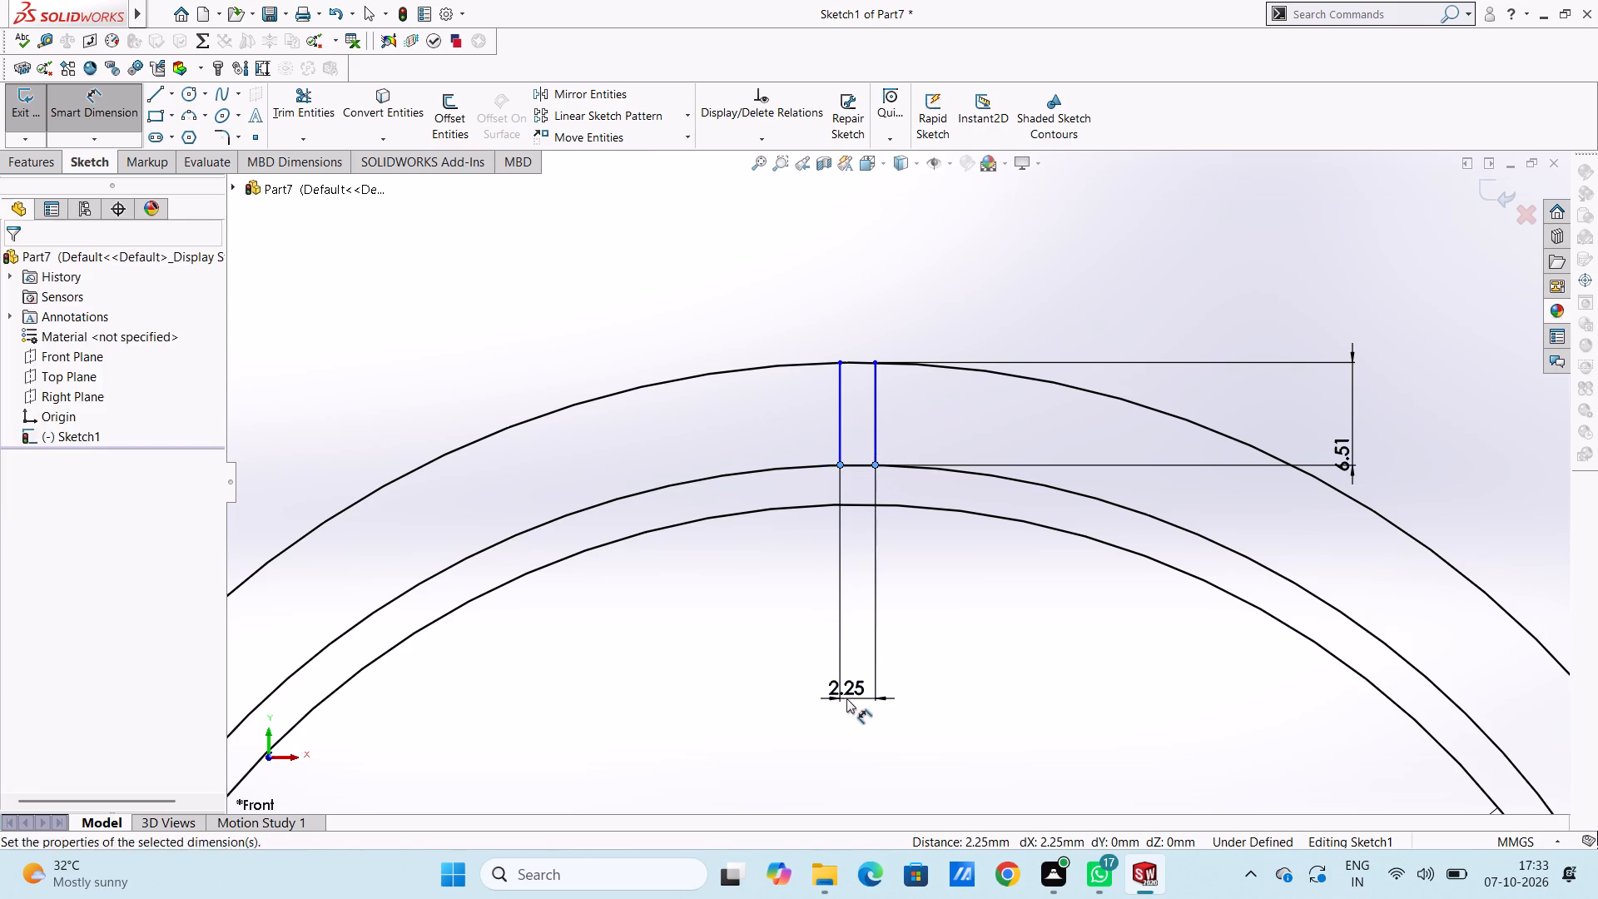
left_click(777, 682)
left_click(765, 660)
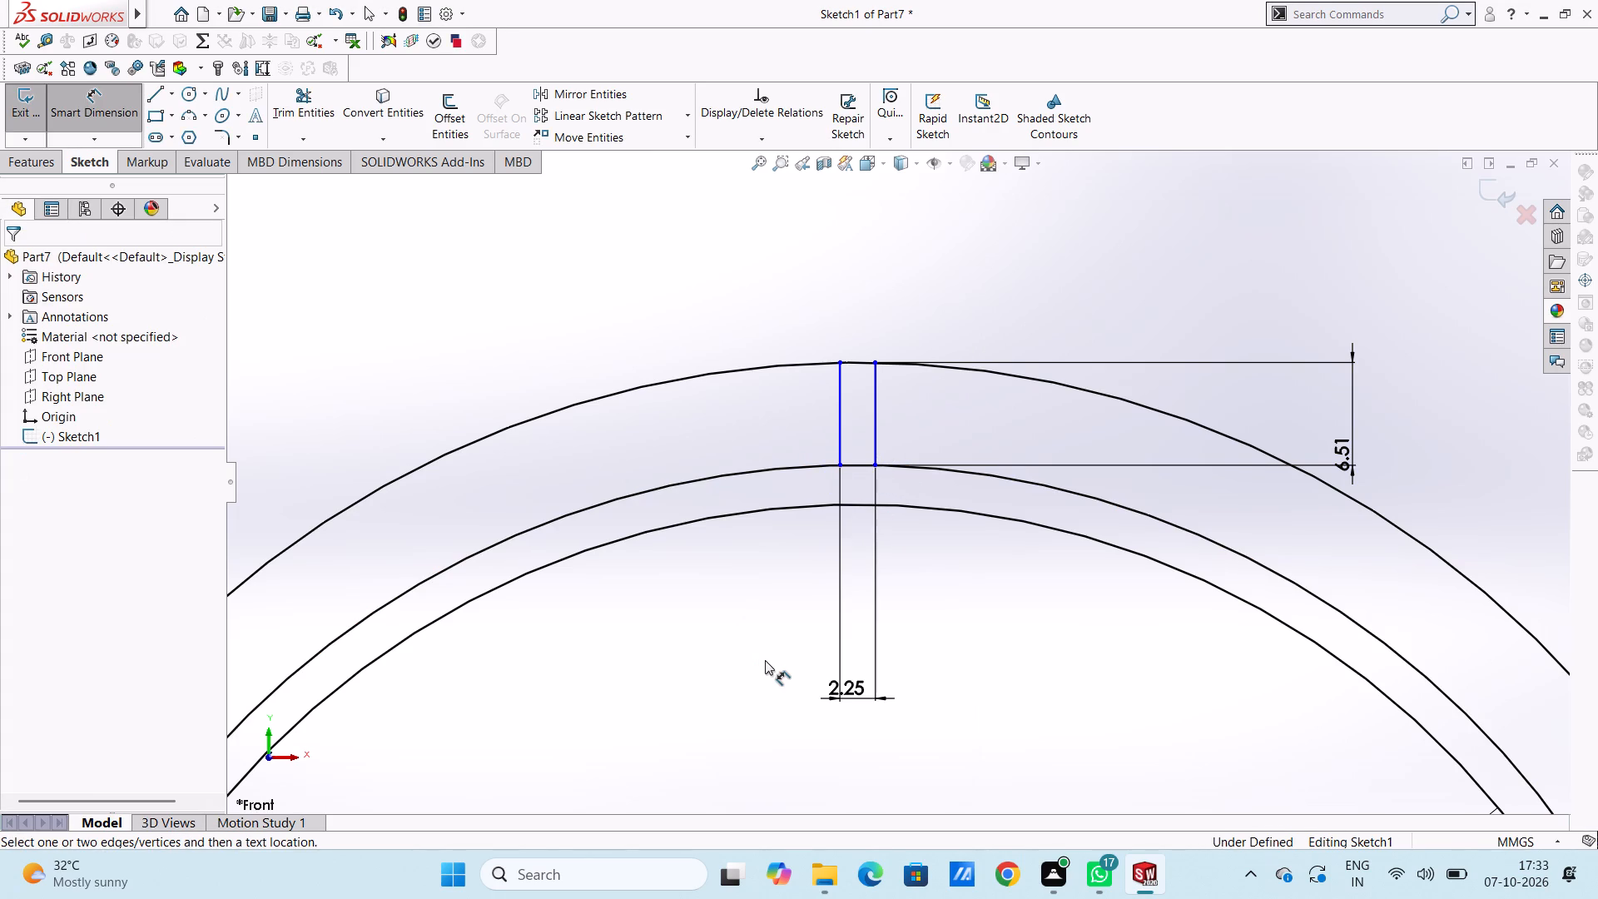
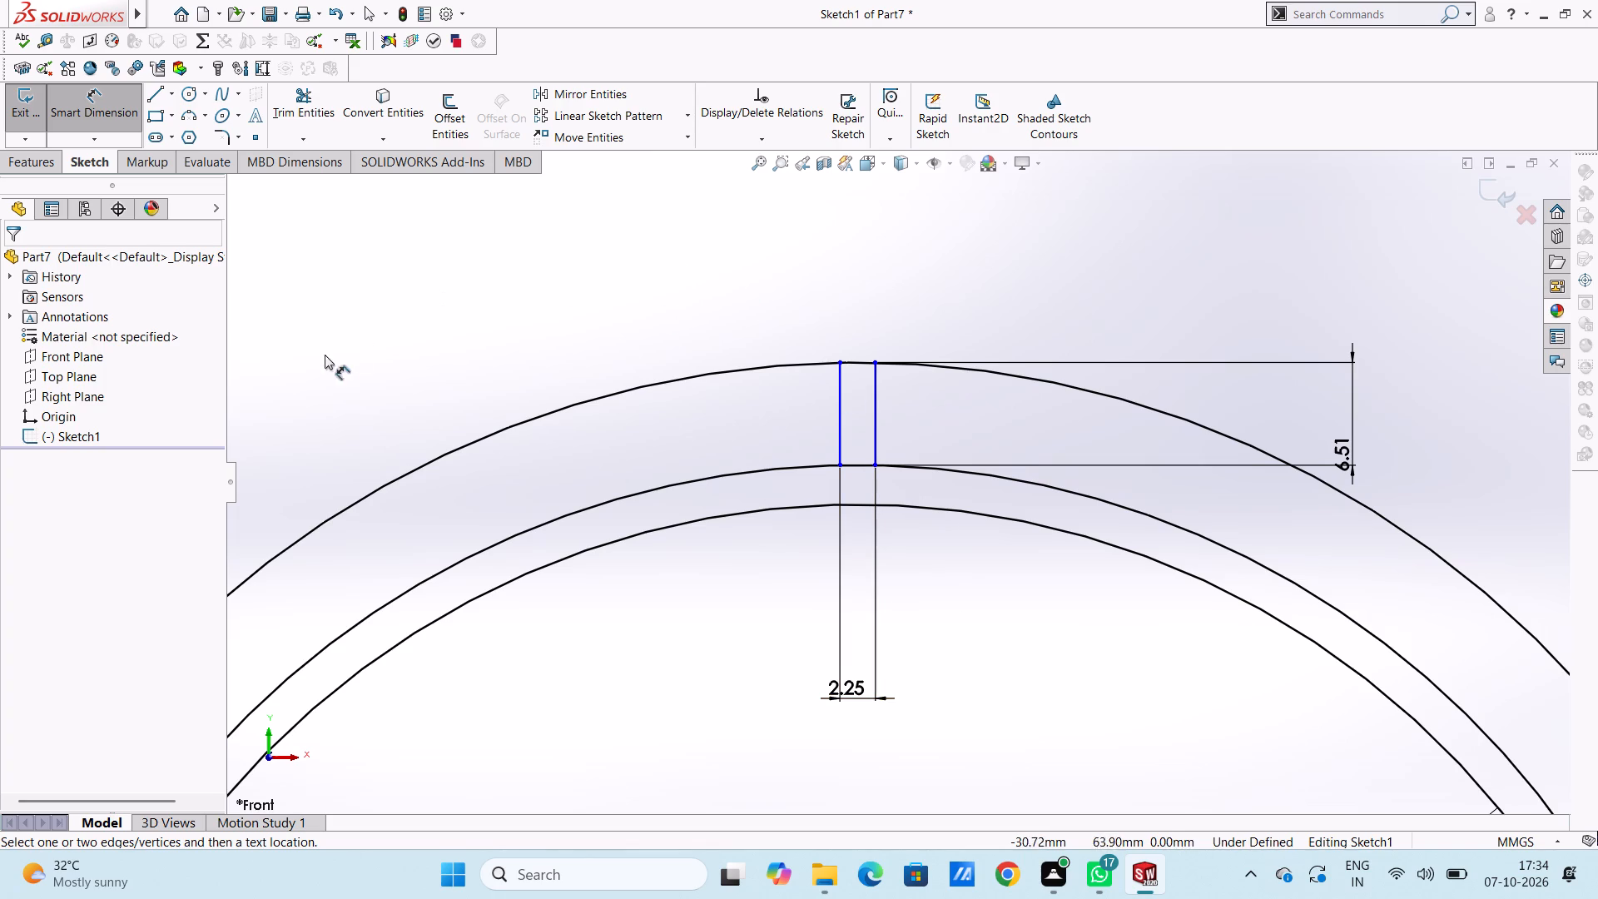
Draw a three-point arc of 32 mm radius from the right-hand short vertical line's lower endpoint to the 123 mm circle.
left_click(182, 120)
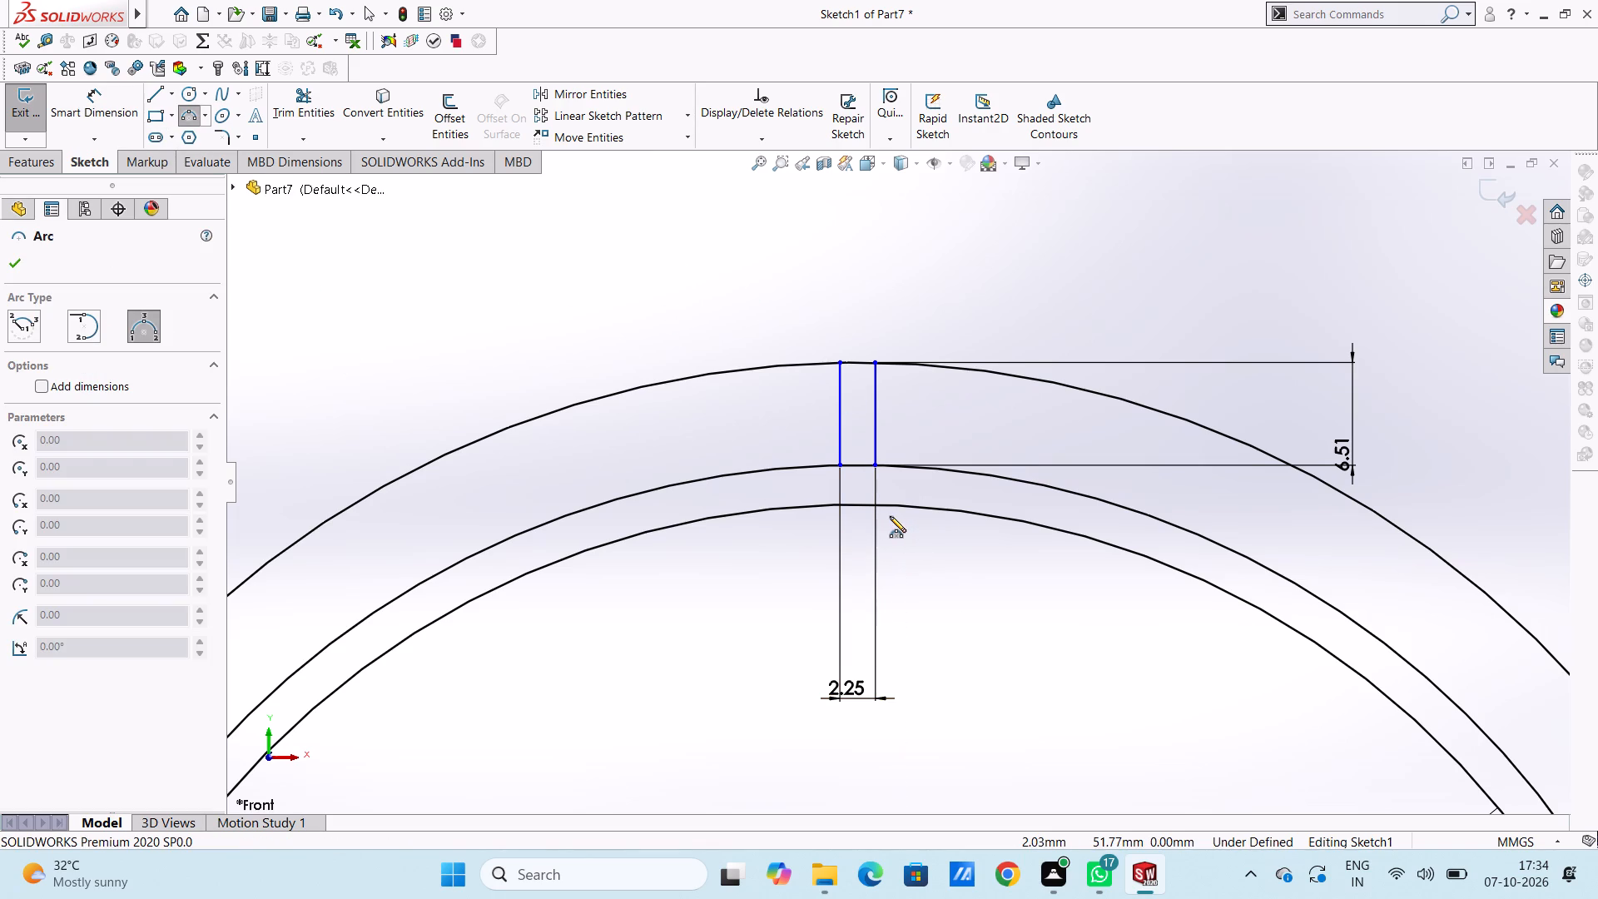
left_click(873, 466)
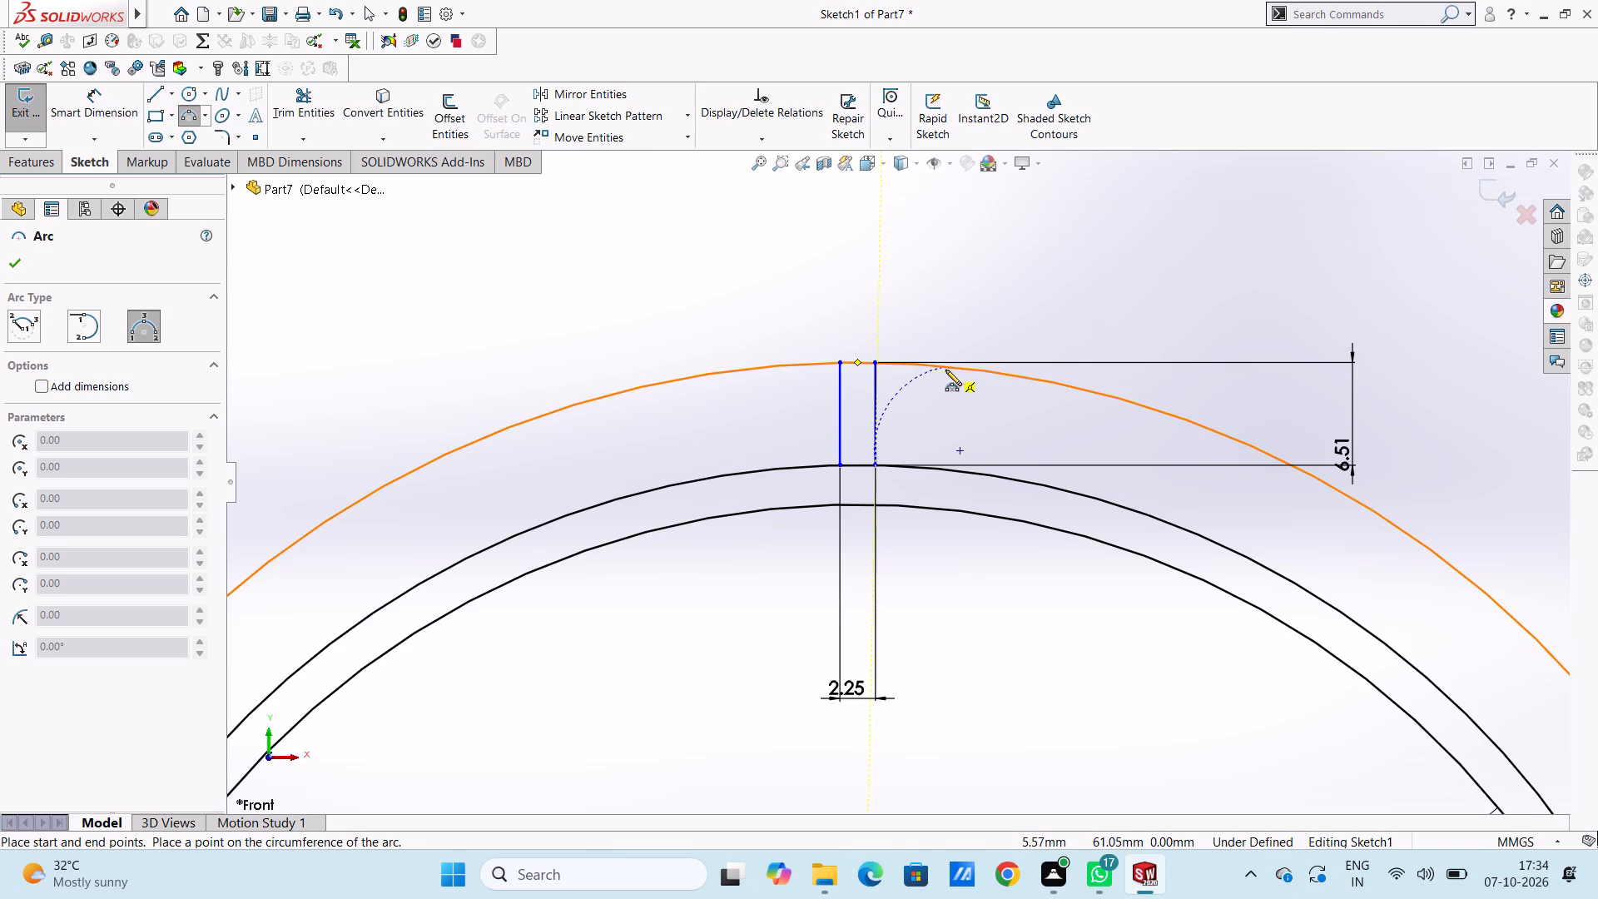
left_click(945, 370)
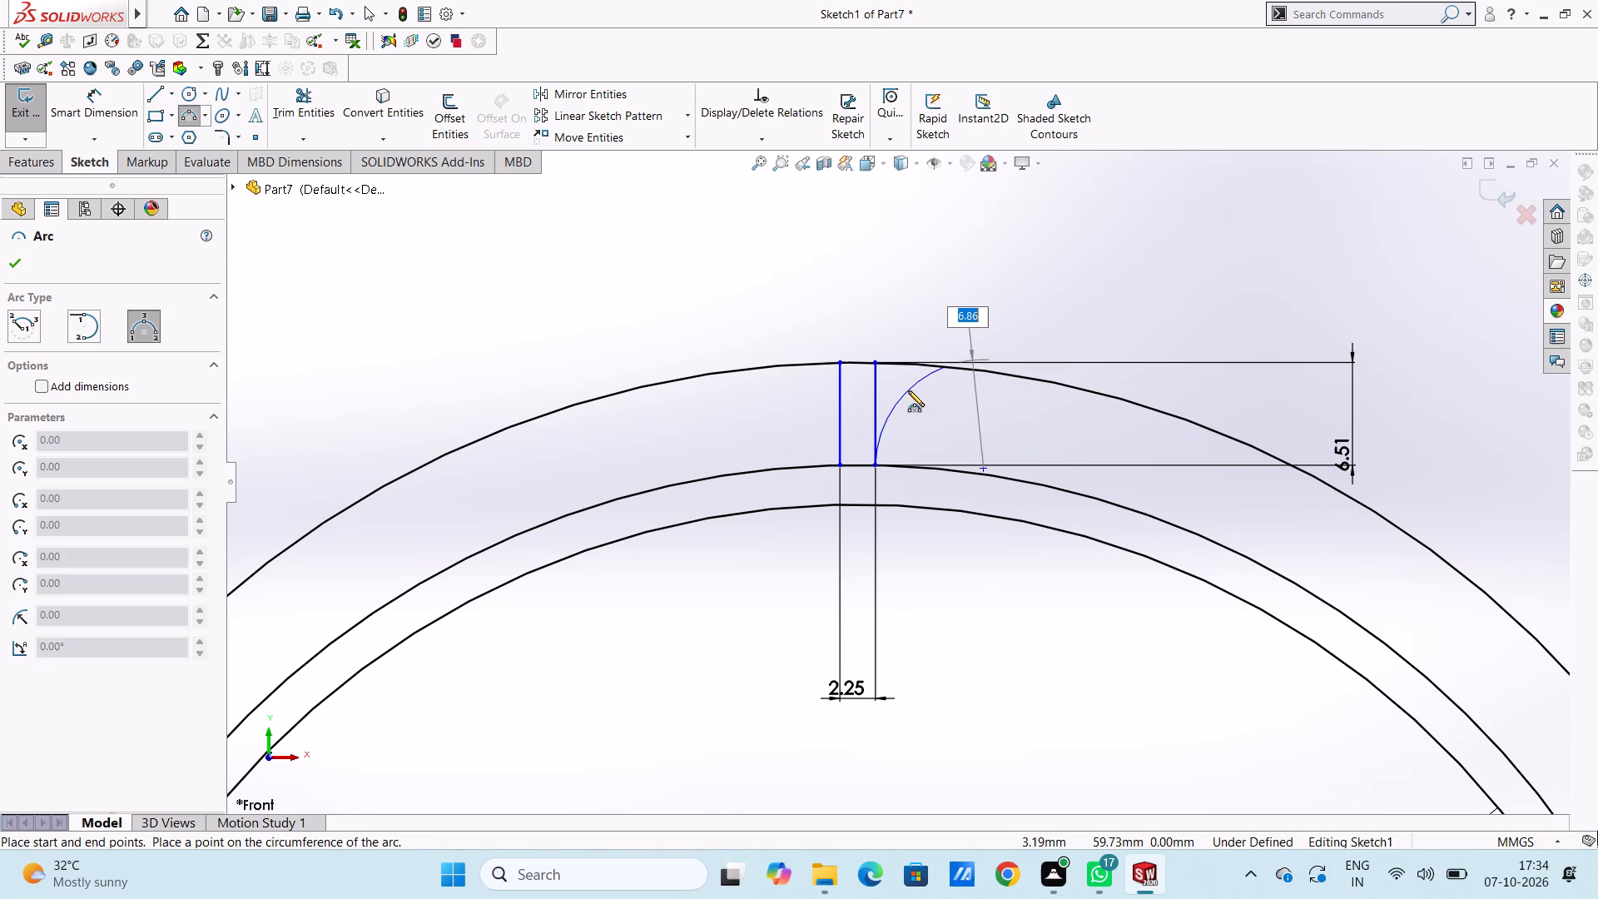
type("32")
key("Return")
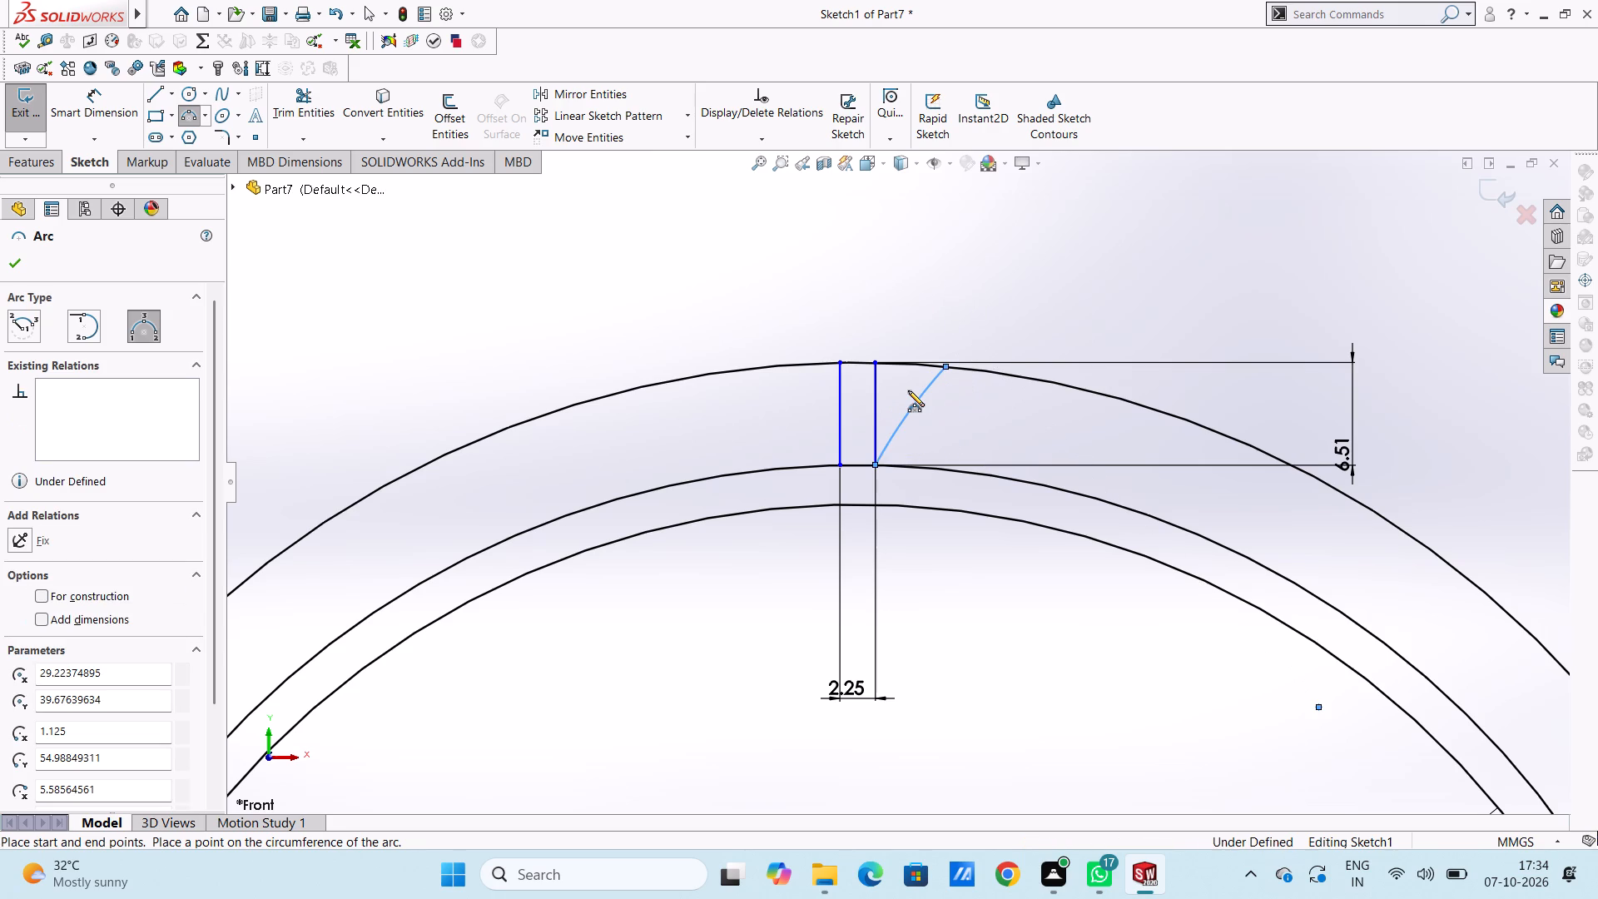
key("Escape")
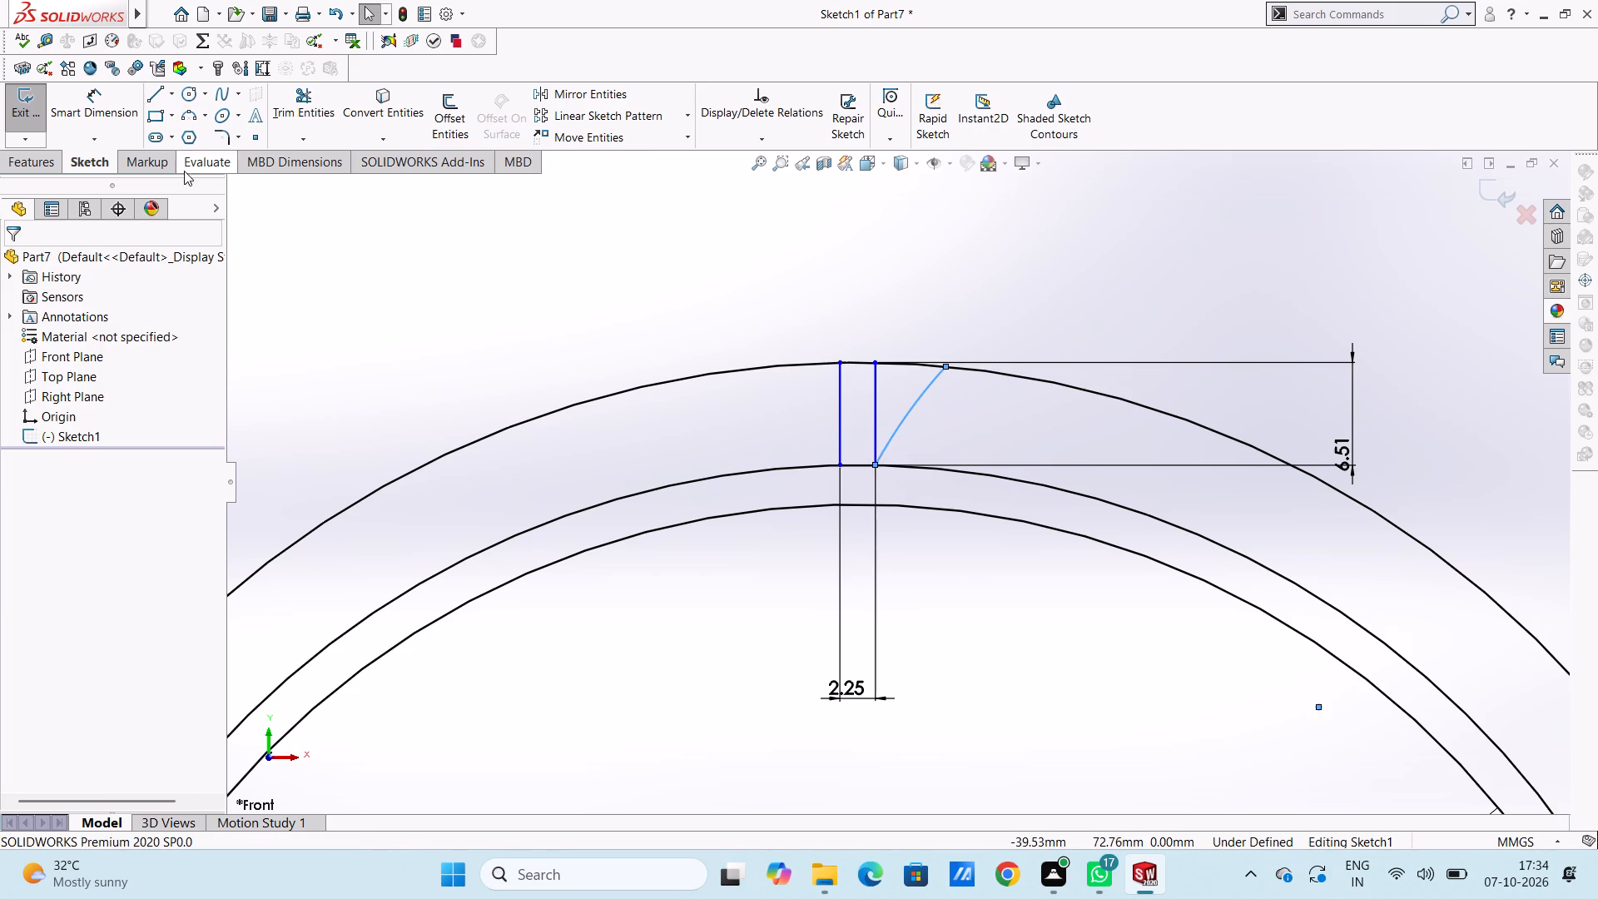
Dimension the radius of the arc beside the right-hand short vertical line, placing the label outside the circles.
left_click(103, 104)
scroll(970, 468, "up", 3)
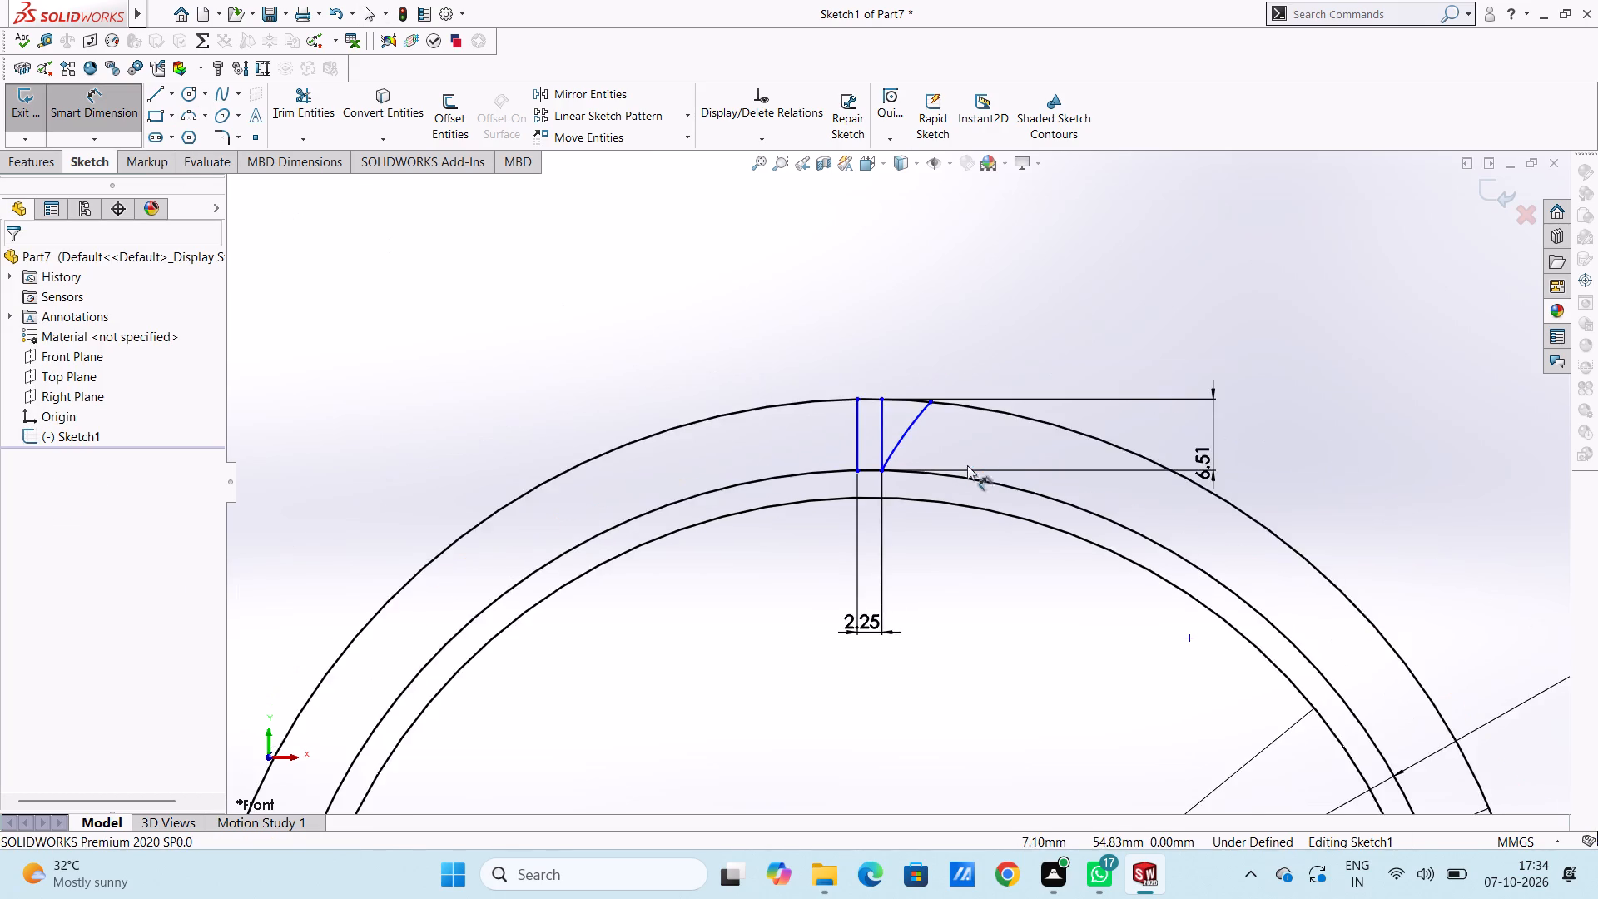
left_click(905, 449)
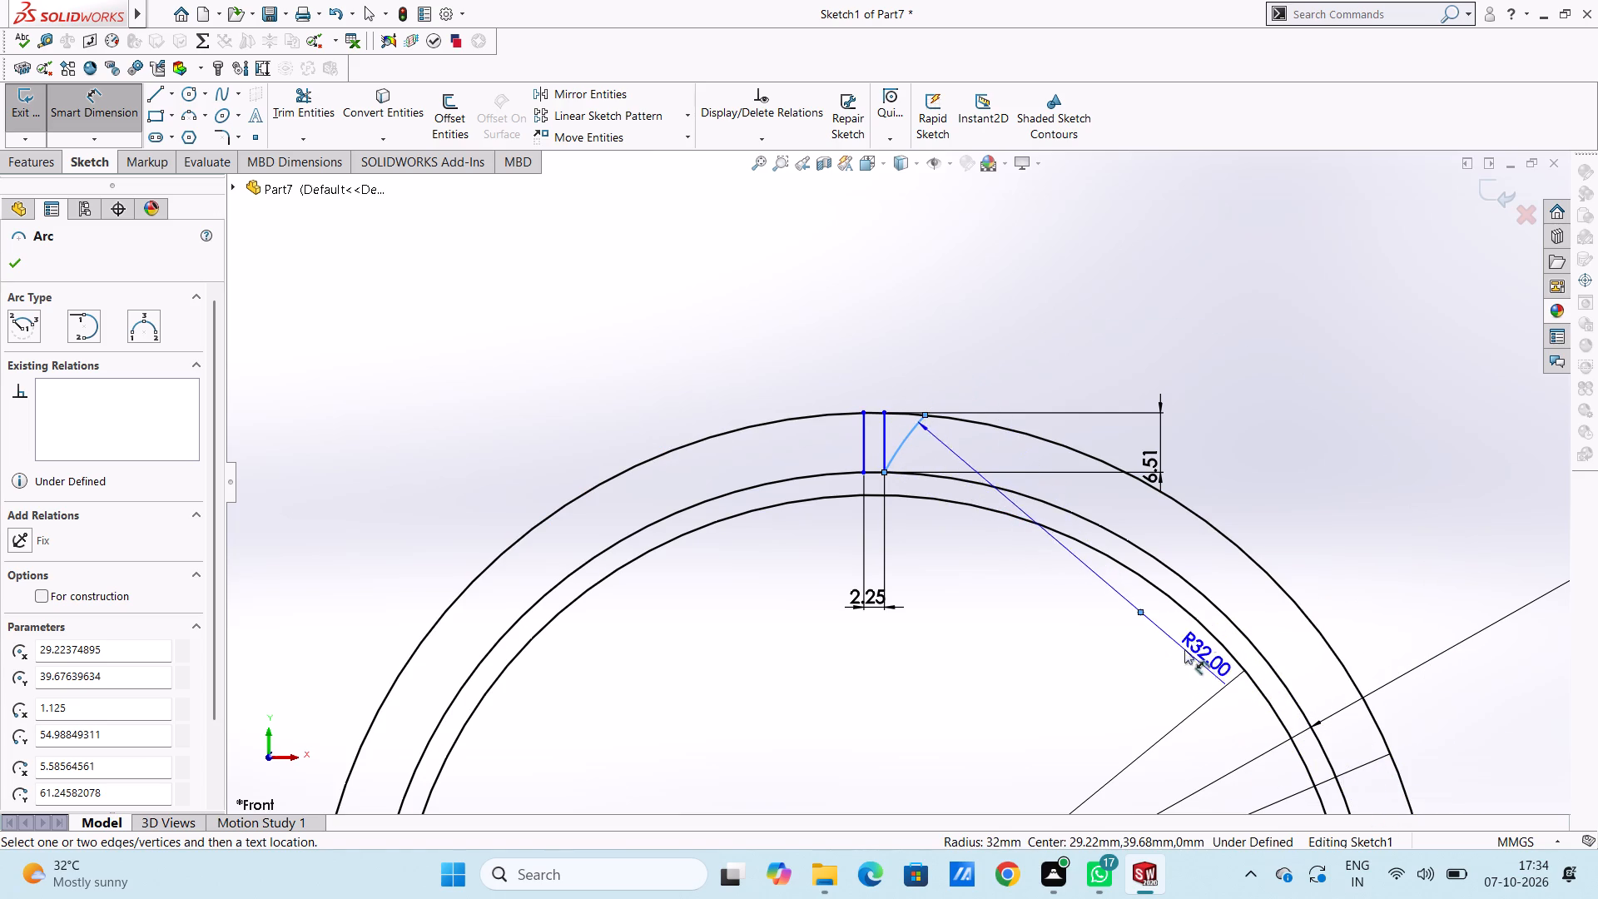
left_click(613, 212)
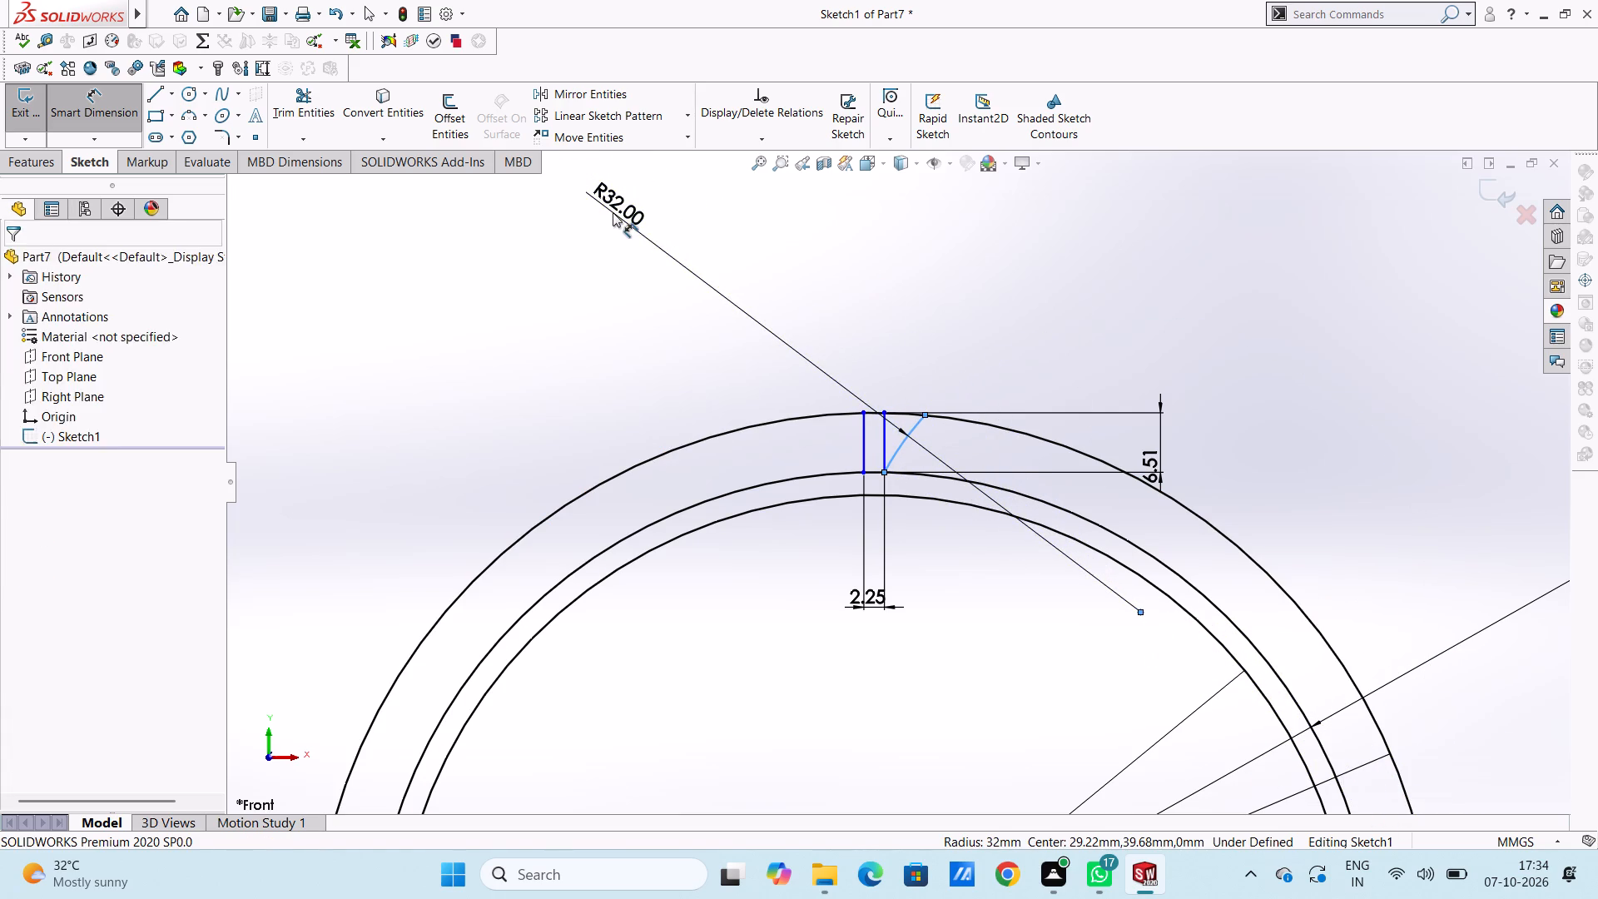
left_click(543, 184)
left_click(543, 320)
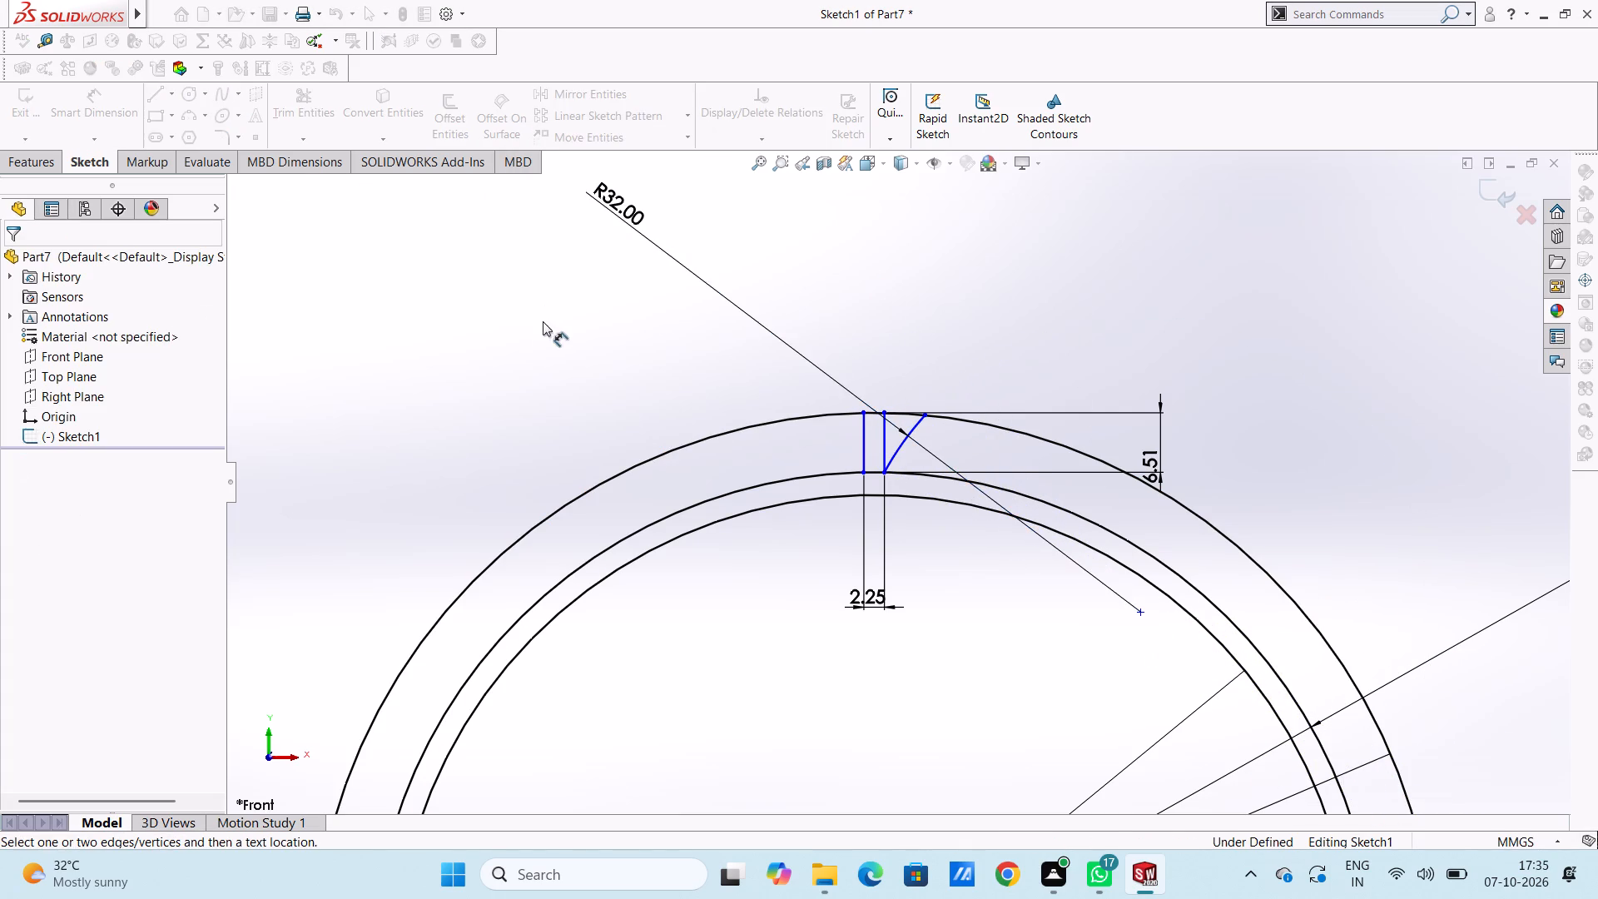
Dimension the horizontal distance from the origin to the right-hand short vertical line.
scroll(959, 716, "down", 2)
scroll(958, 715, "up", 7)
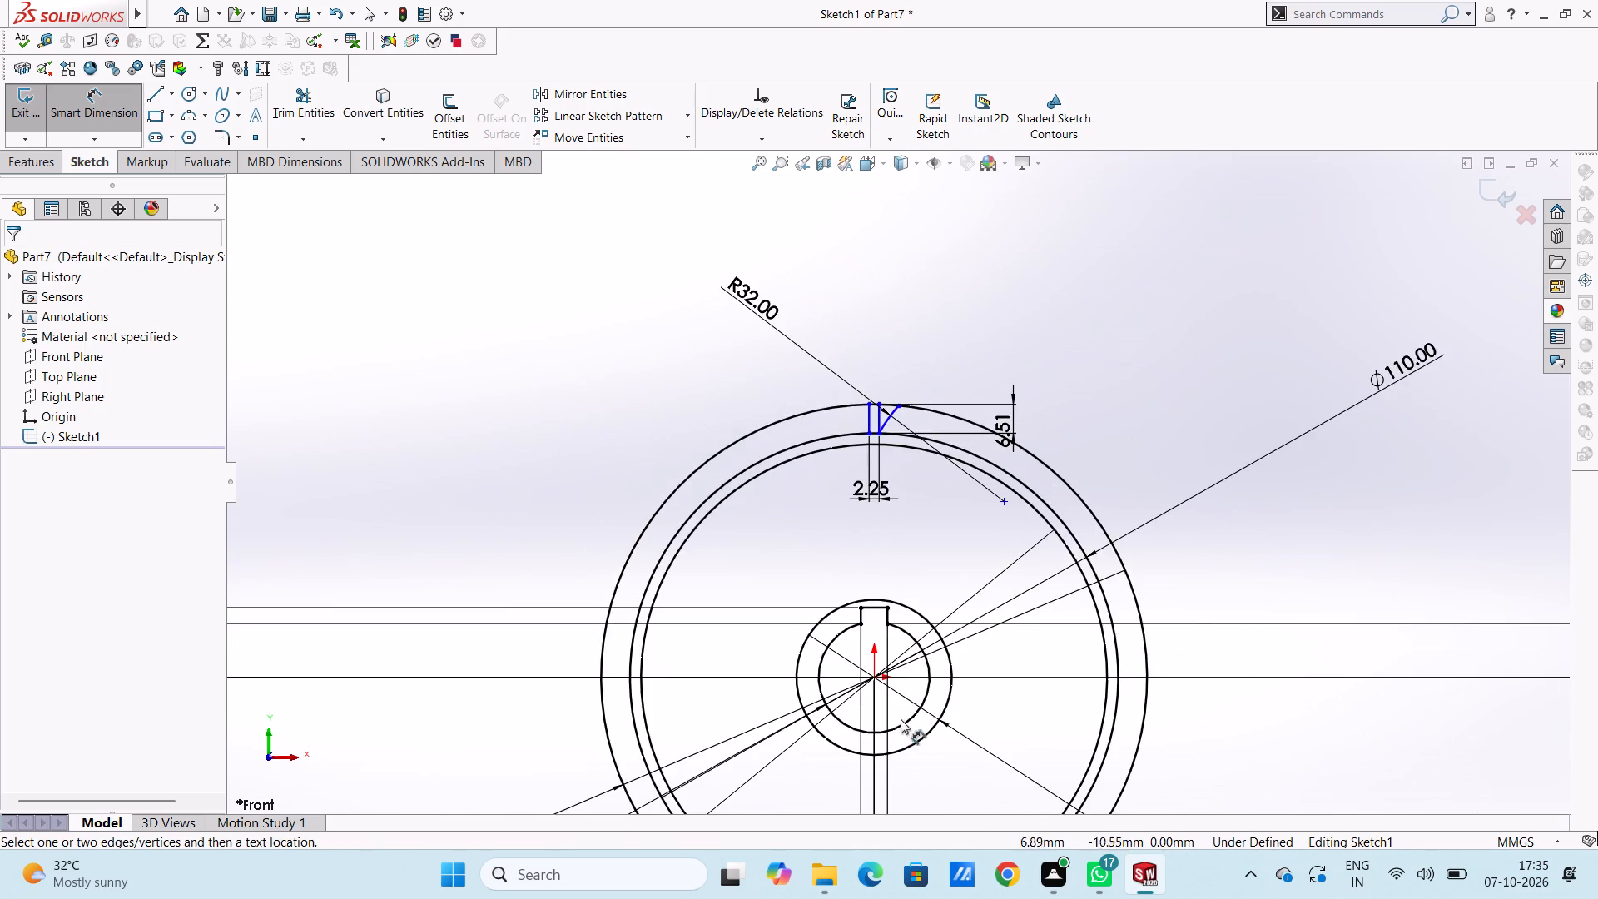
scroll(899, 717, "down", 3)
left_click(860, 603)
scroll(874, 257, "up", 3)
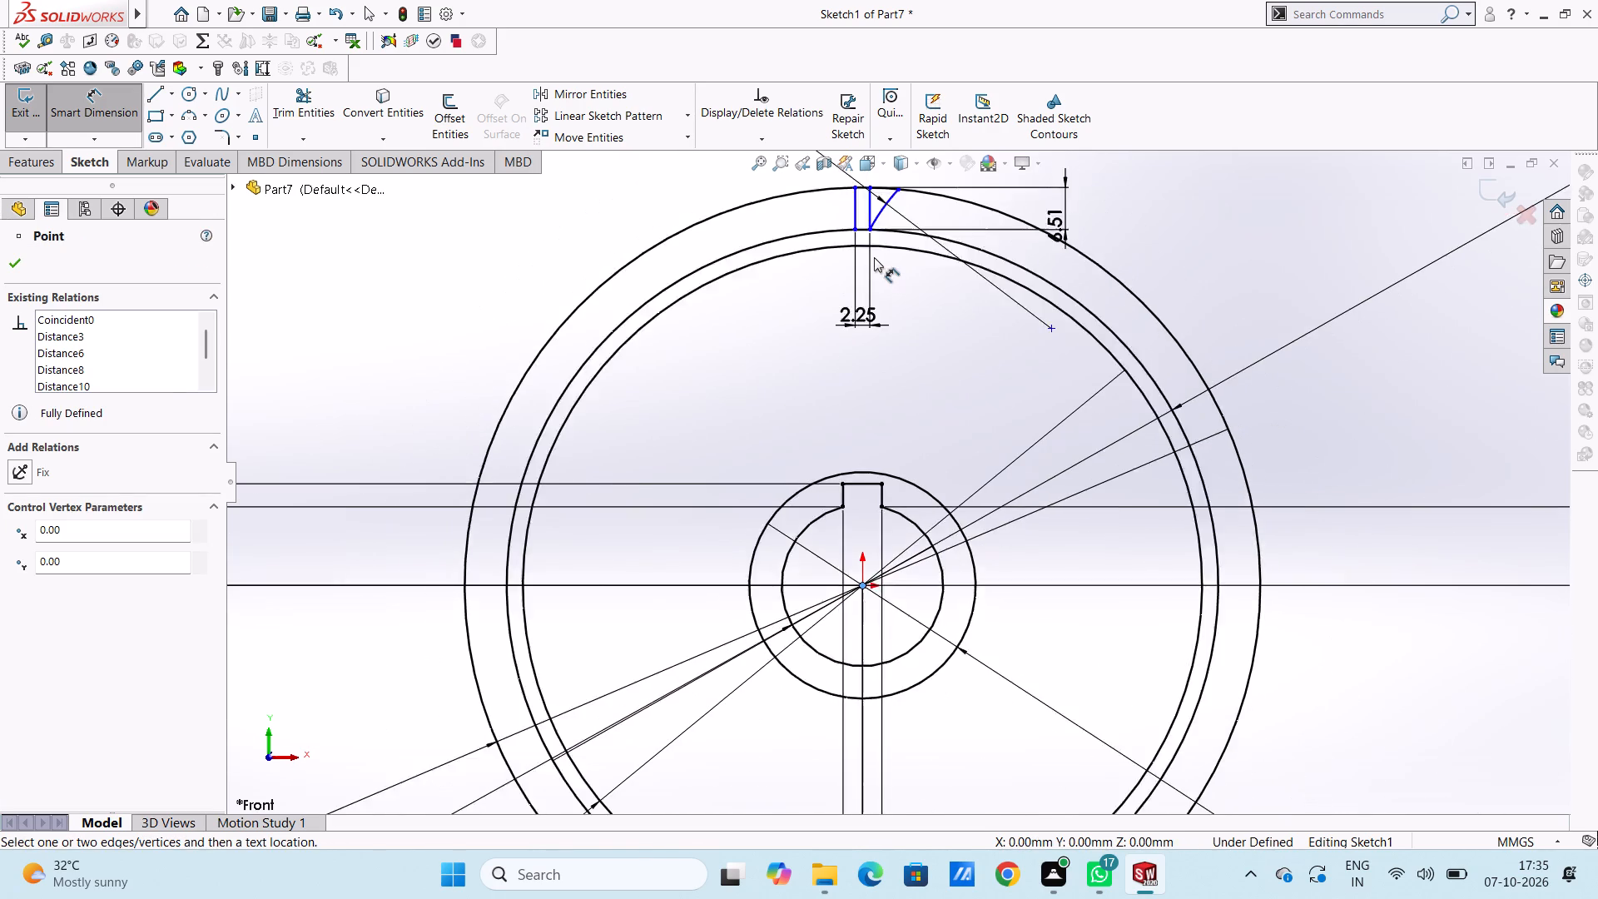
left_click(876, 291)
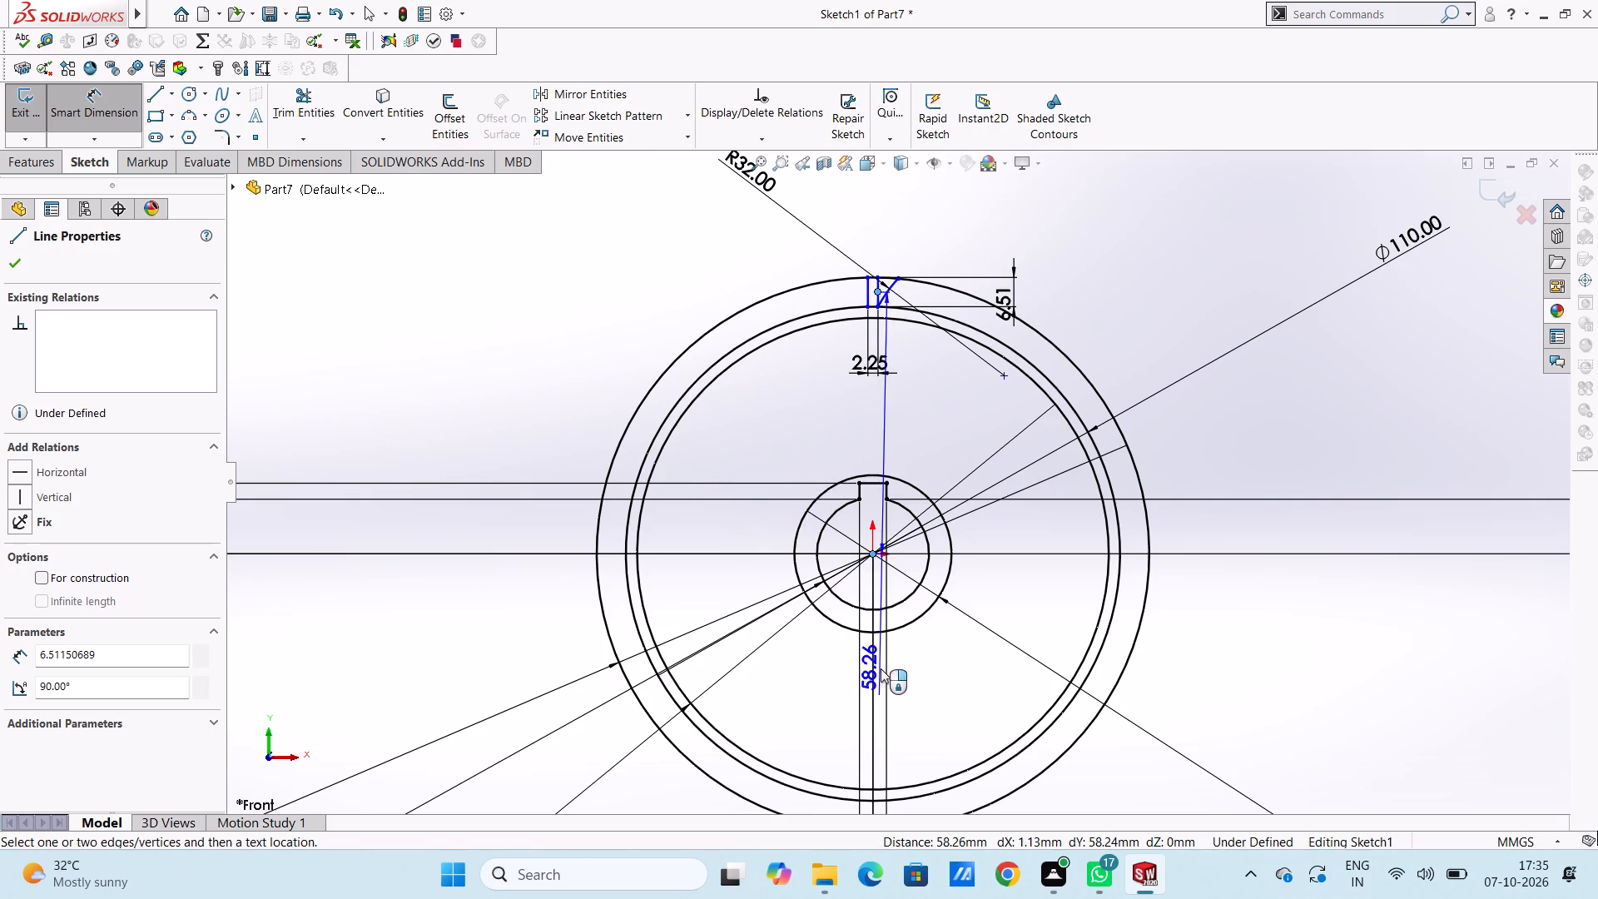
left_click(876, 668)
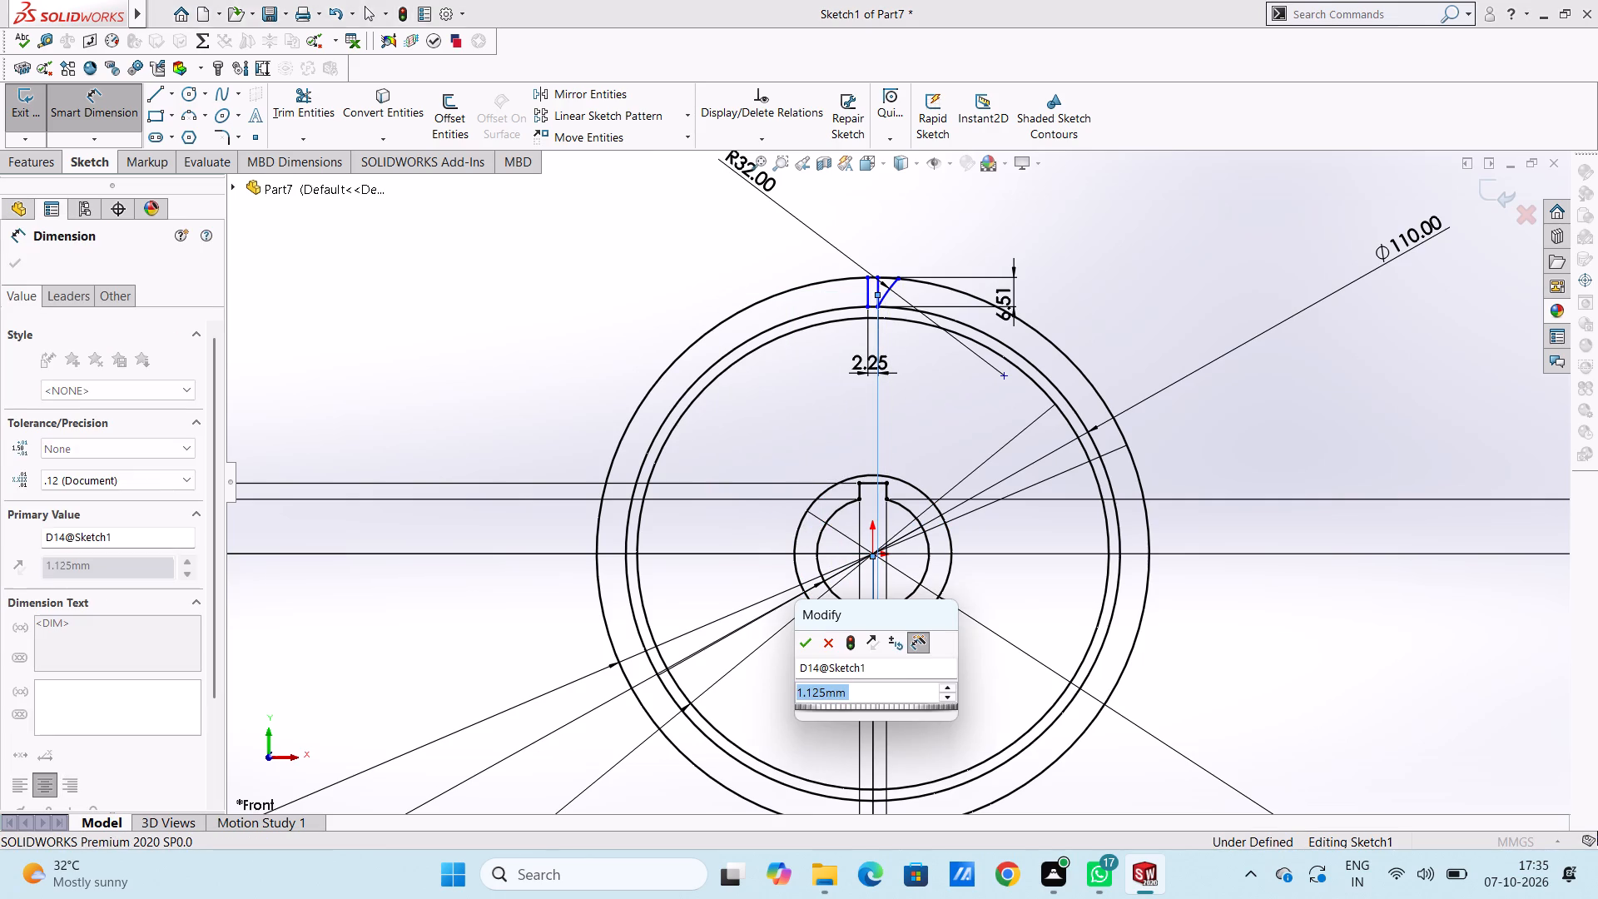
left_click(808, 646)
left_click(752, 380)
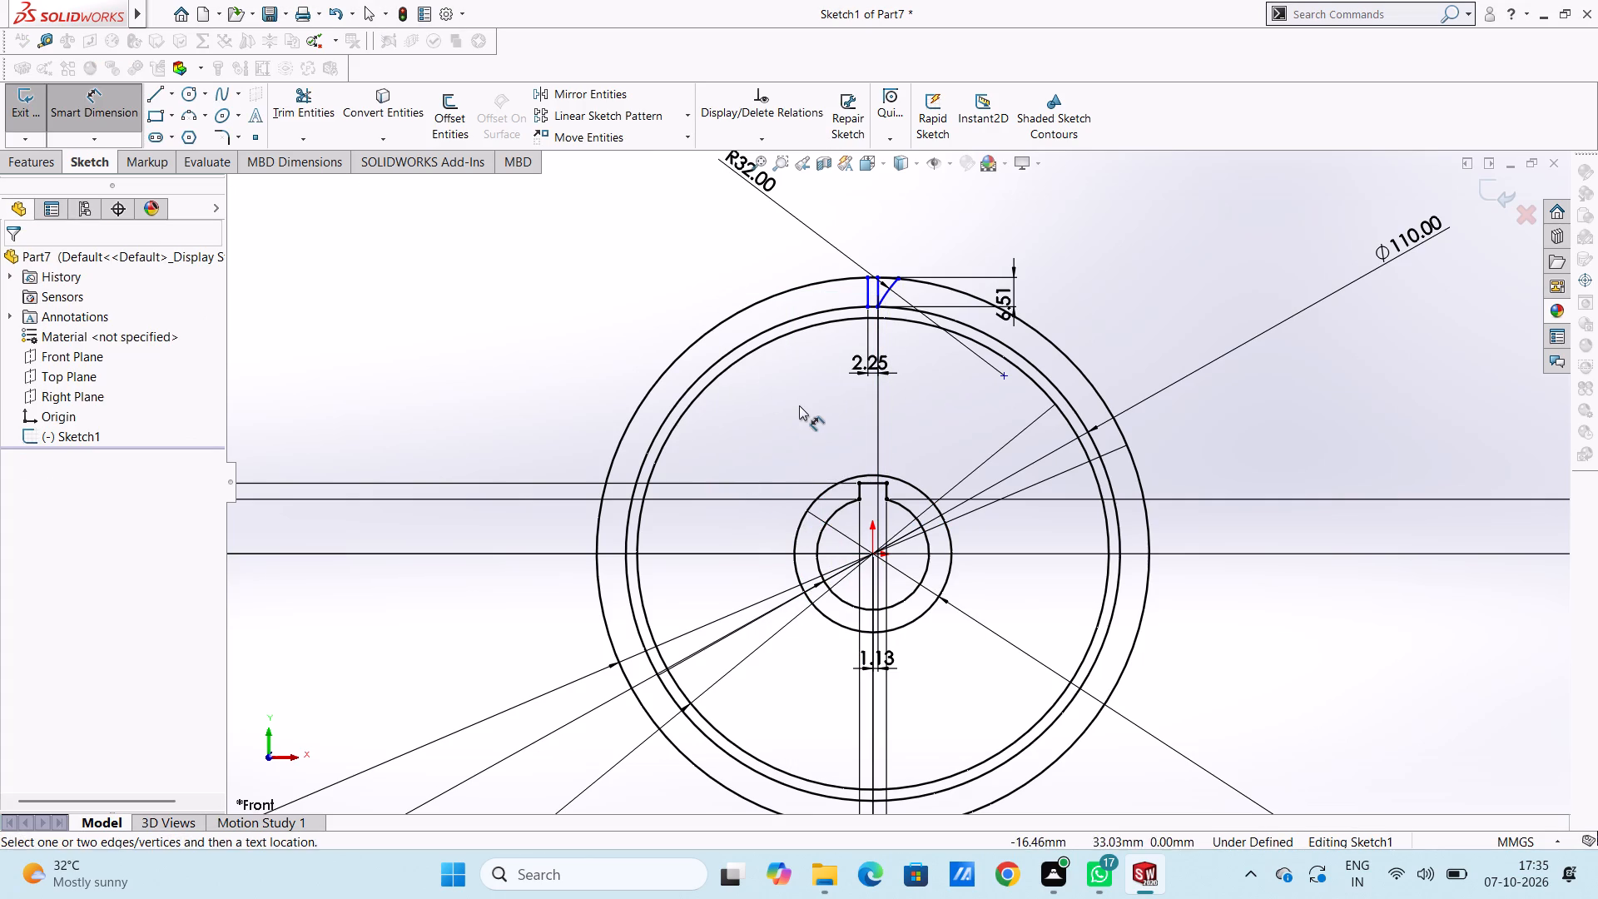
left_click(799, 405)
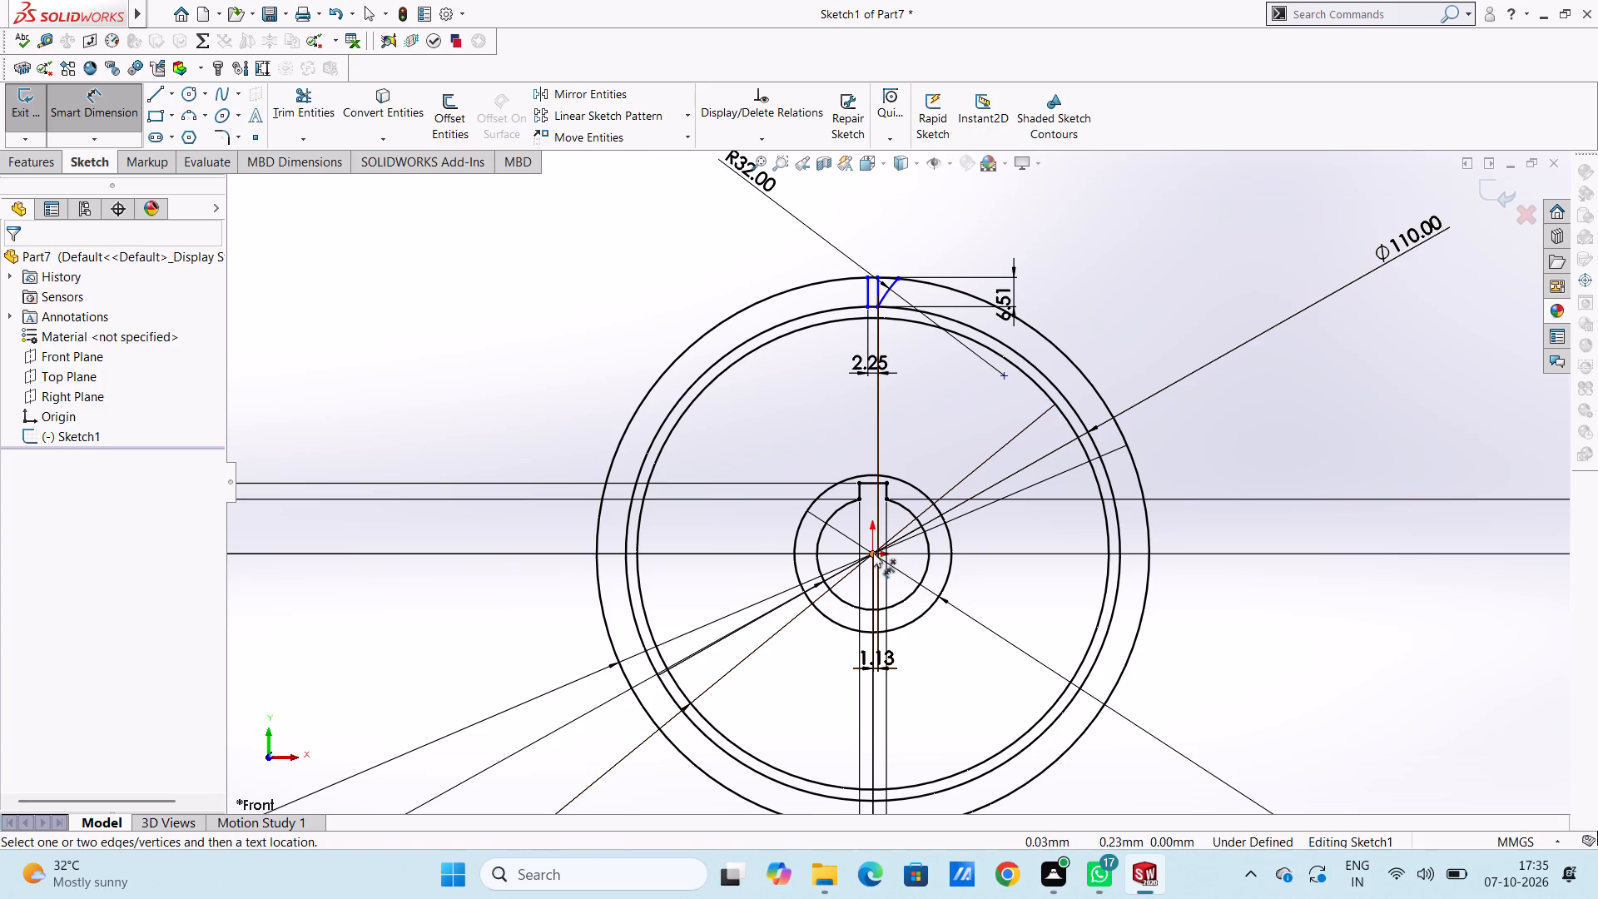
Dimension the vertical distance from the origin to the upper endpoint of the right-hand short vertical line.
left_click(873, 553)
left_click(877, 277)
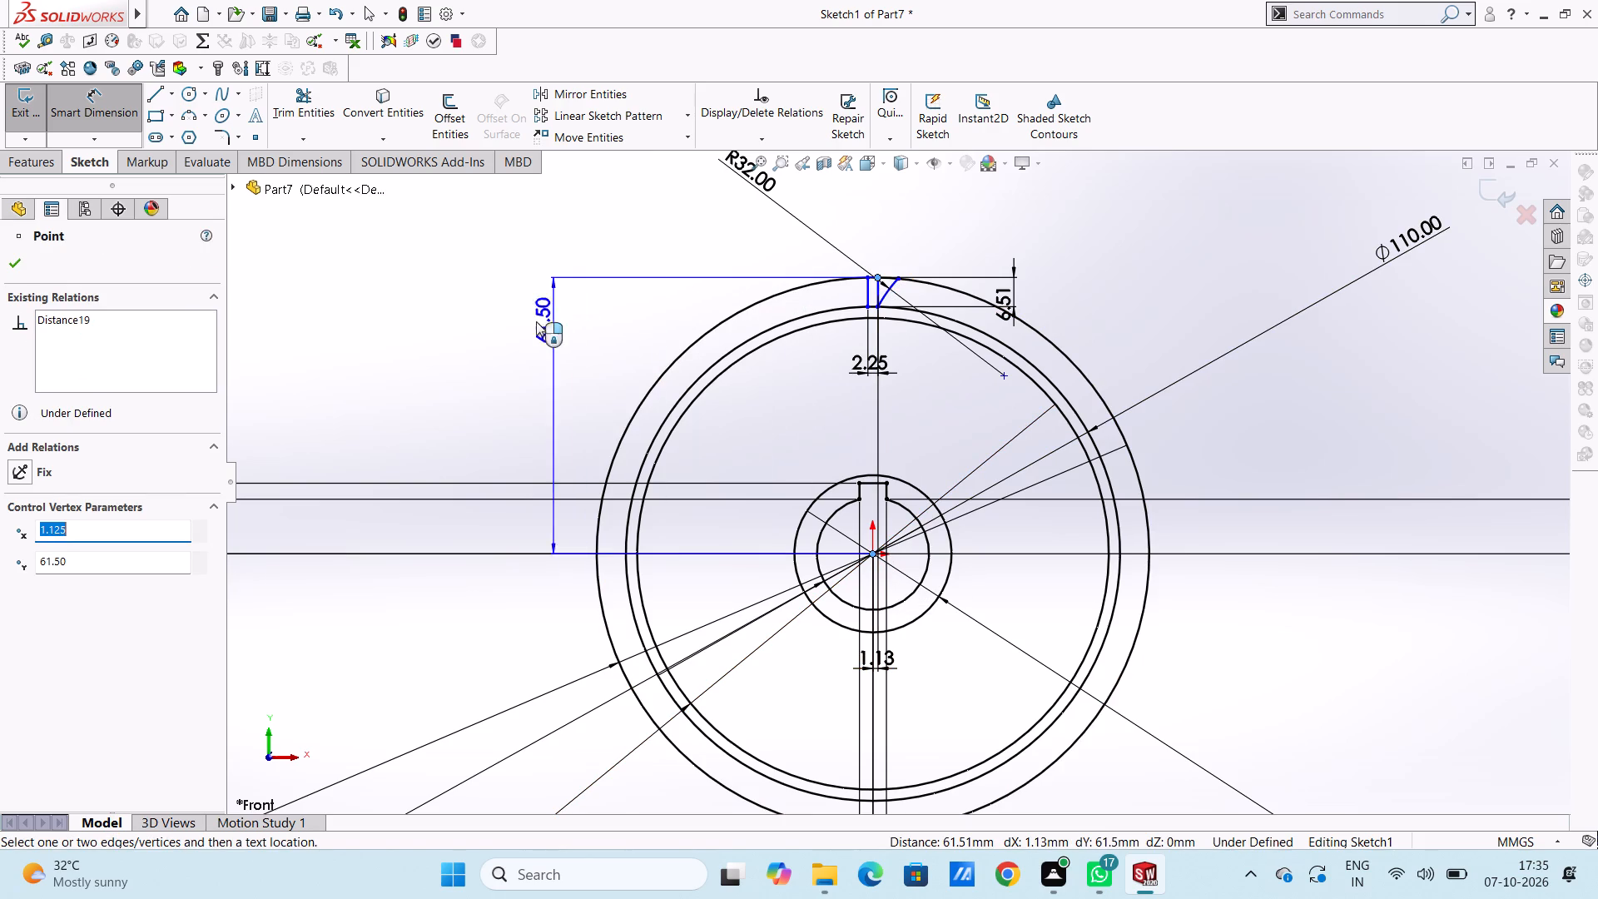
left_click(335, 335)
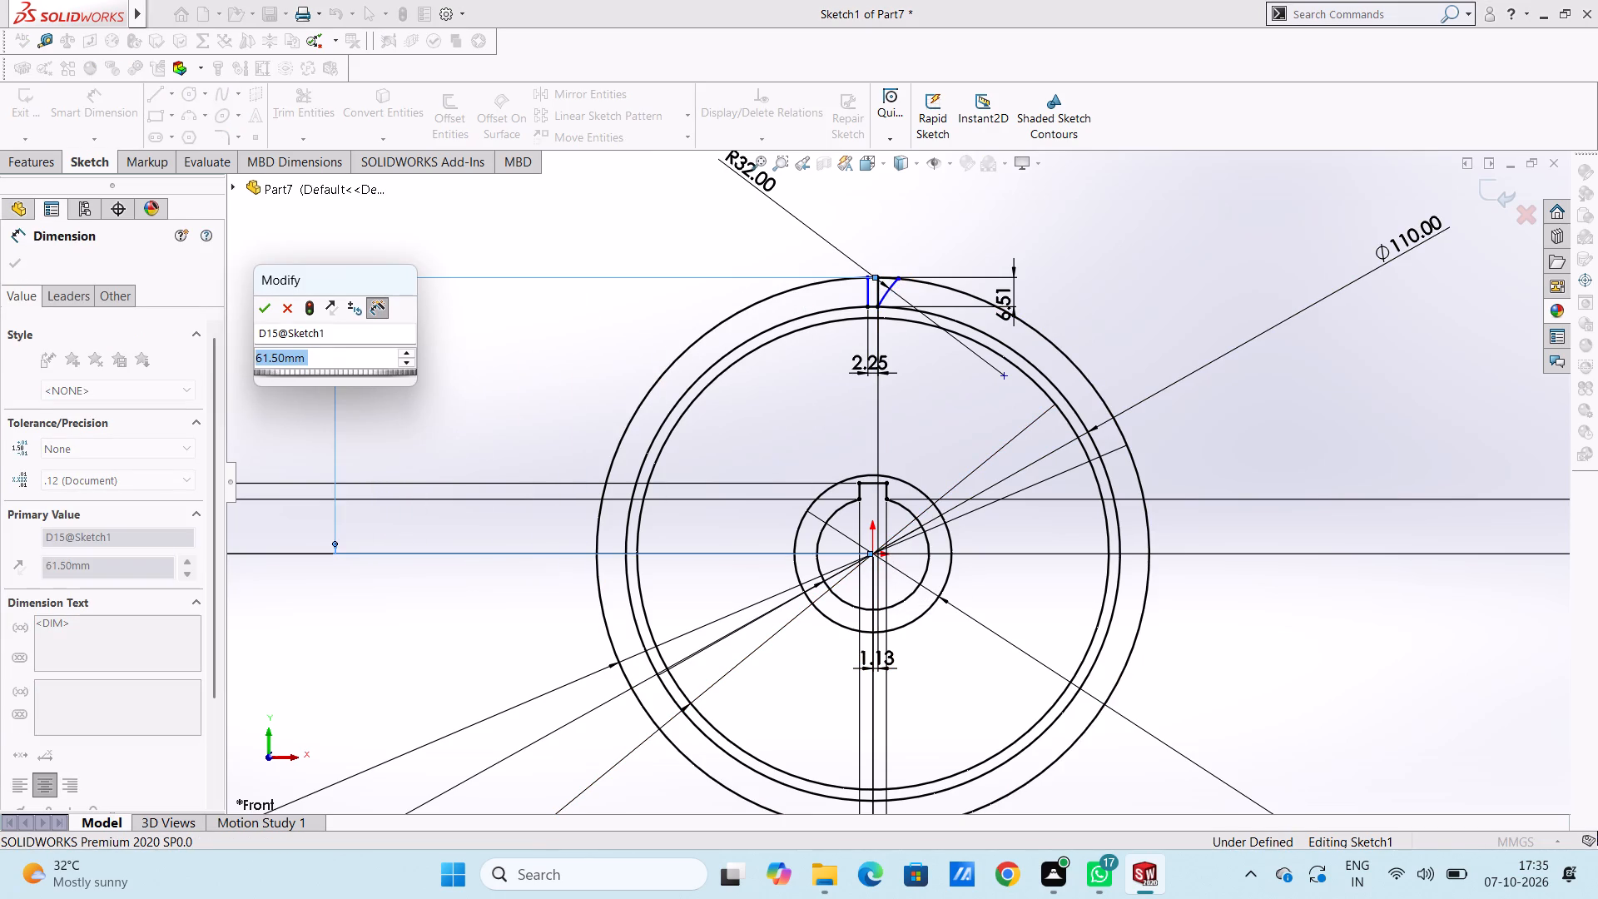
left_click(270, 308)
left_click(408, 243)
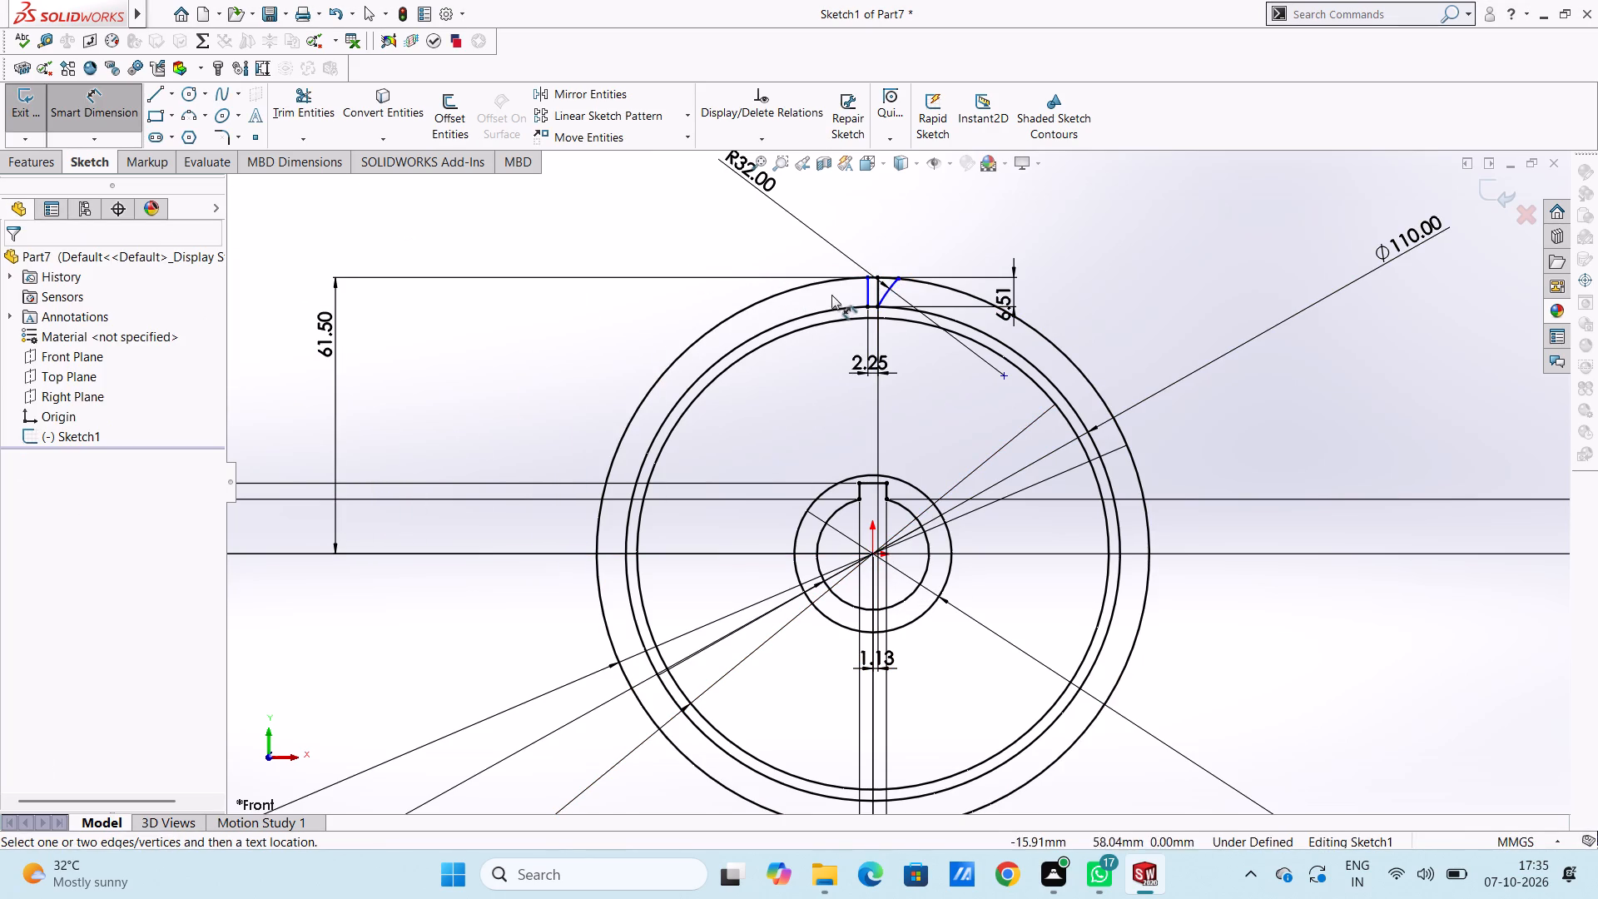
Dimension the horizontal distance from the origin to the left-hand short vertical line.
left_click(865, 296)
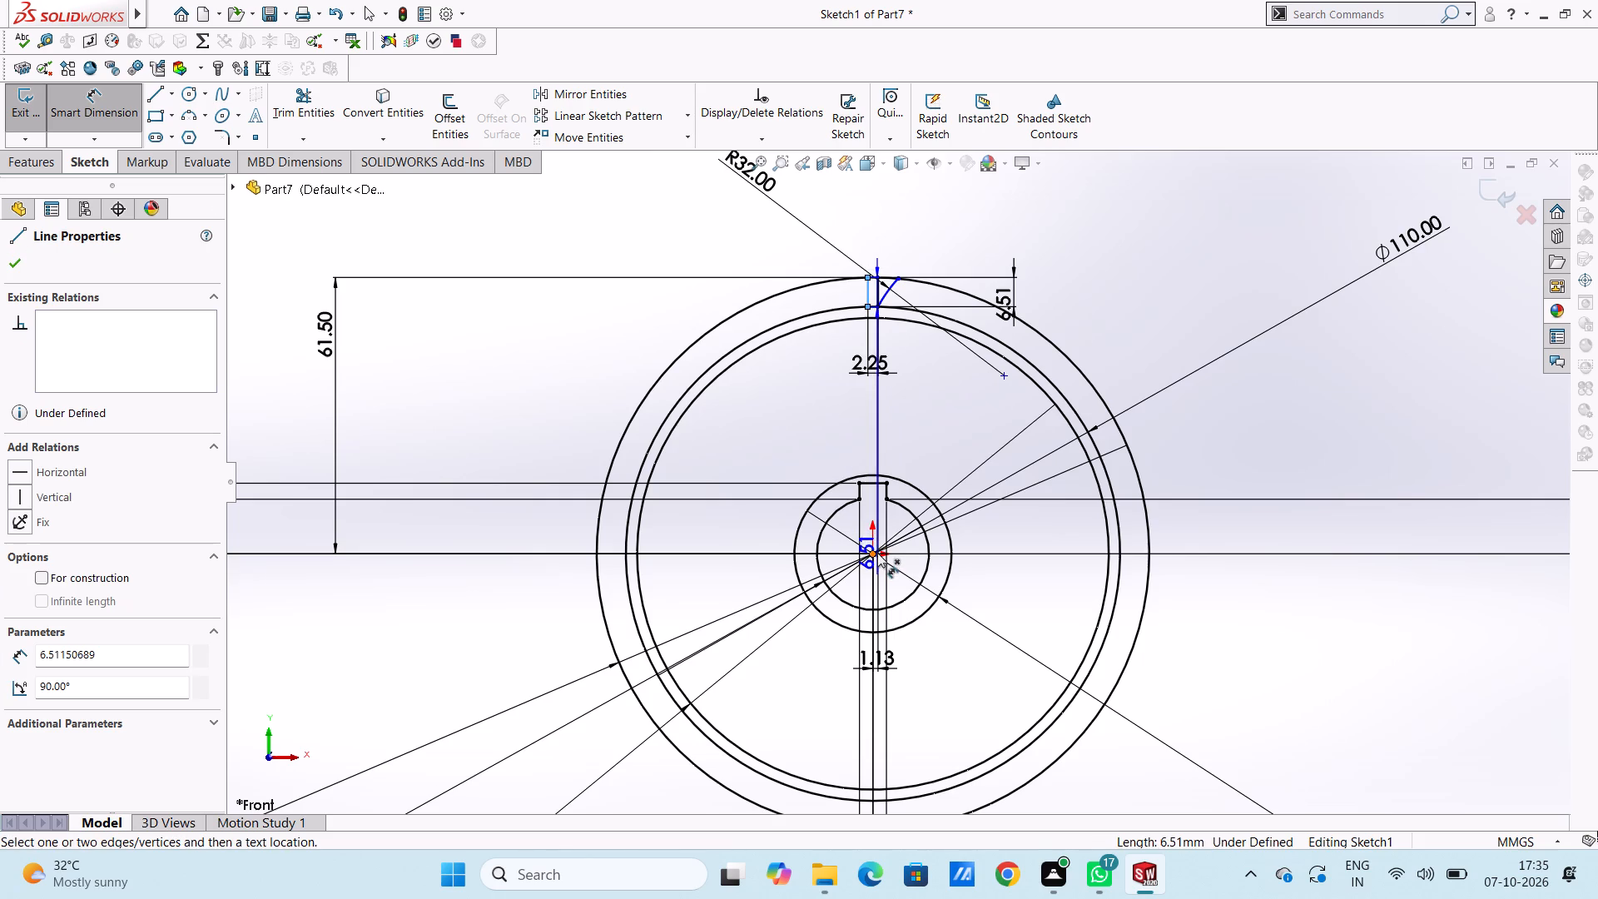
left_click(876, 554)
left_click(866, 705)
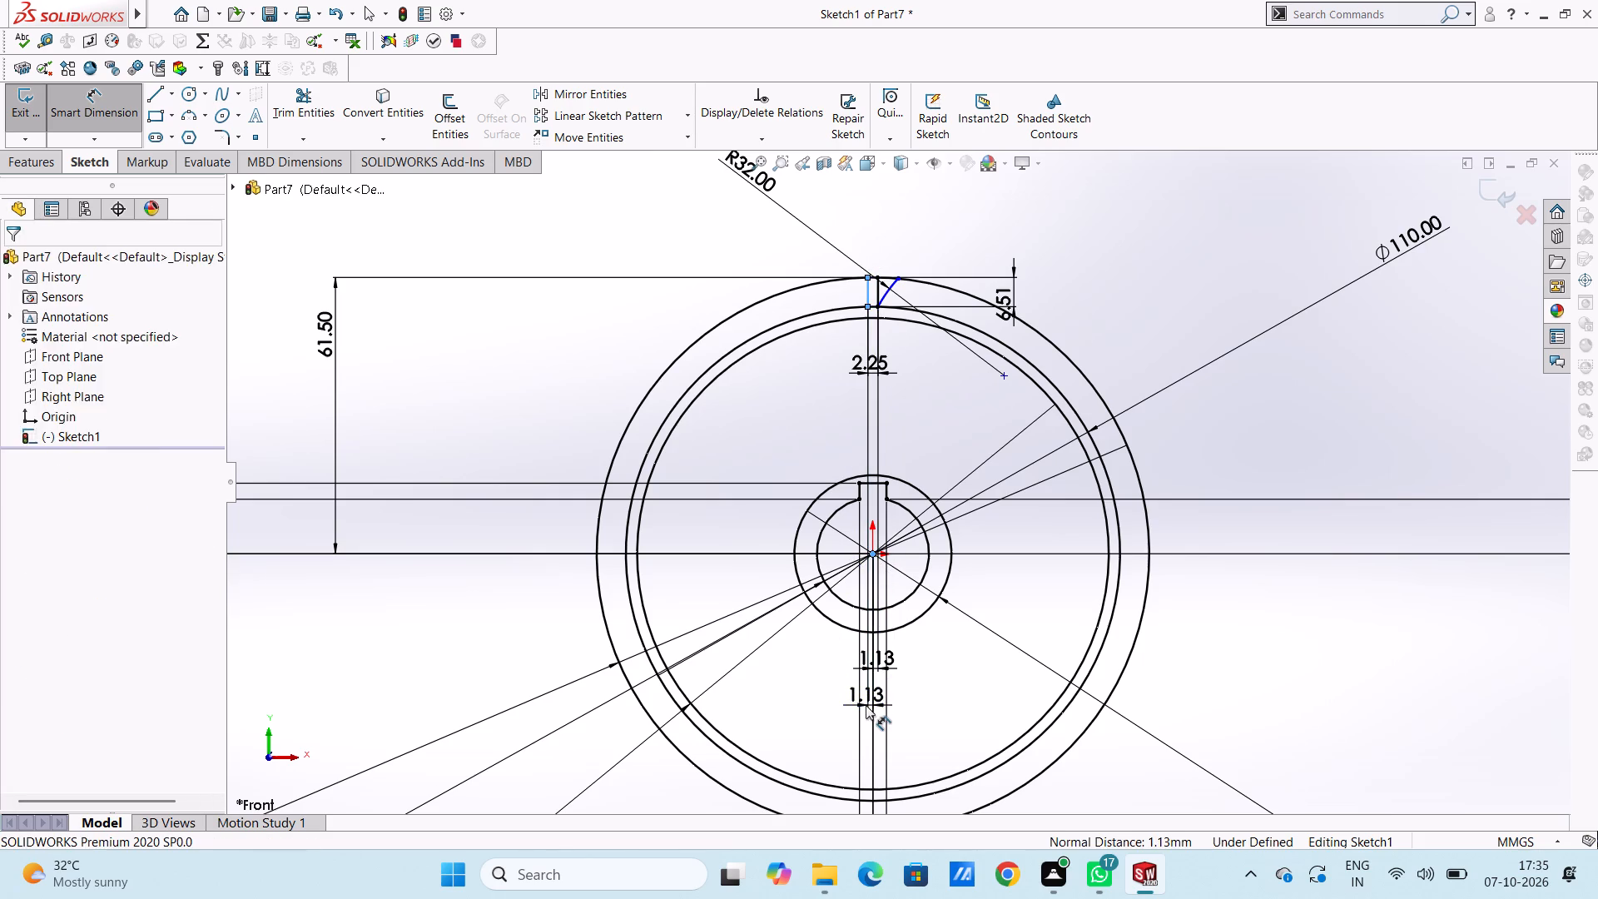
left_click(790, 675)
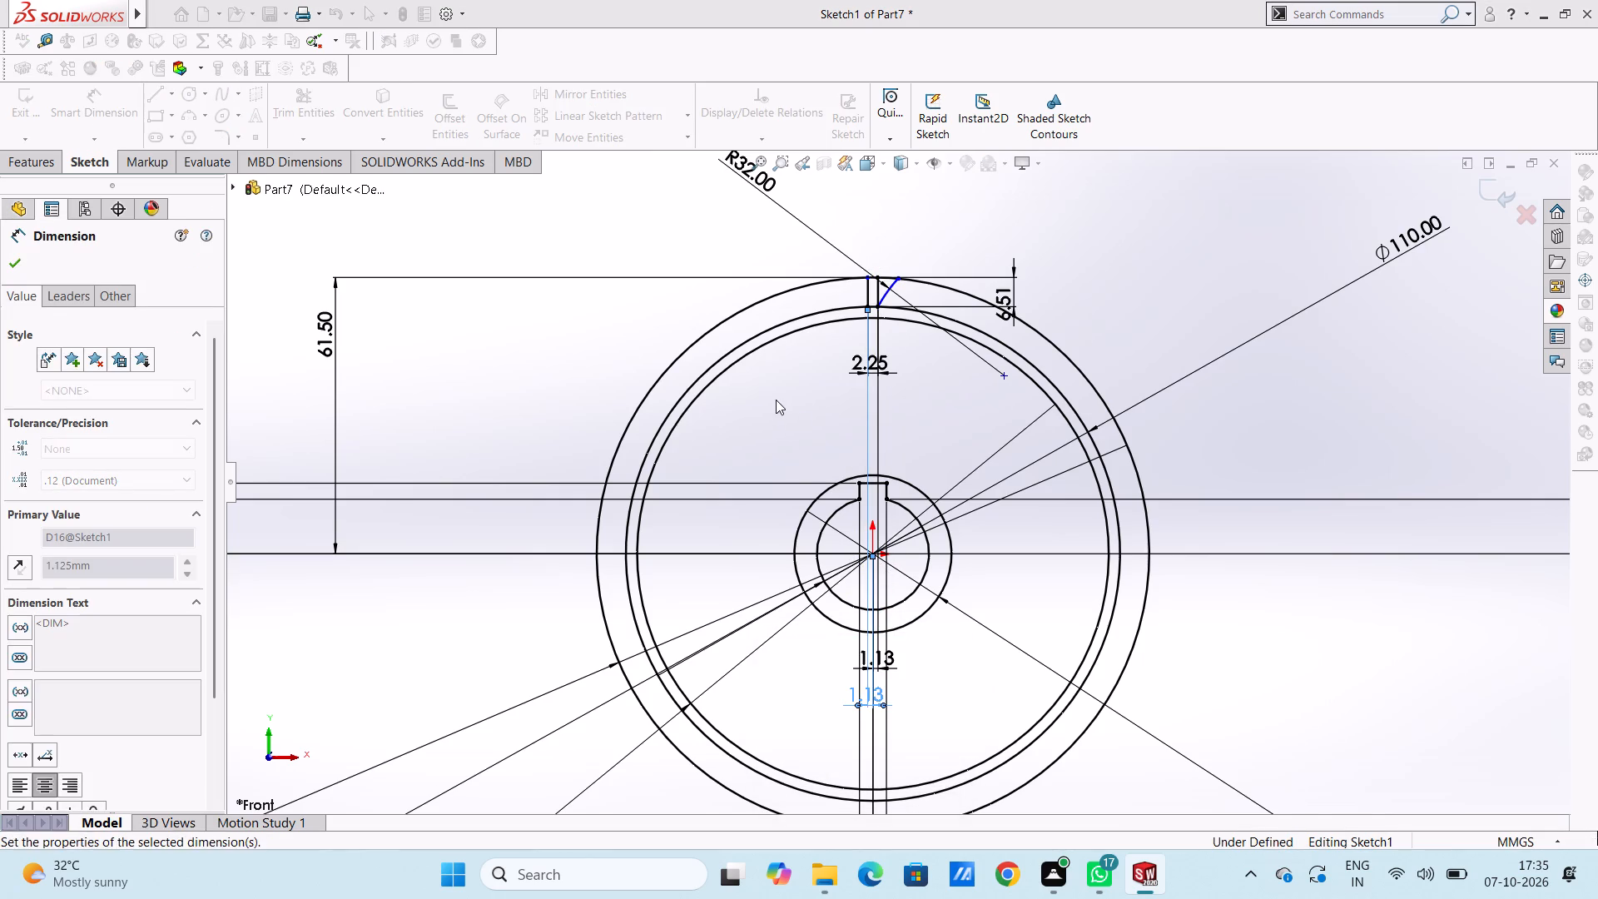
left_click(777, 400)
Dimension the vertical distance from the origin to the upper endpoint of the left-hand short vertical line.
scroll(914, 285, "down", 4)
scroll(882, 360, "down", 5)
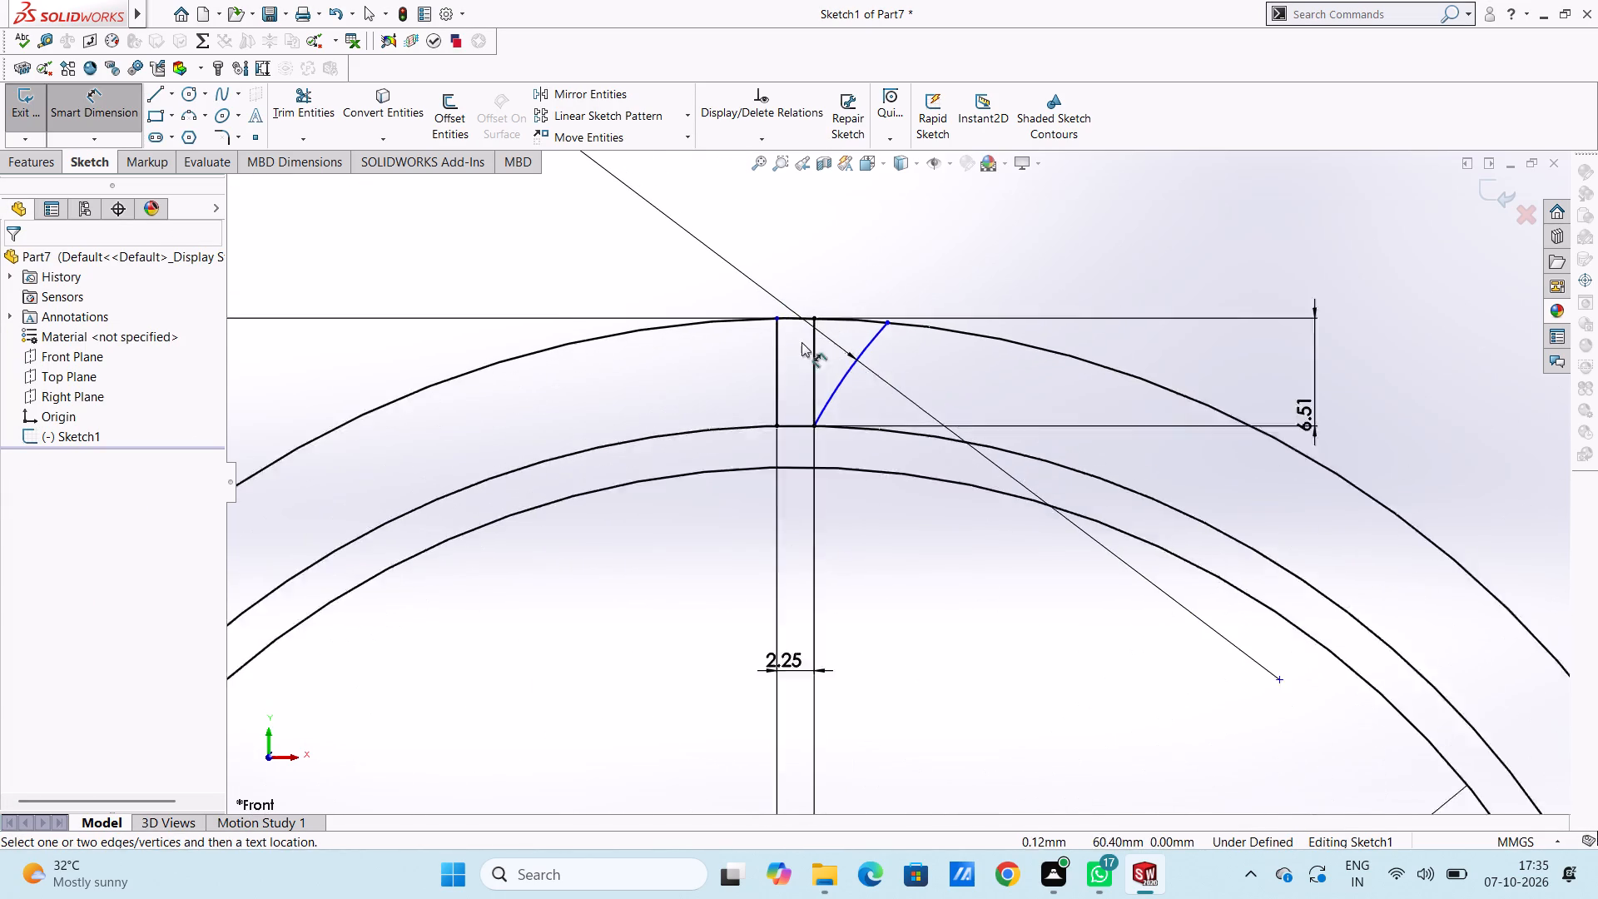
scroll(801, 342, "down", 2)
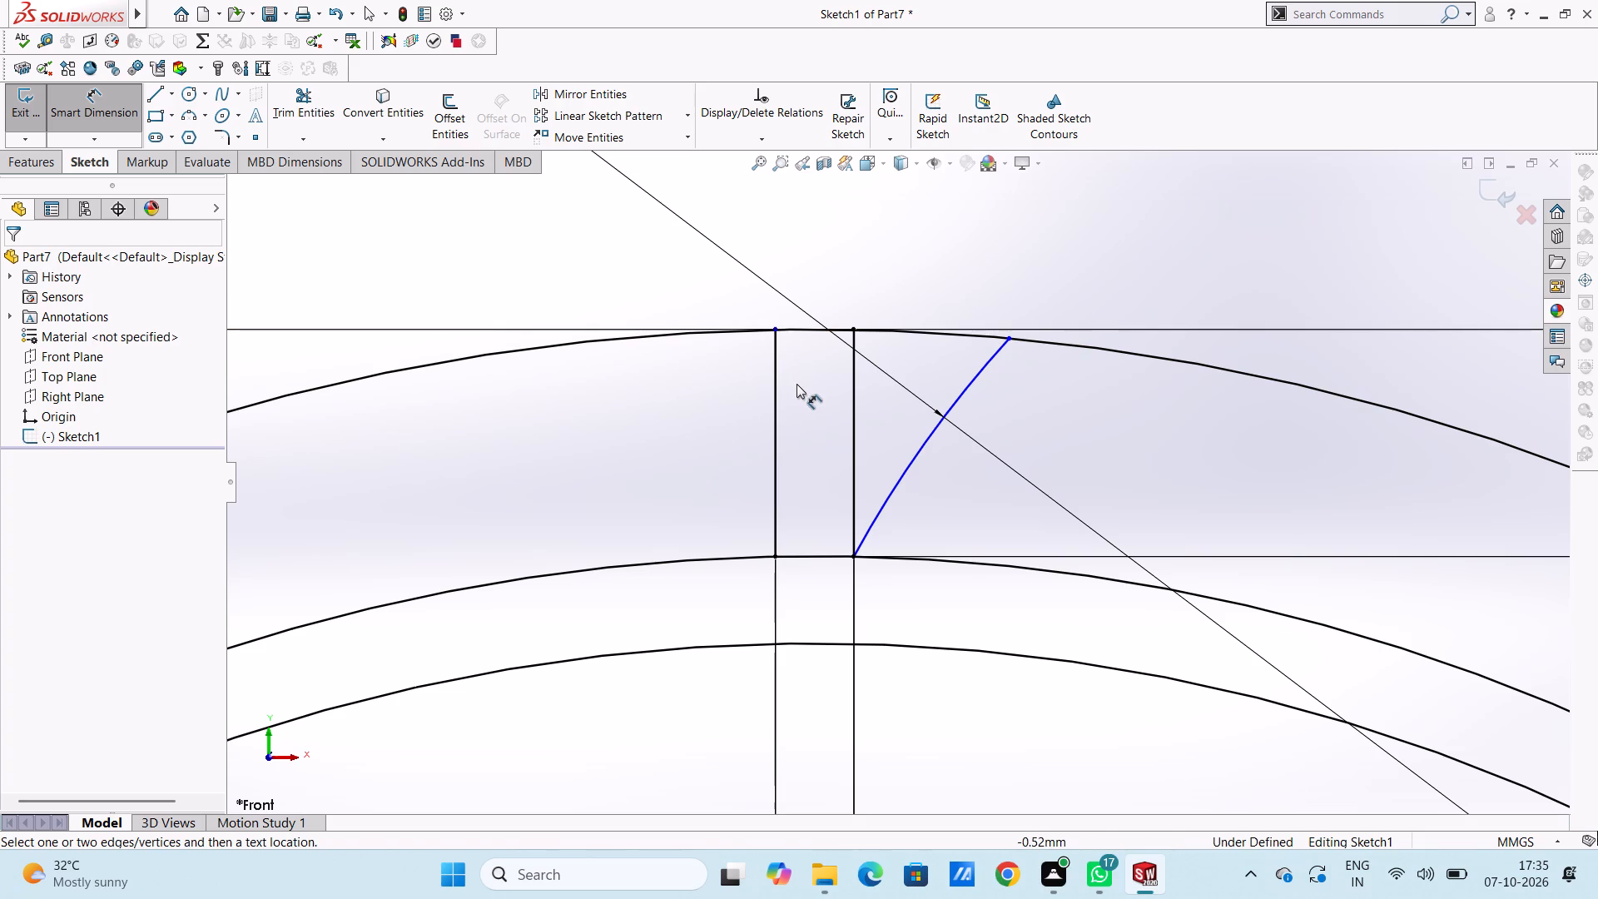
scroll(797, 384, "up", 5)
left_click(830, 395)
scroll(851, 610, "up", 4)
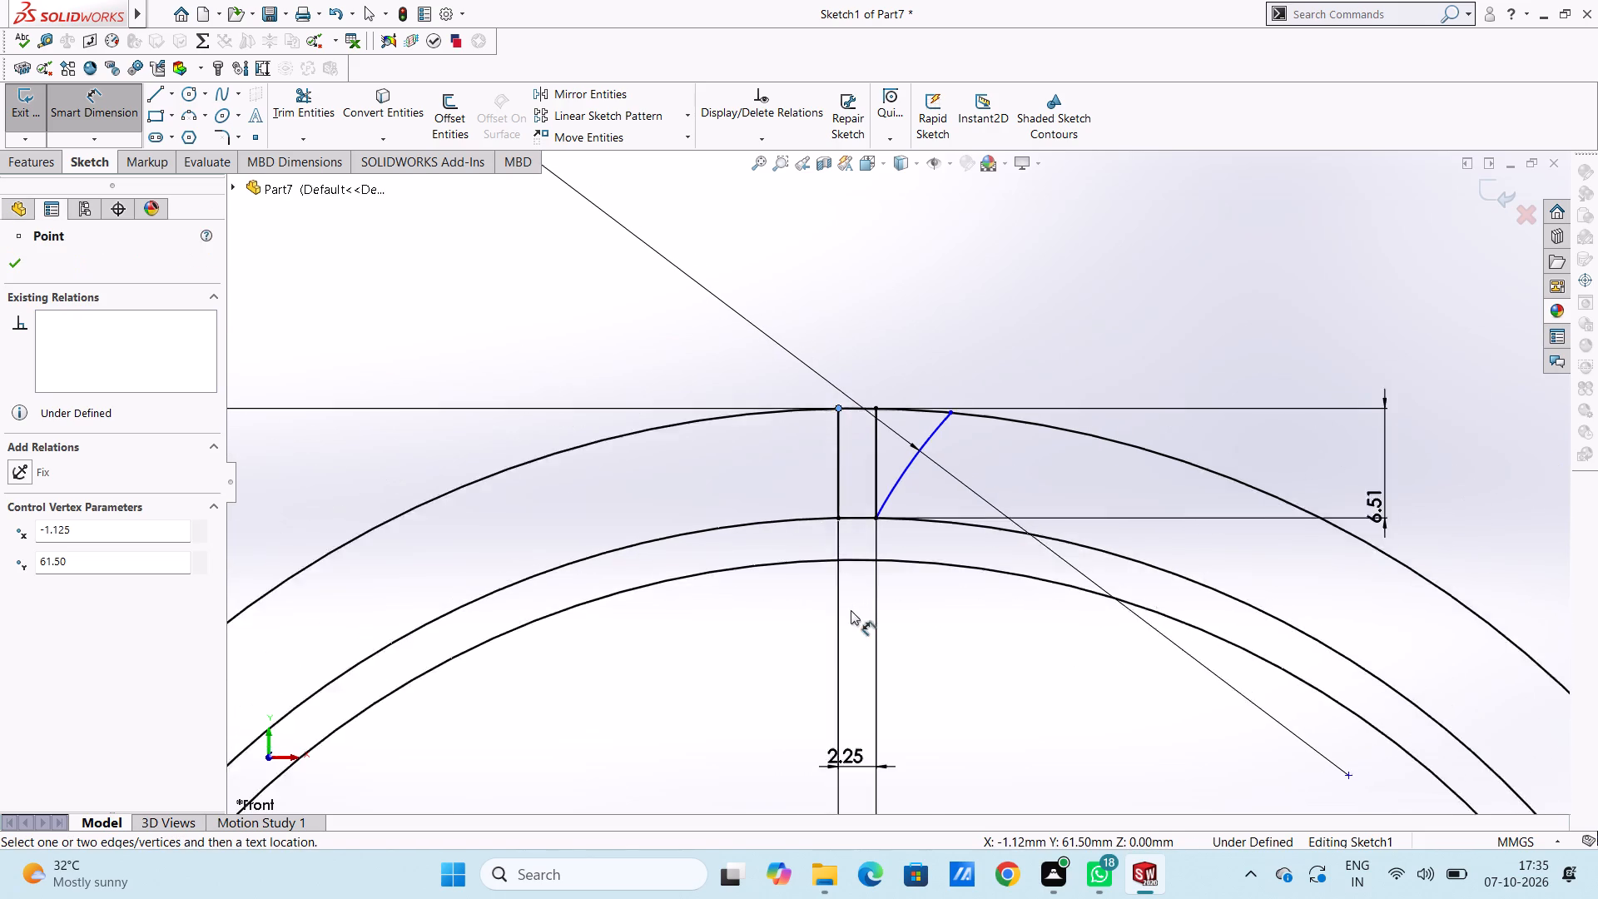
scroll(851, 610, "up", 4)
scroll(874, 743, "up", 3)
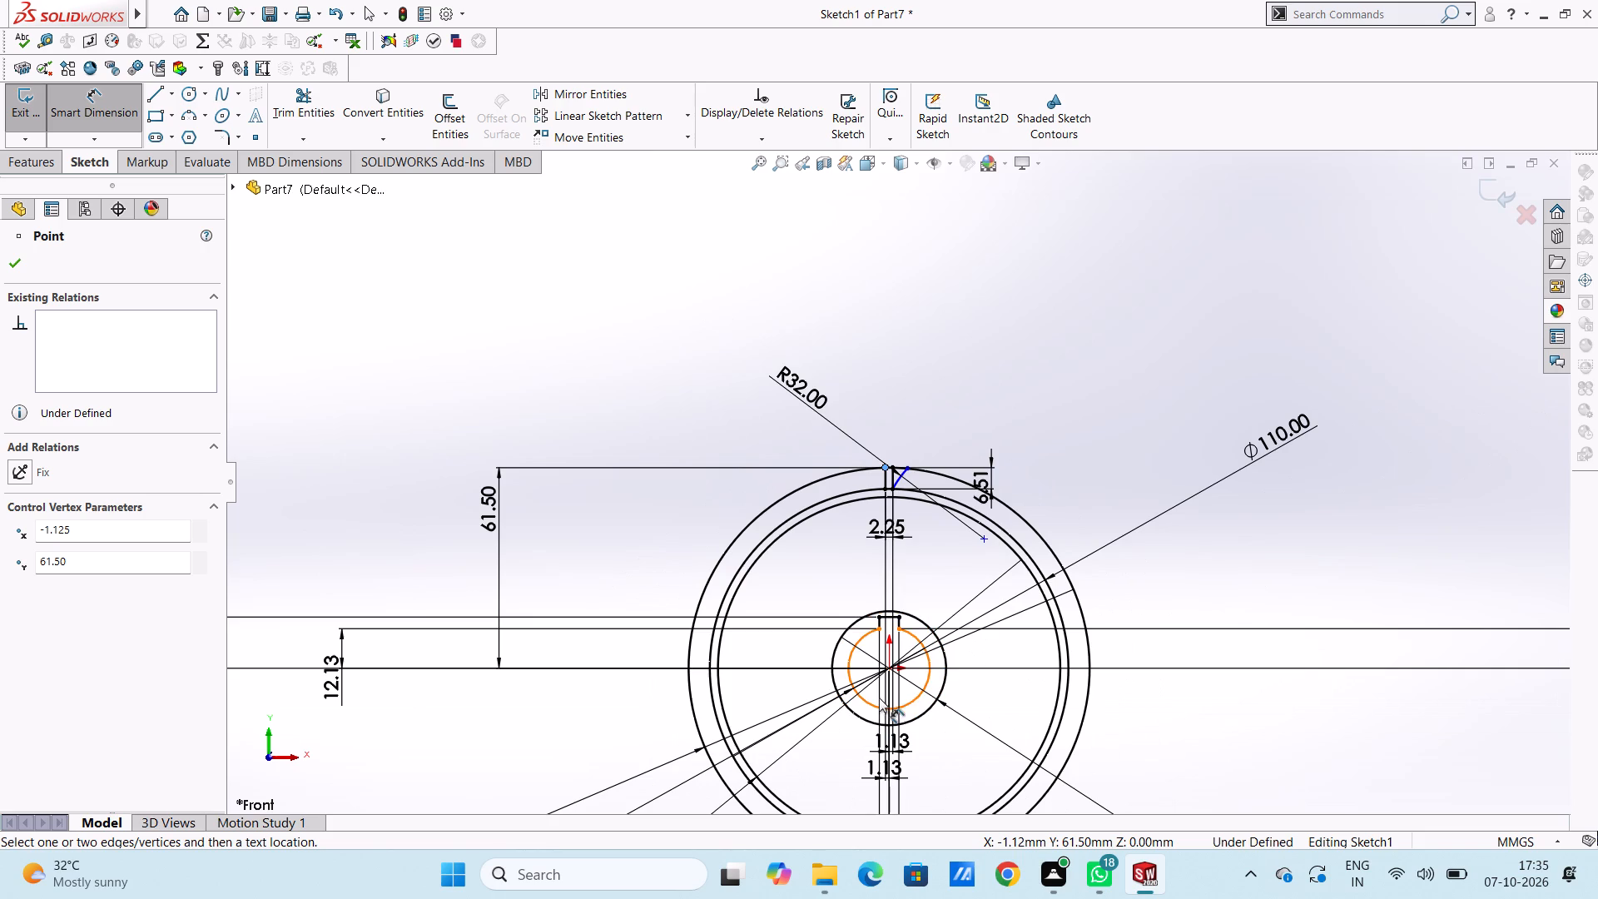
left_click(891, 669)
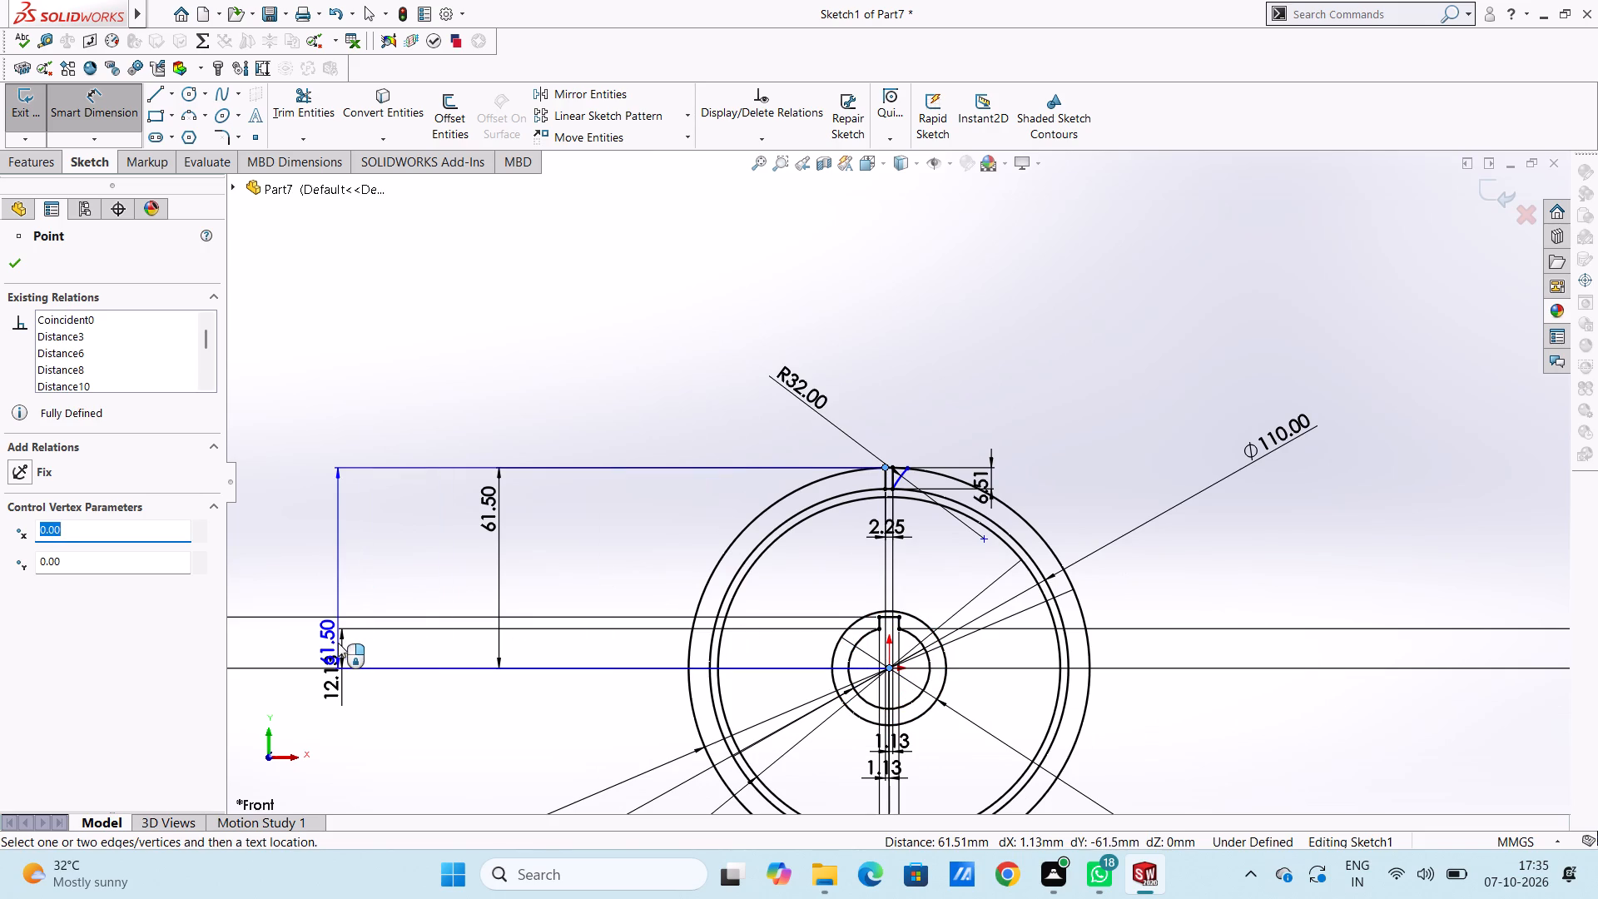
left_click(338, 643)
left_click(269, 626)
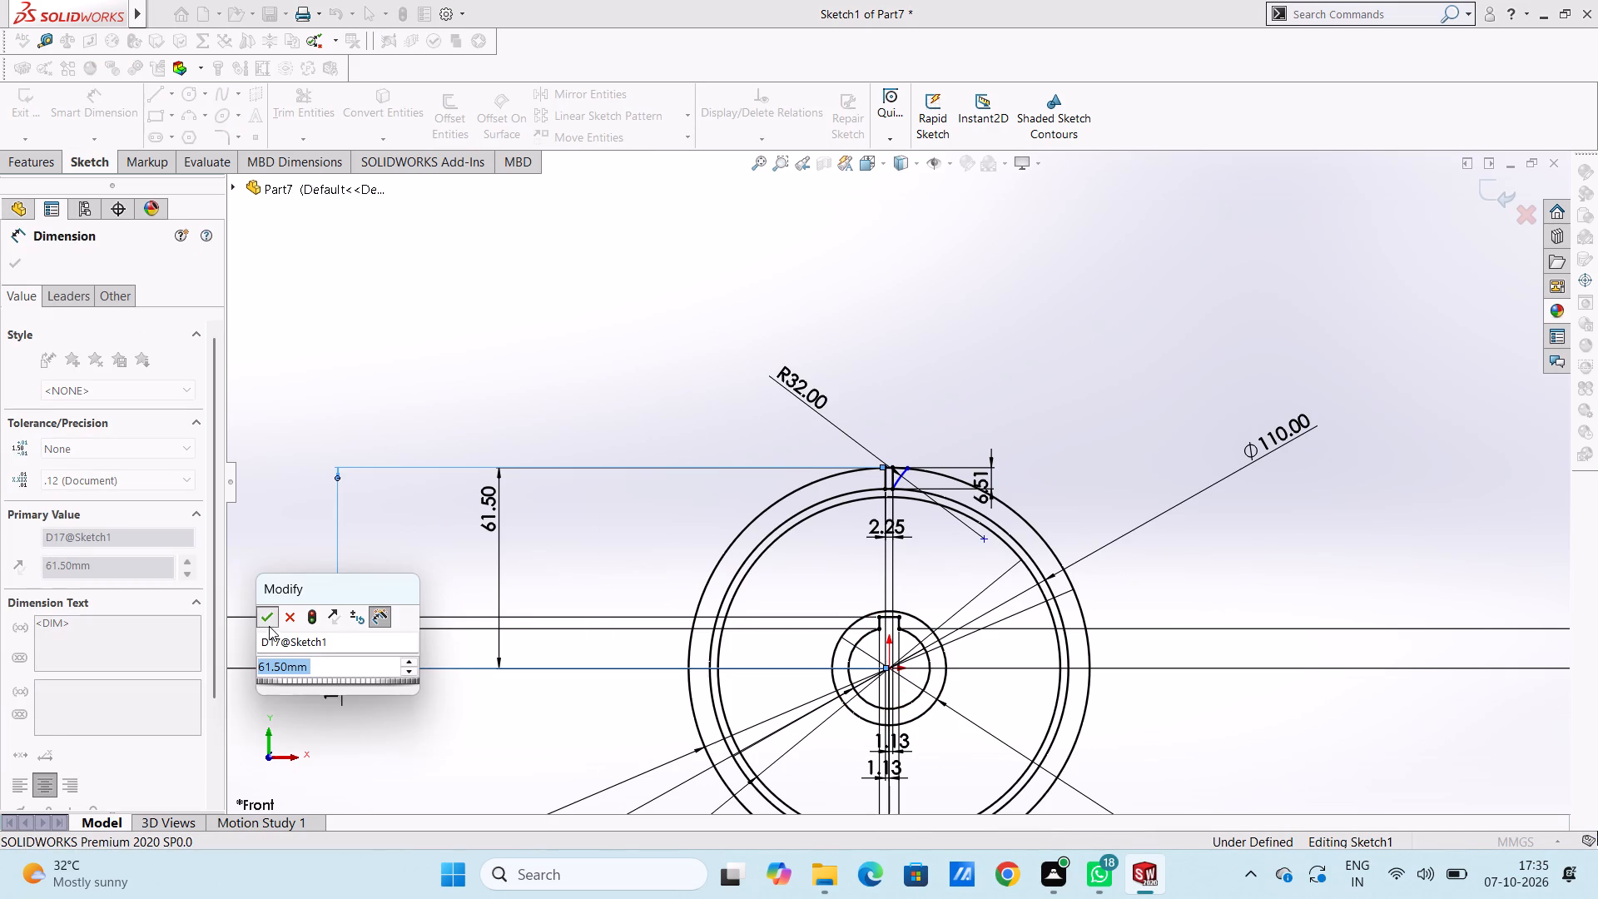
left_click(404, 547)
key("Escape")
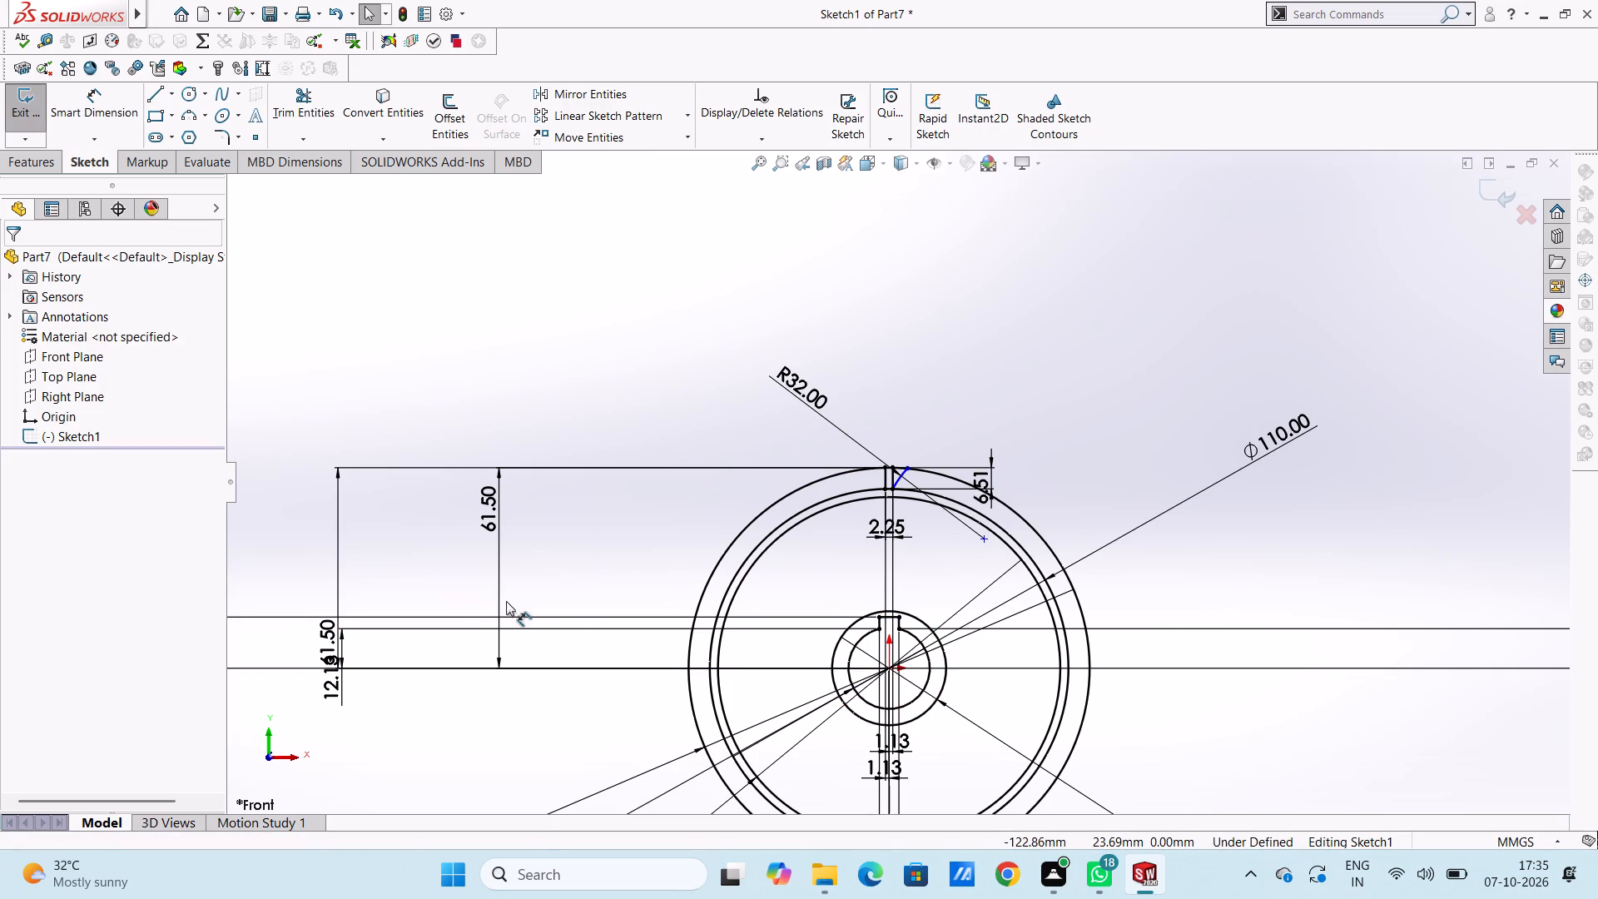
Add a tangent relation between the 32 mm radius arc and the 123 mm circle.
scroll(1024, 359, "down", 4)
scroll(711, 658, "down", 4)
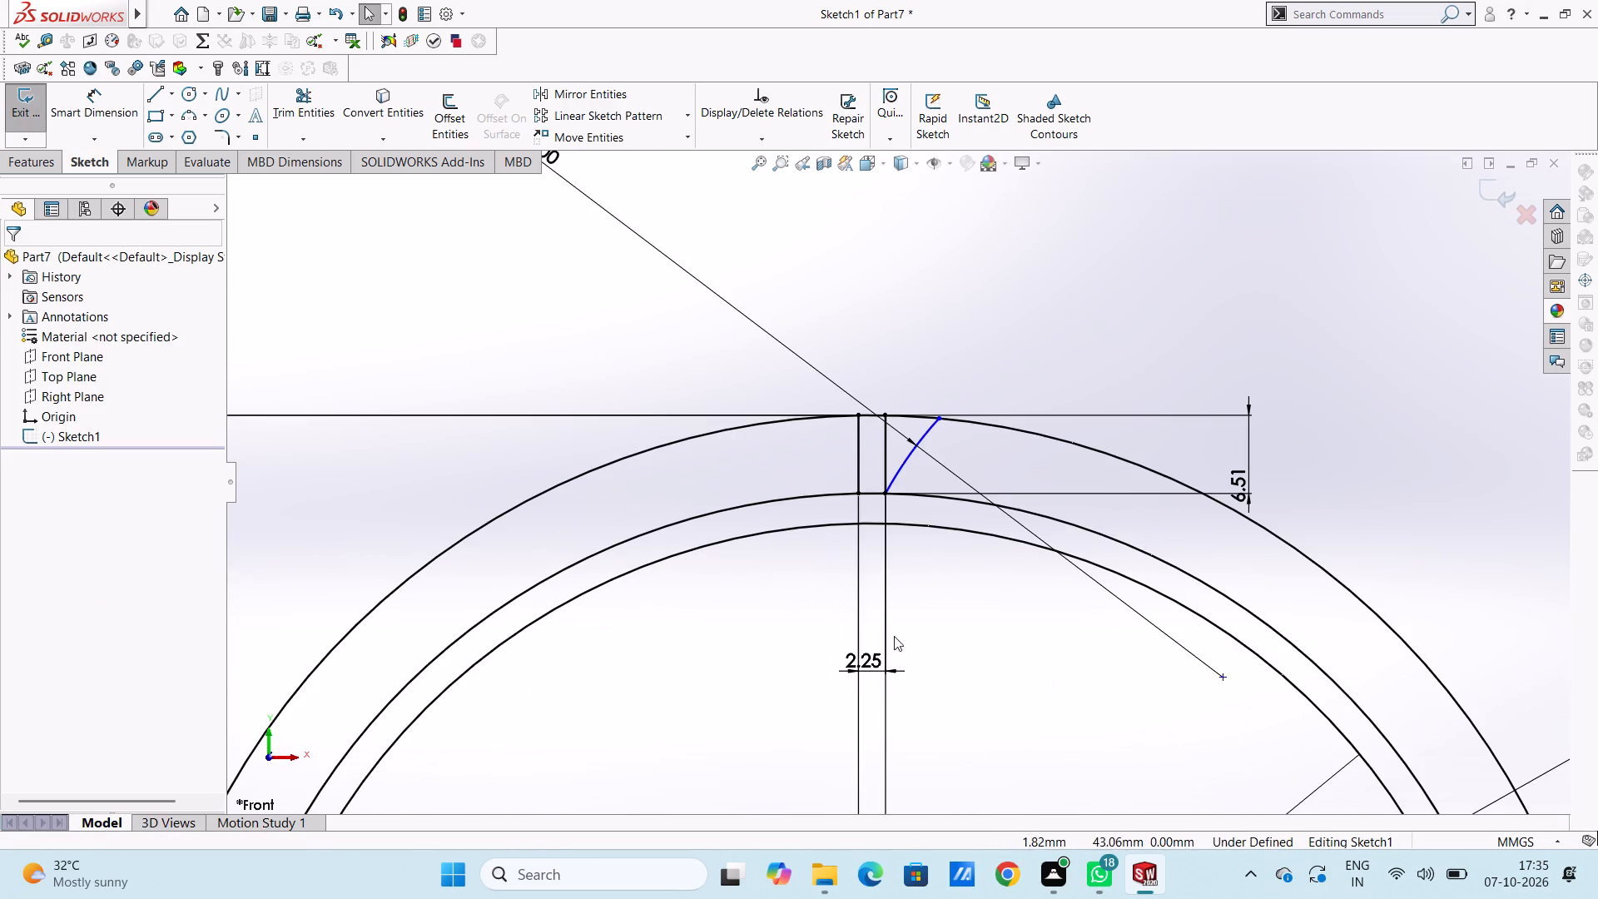
scroll(965, 458, "down", 4)
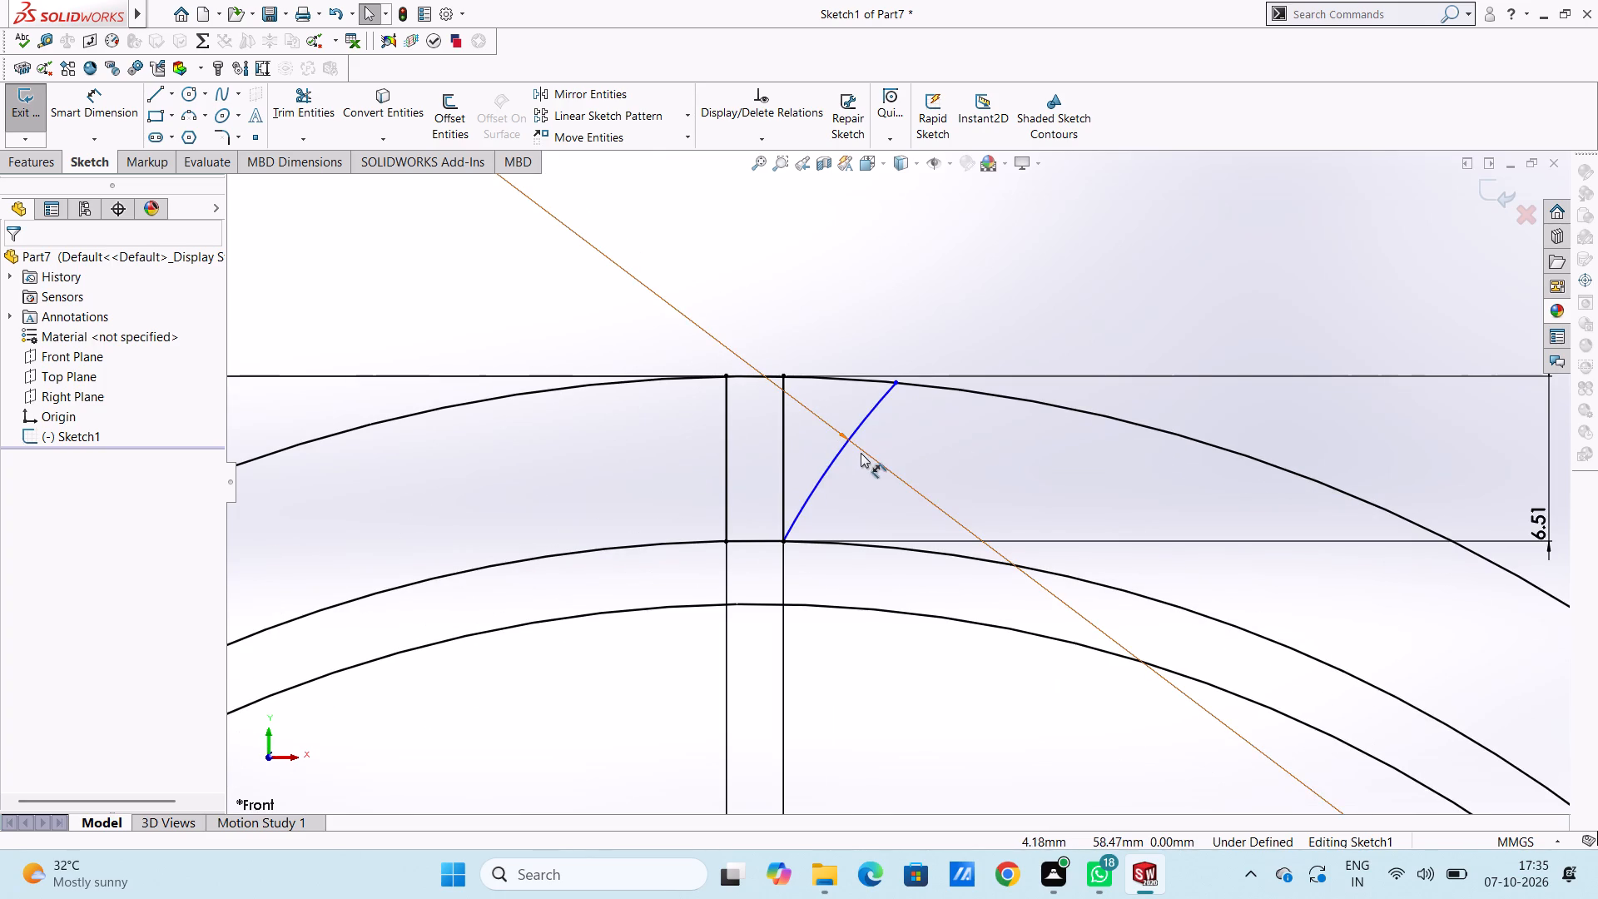
left_click(846, 449)
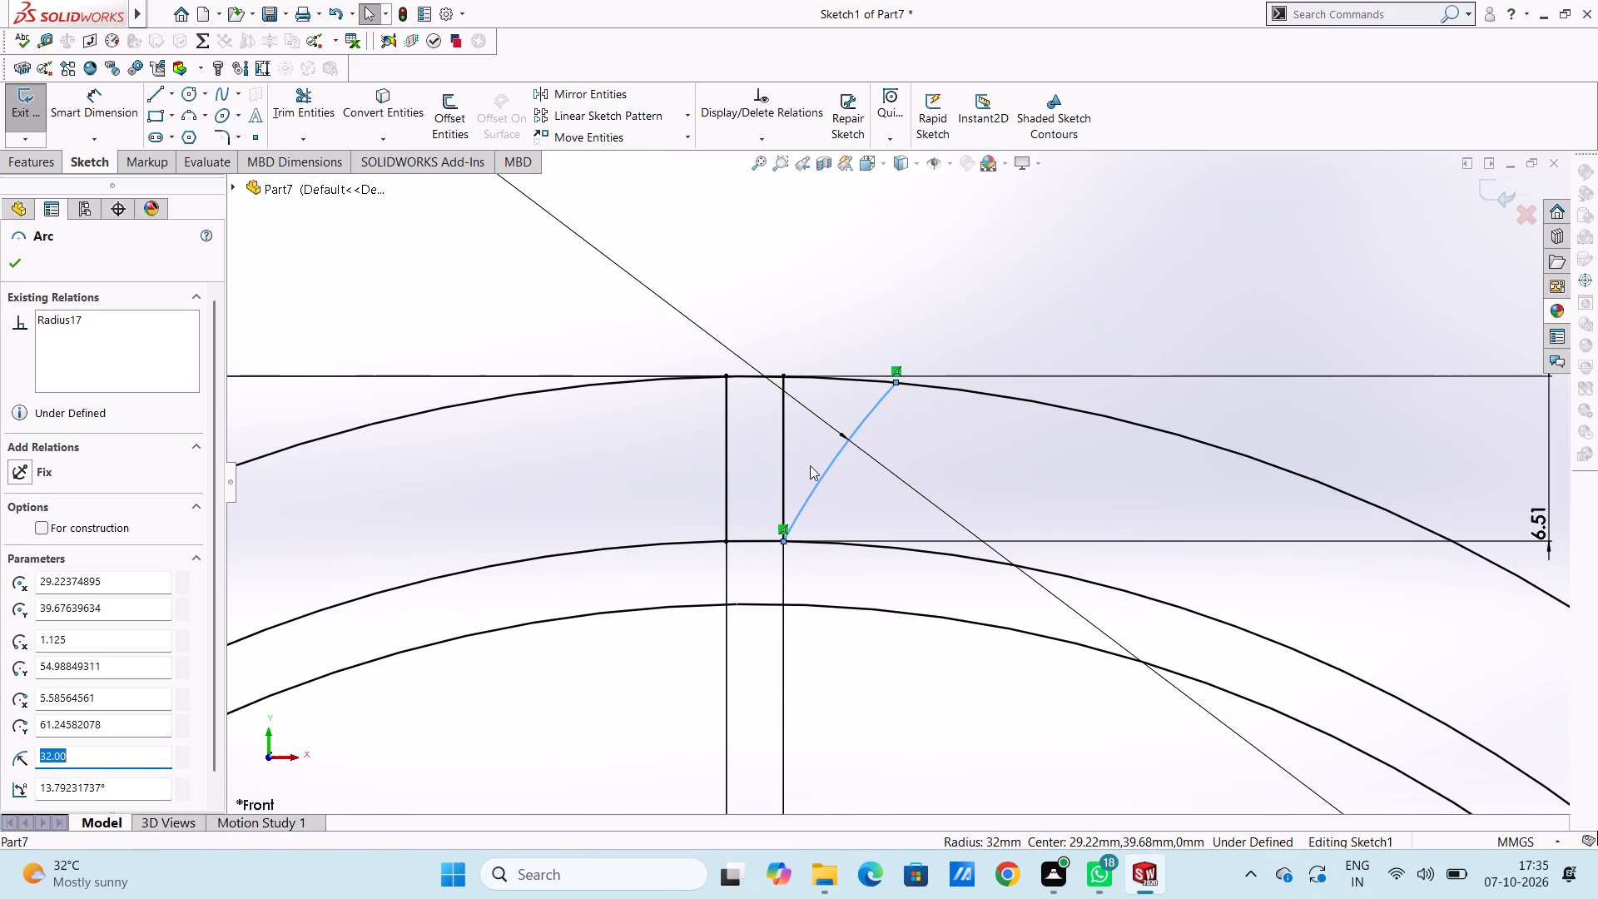
left_click(844, 380, "ctrl")
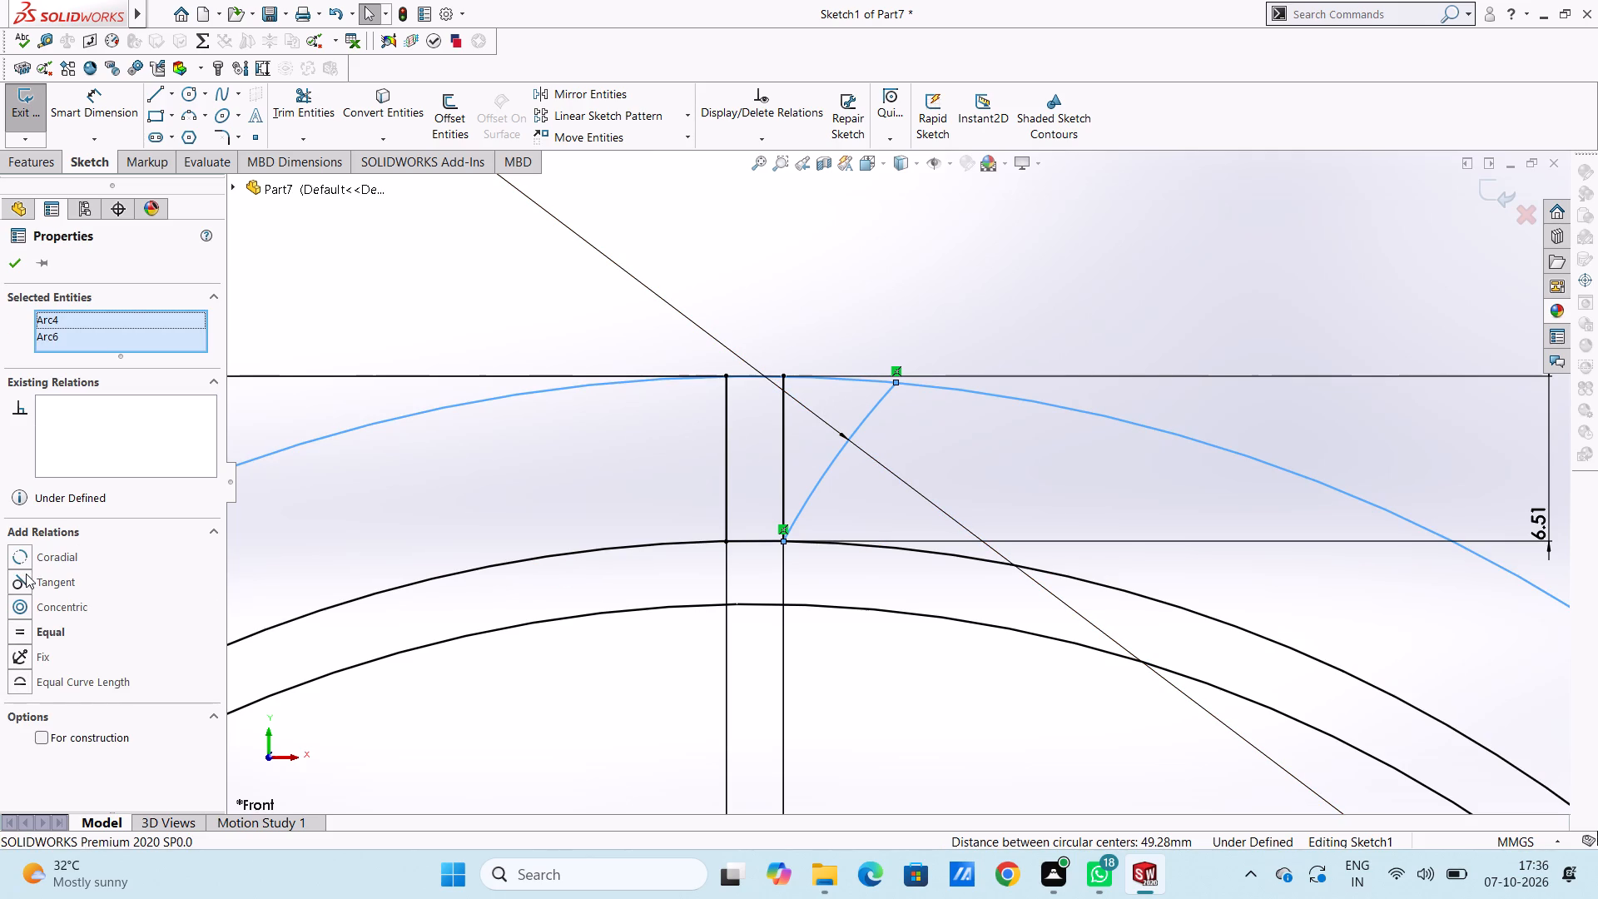
left_click(11, 581)
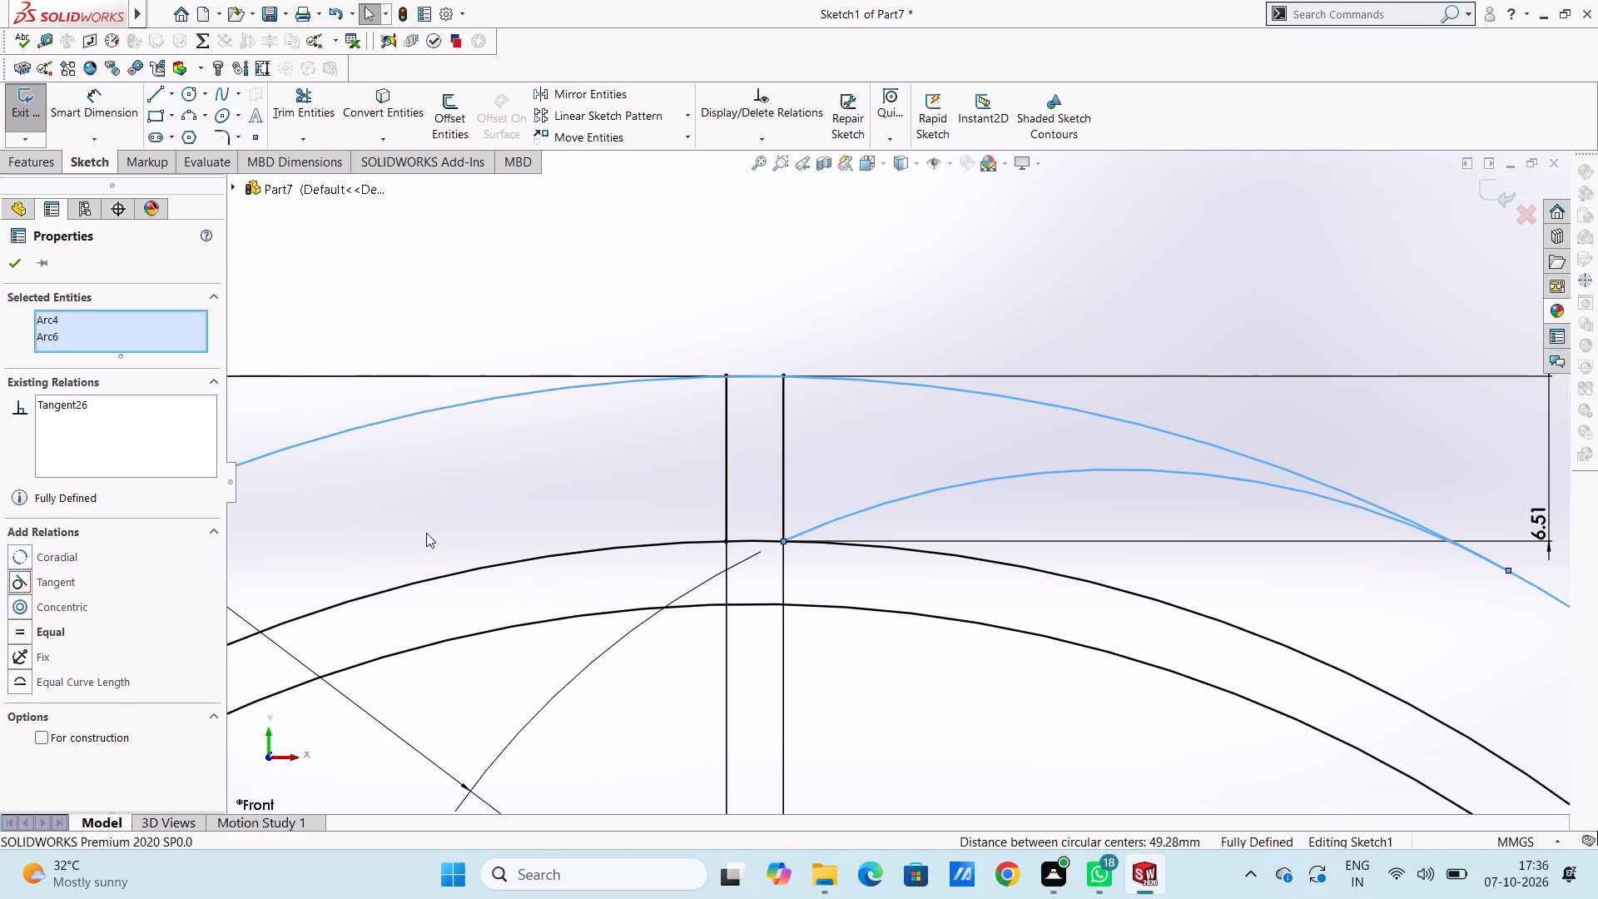
left_click(572, 485)
scroll(572, 484, "up", 10)
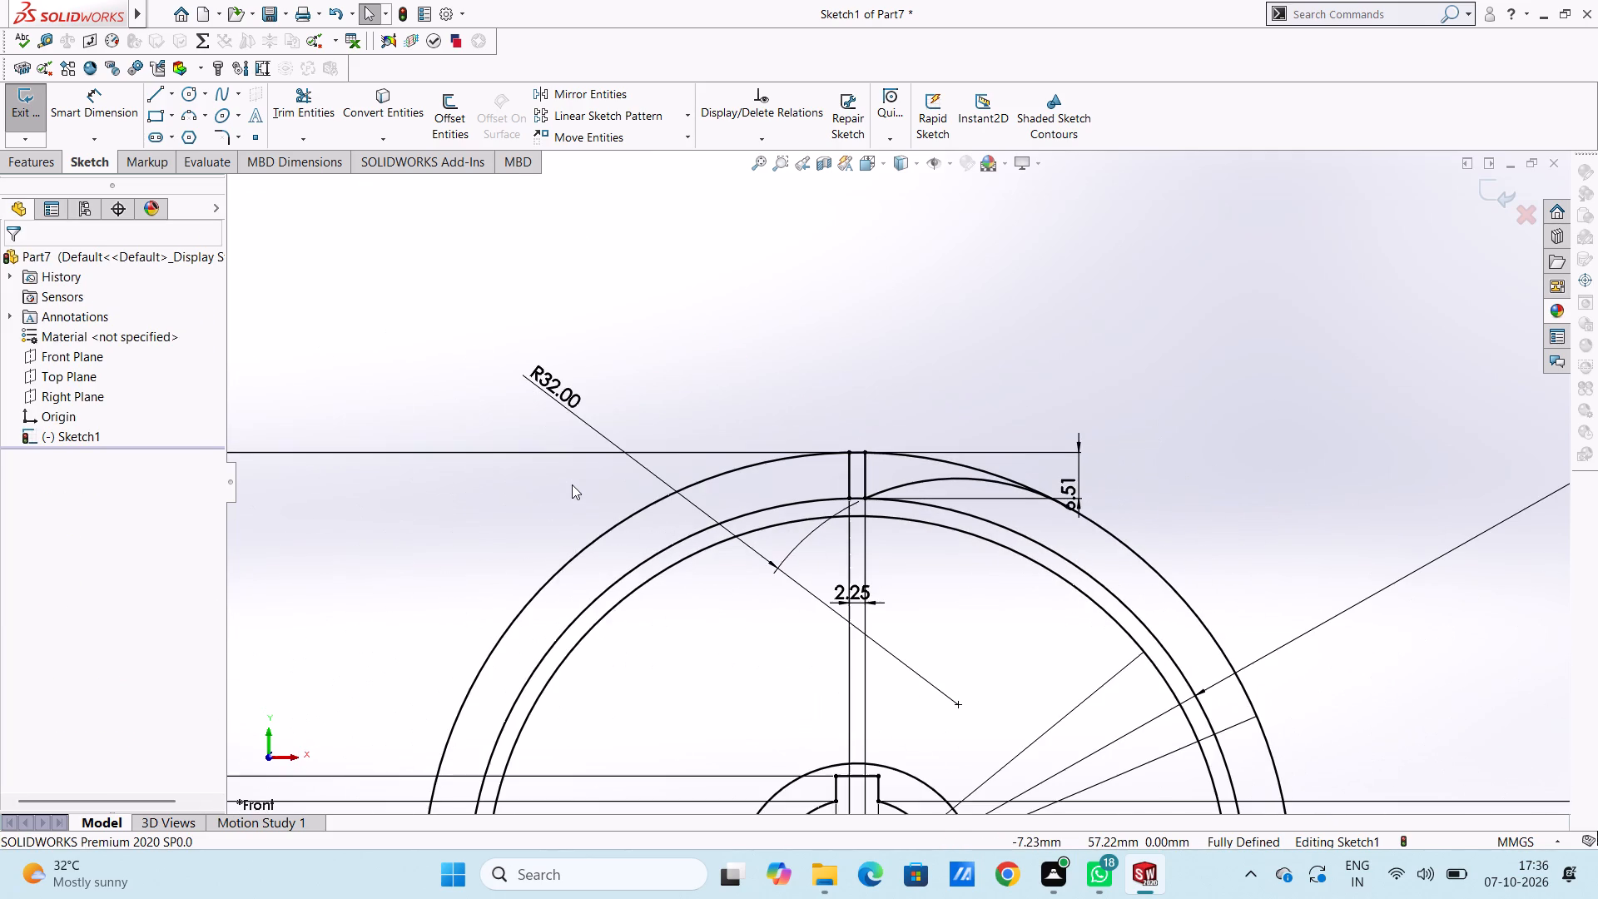
Undo the tangent relation between the 32 mm radius arc and the 123 mm circle.
key("ctrl+z")
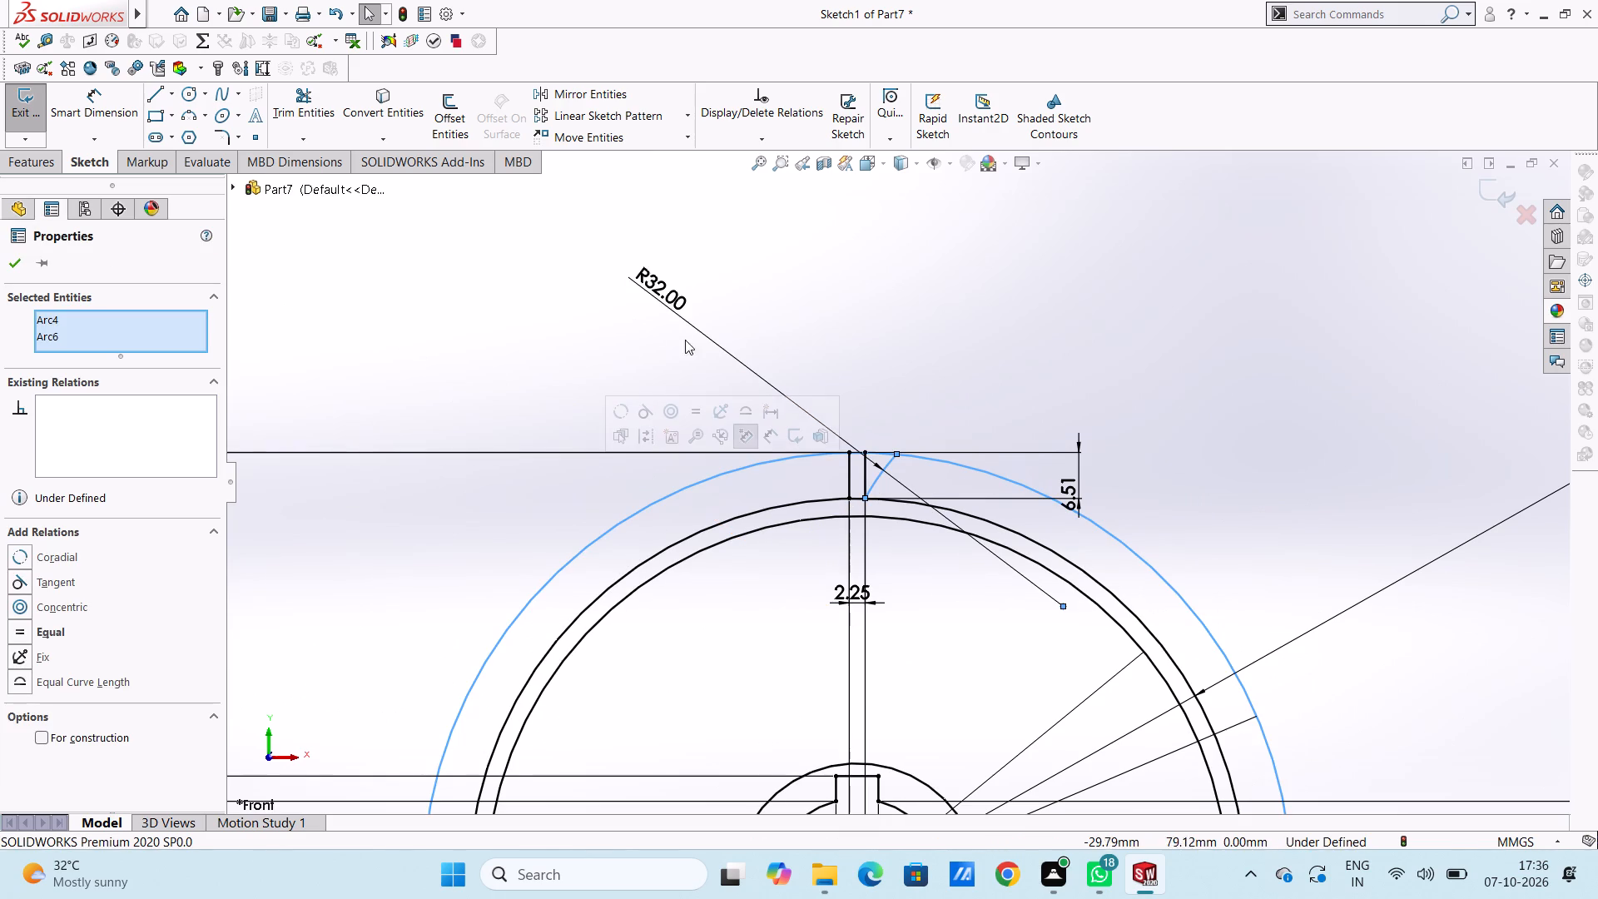
left_click(591, 351)
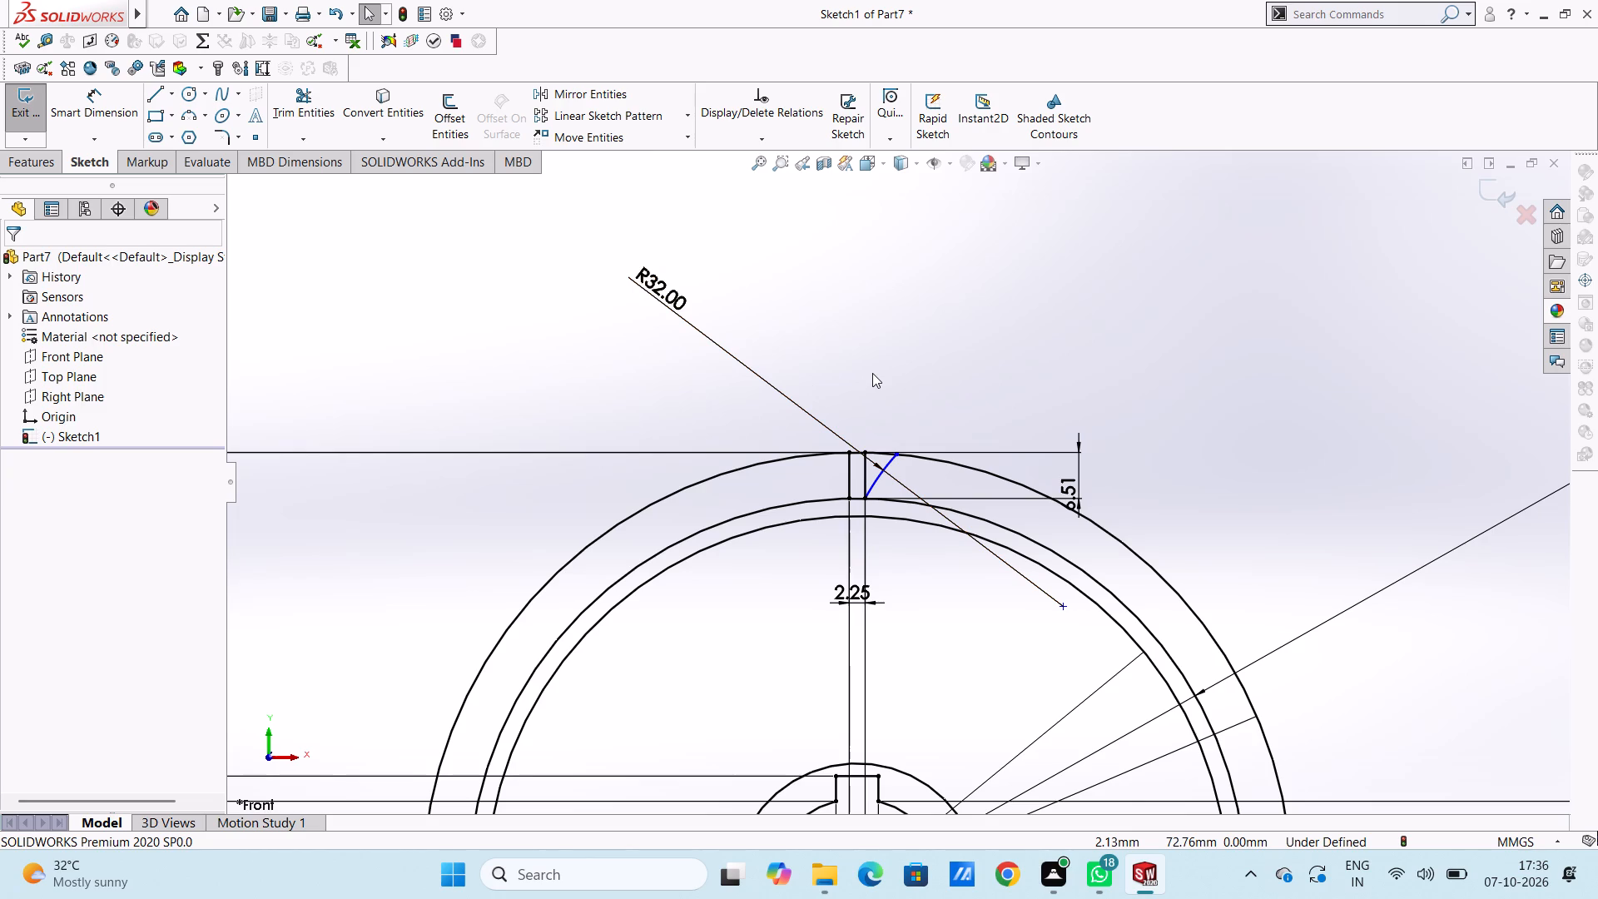
Dimension the vertical distance from the origin to the upper endpoint of the 32 mm radius arc.
scroll(925, 571, "down", 3)
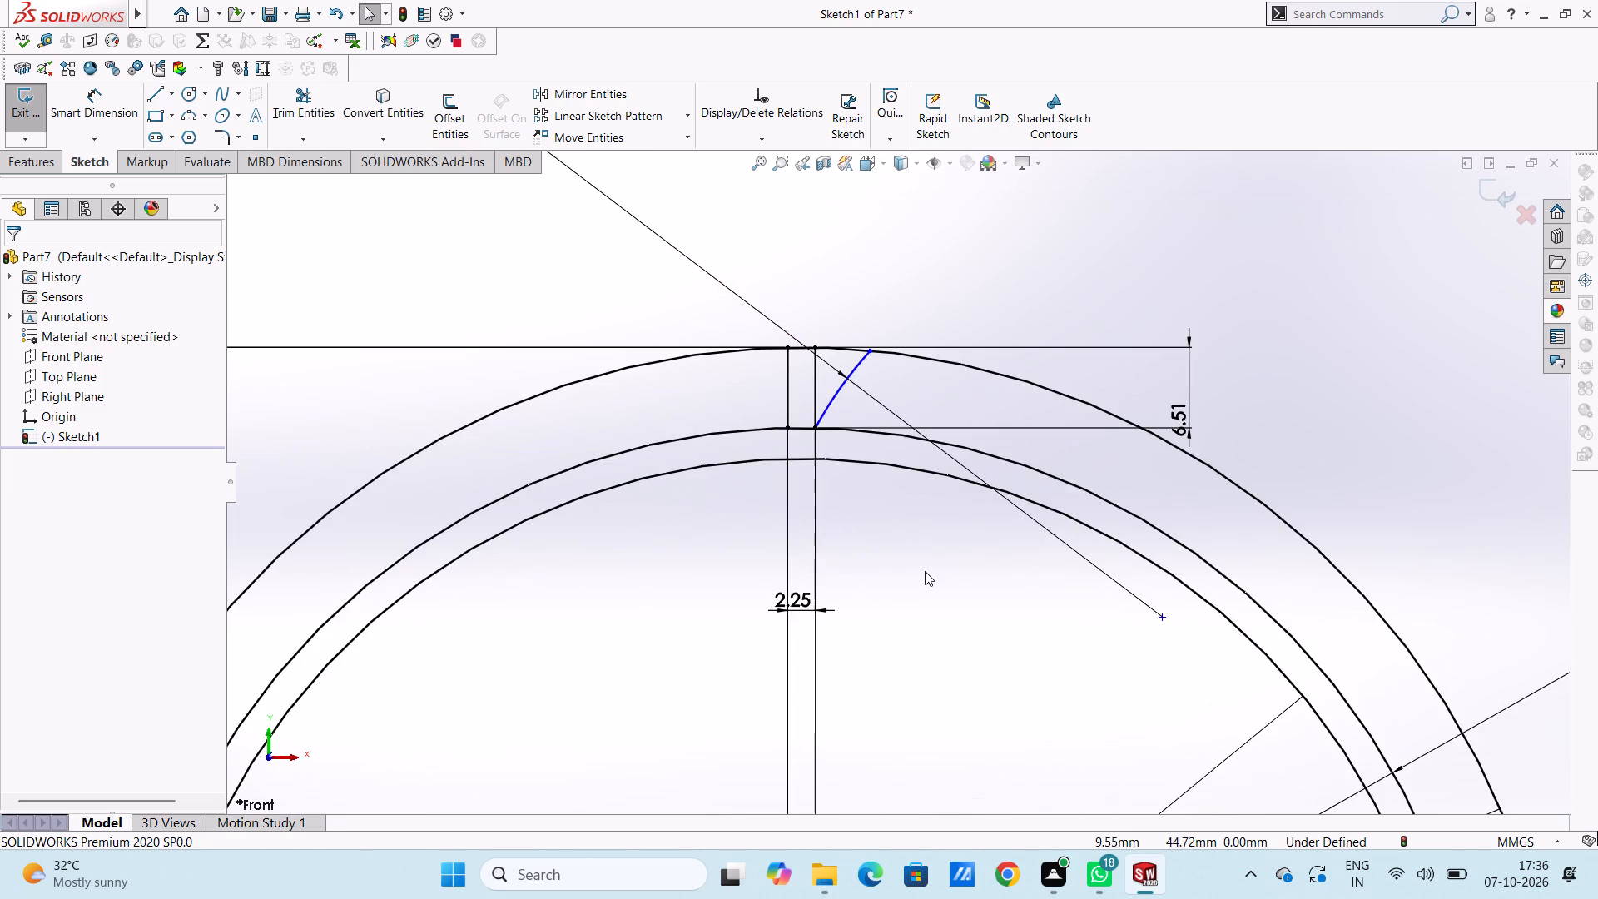
scroll(876, 434, "down", 3)
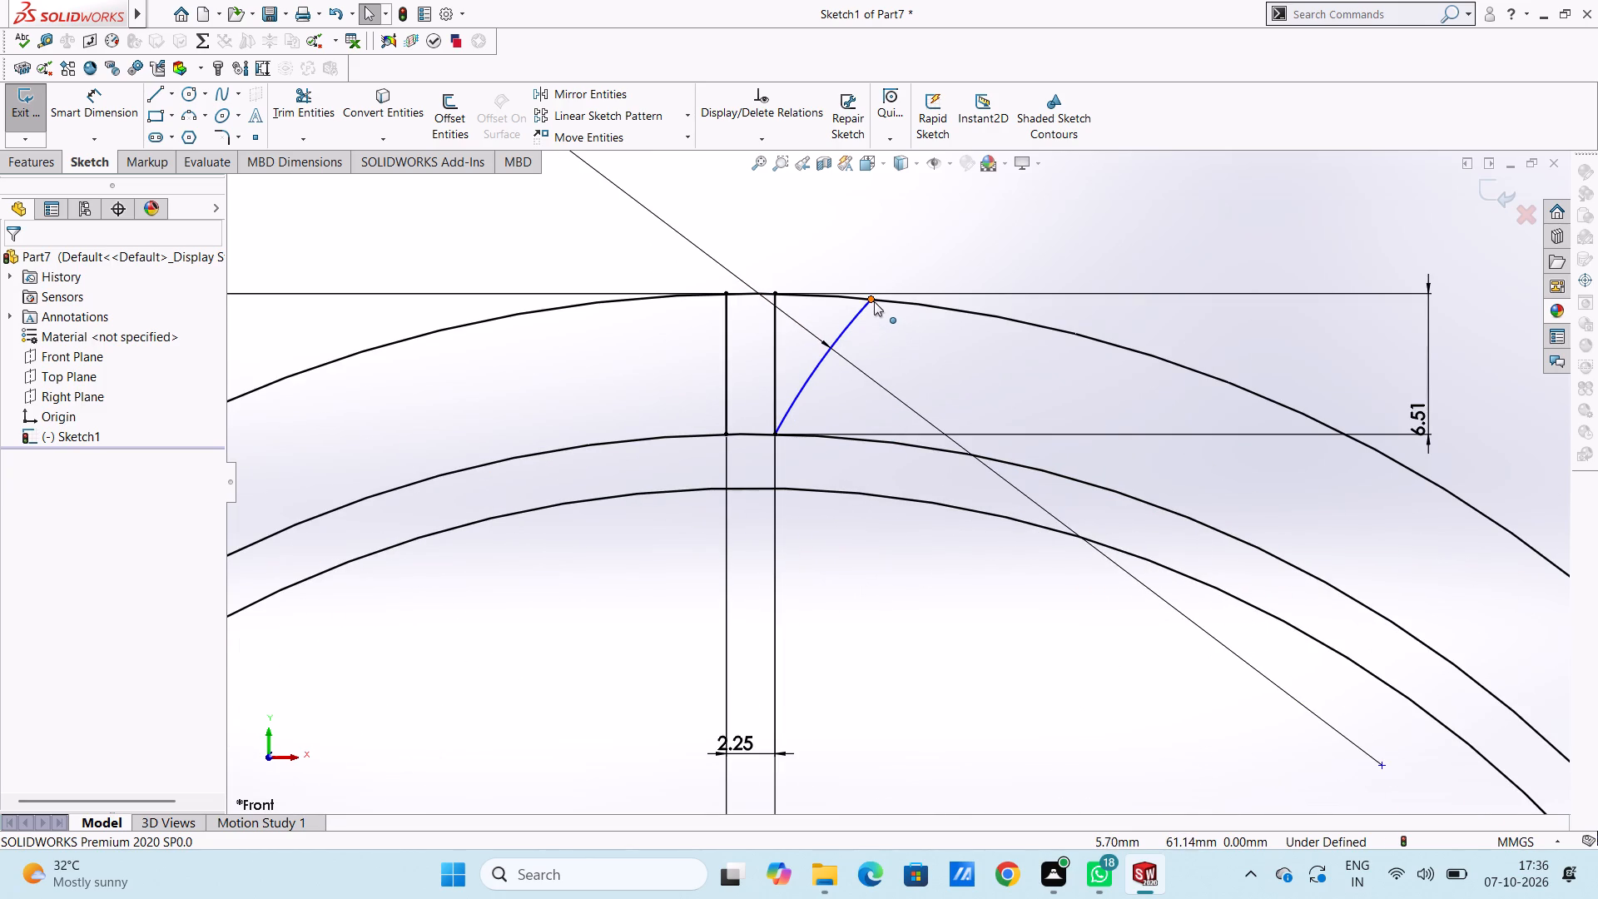
left_click(874, 300)
scroll(907, 473, "up", 4)
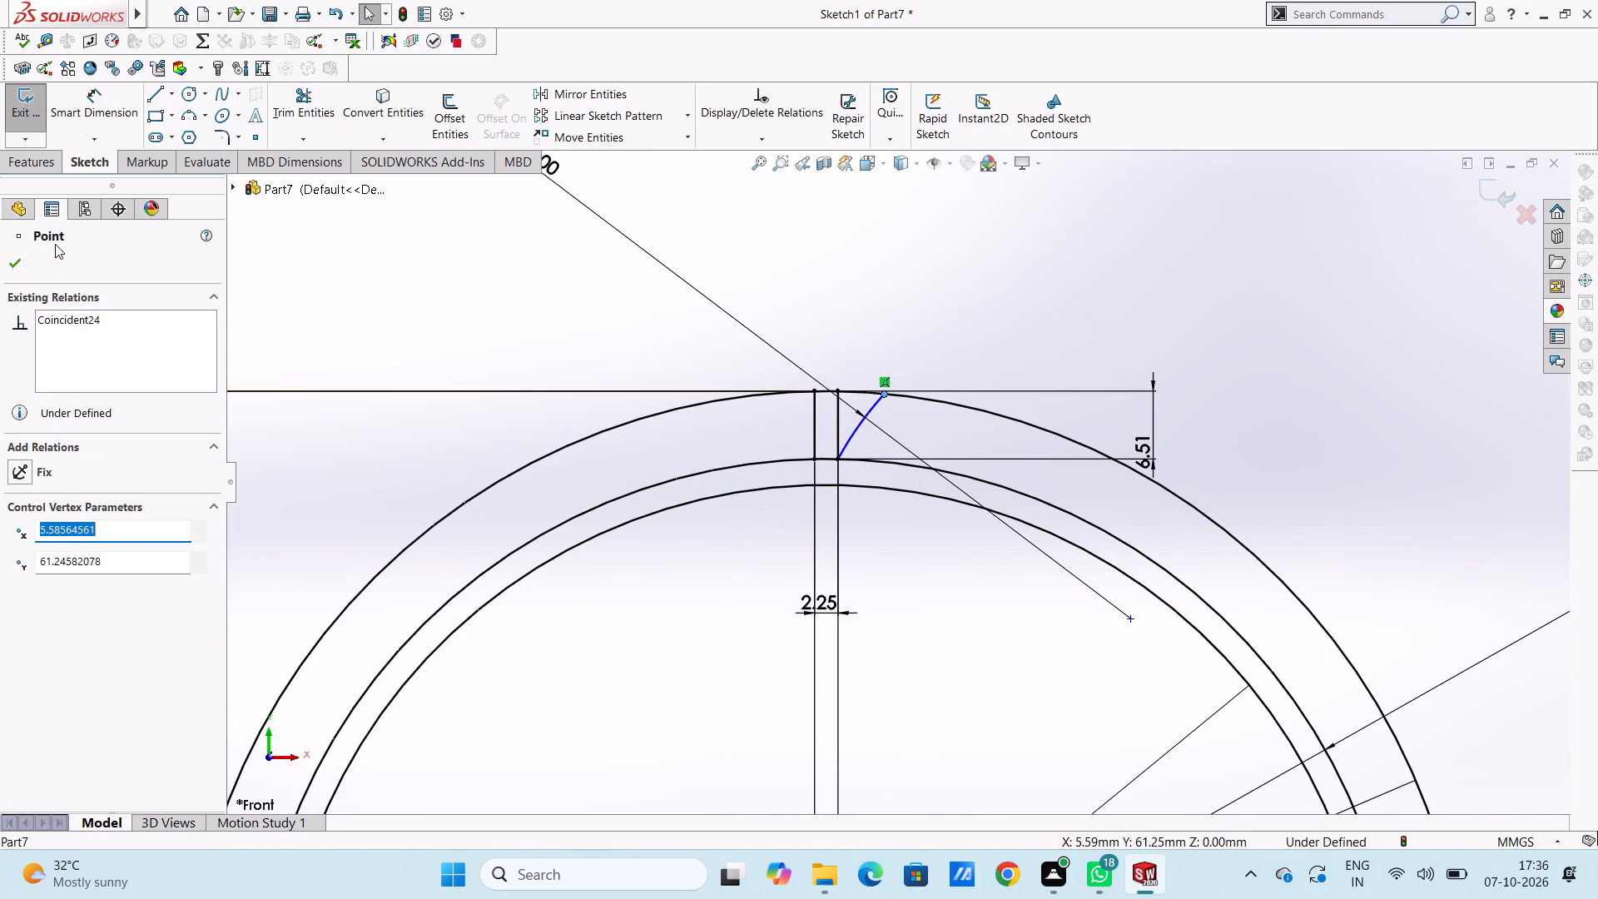
left_click(96, 101)
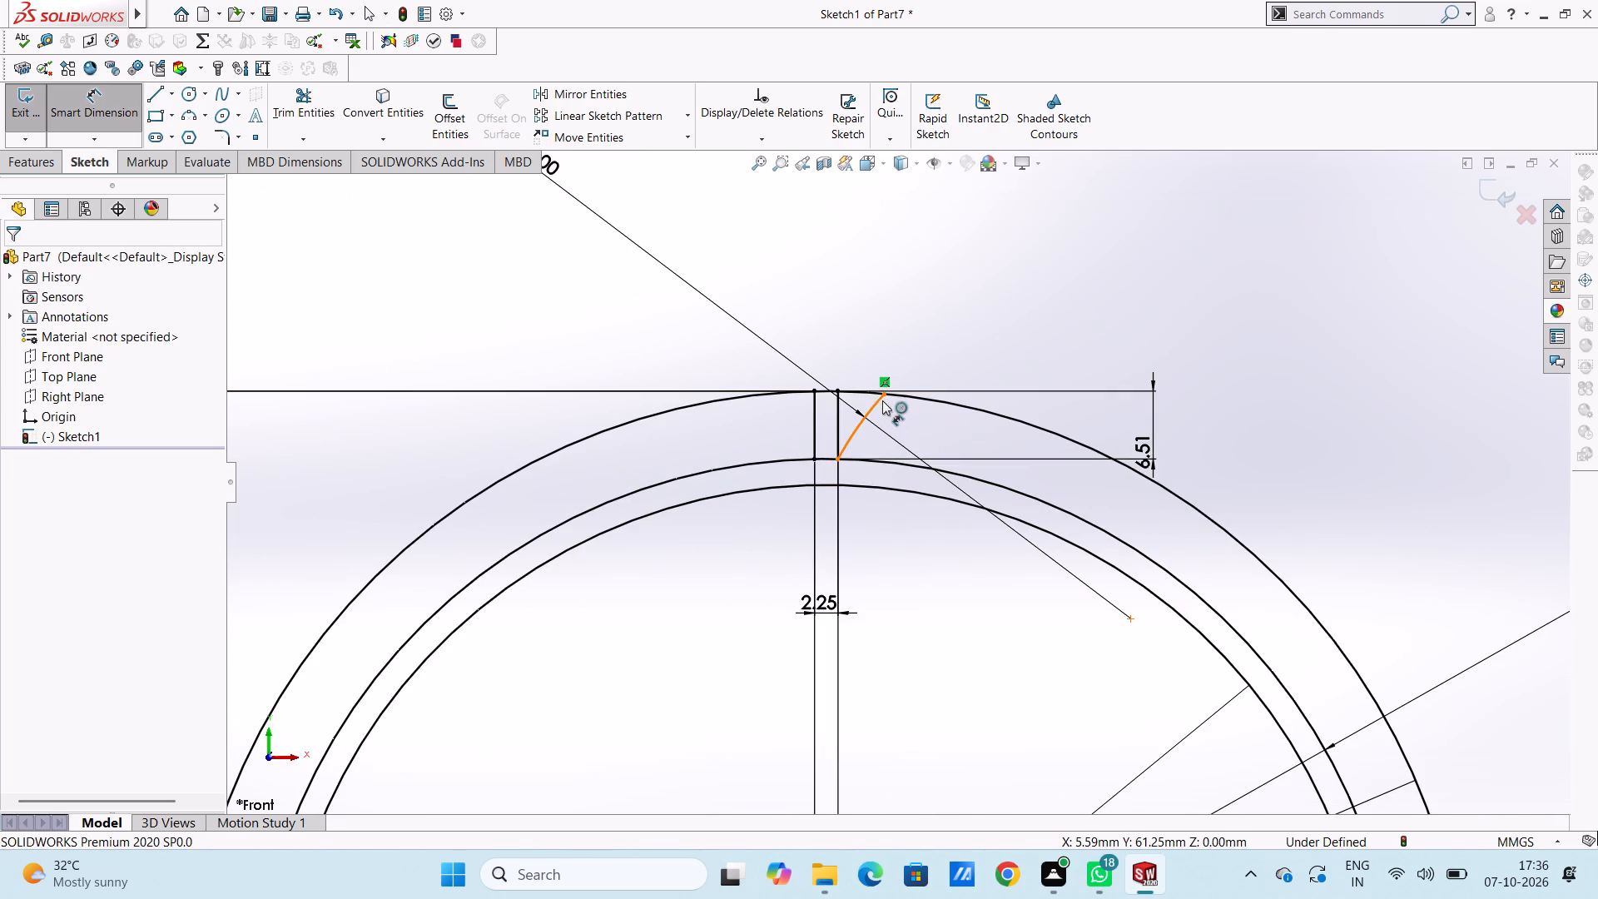
left_click(884, 397)
scroll(888, 473, "up", 6)
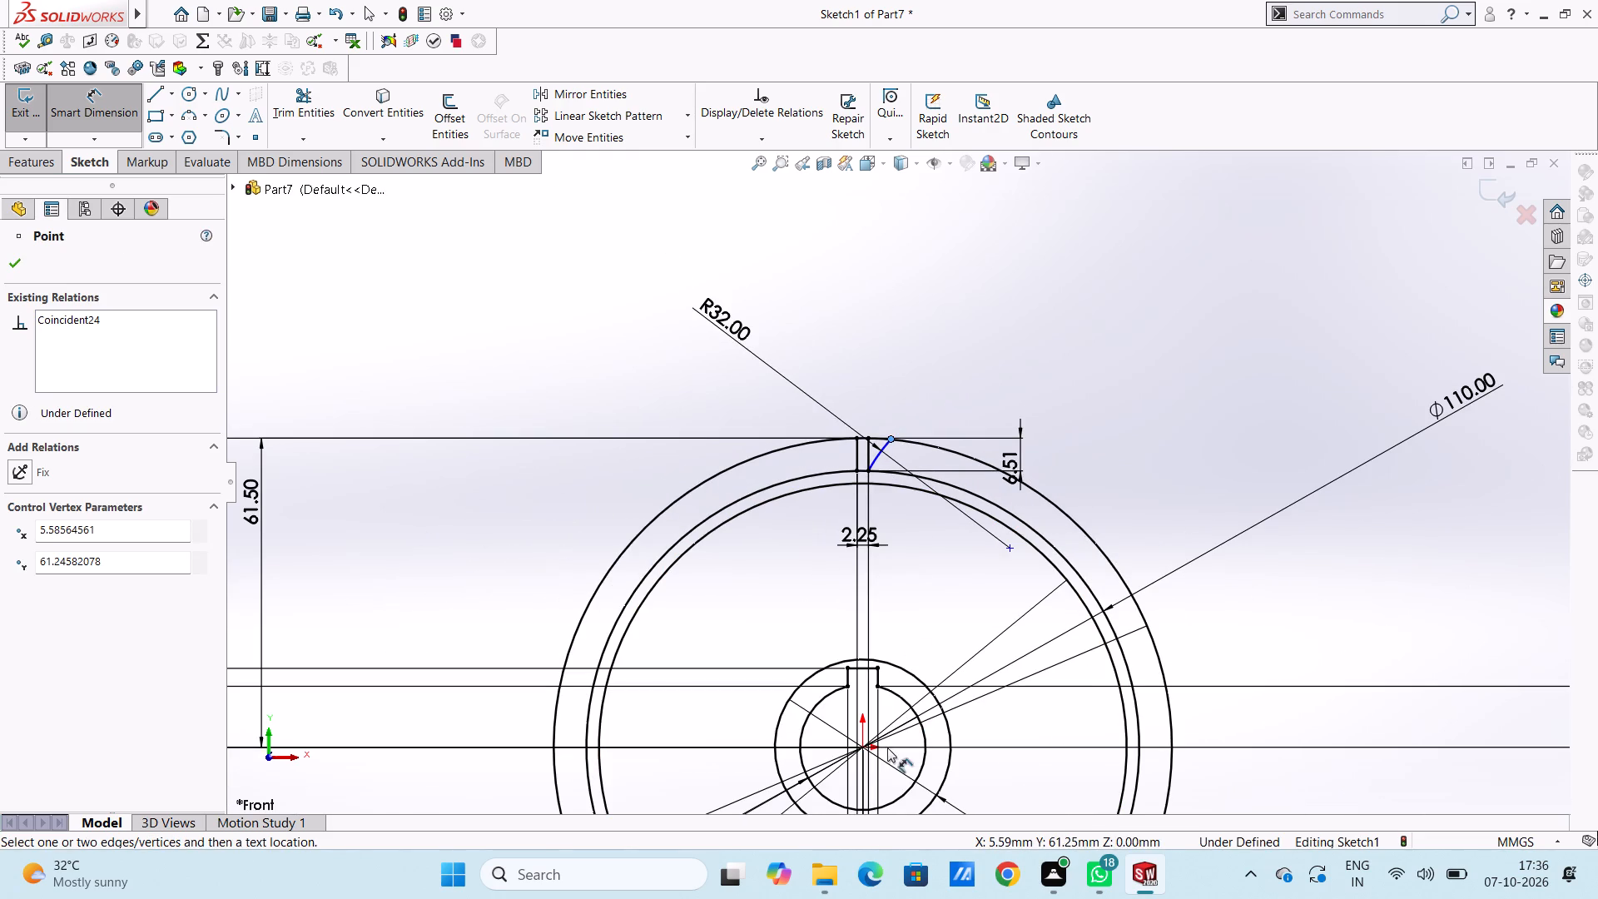
left_click(866, 748)
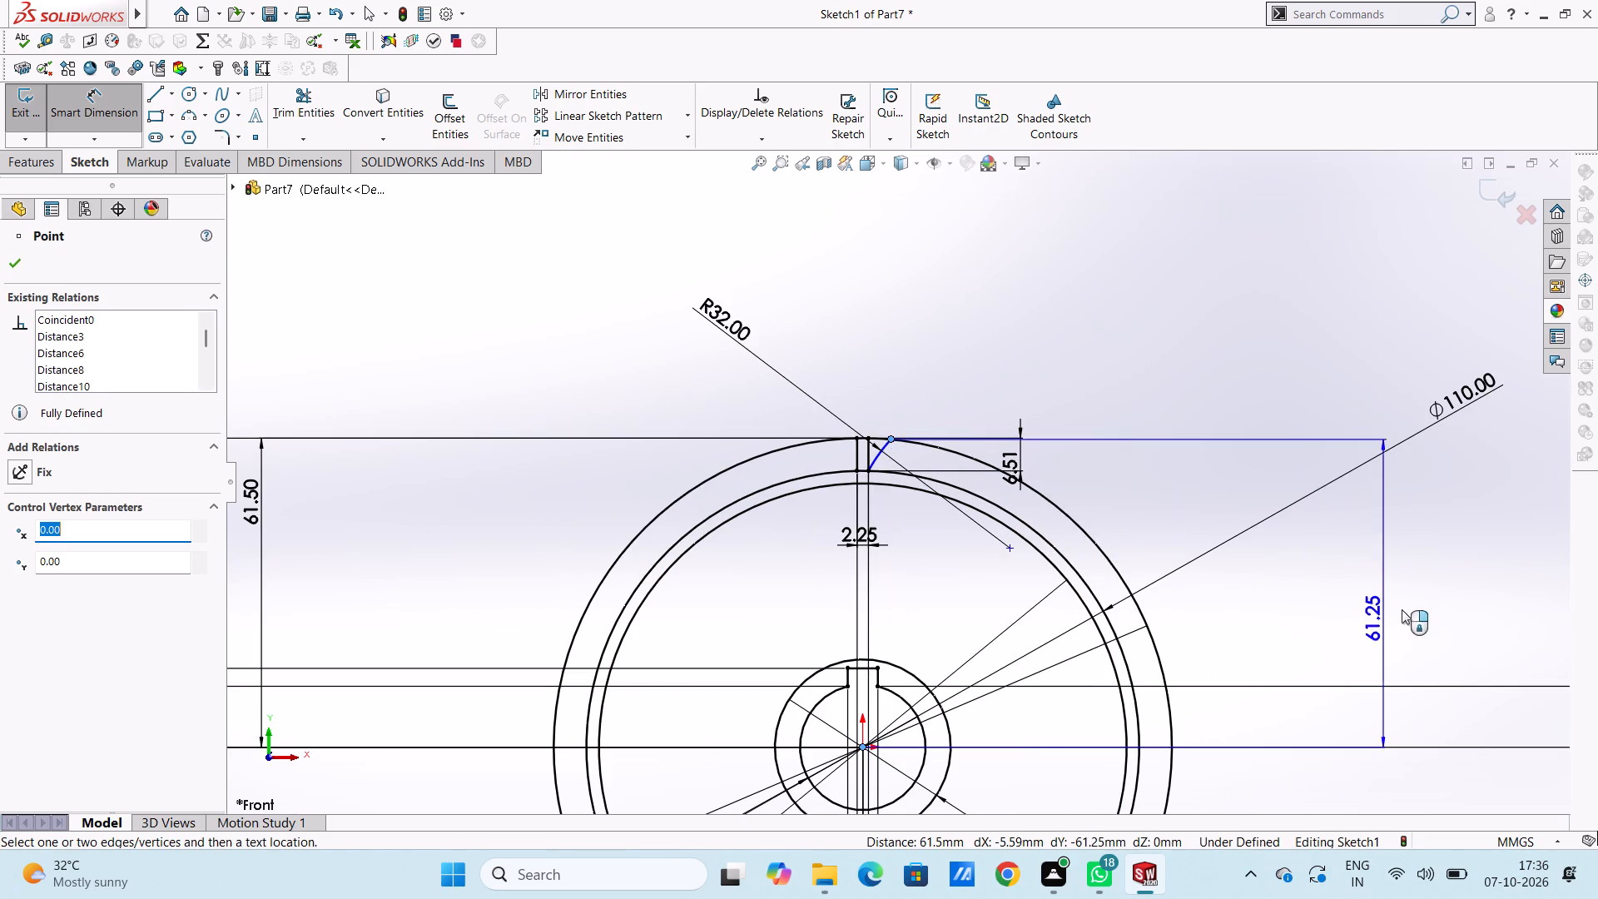
left_click(1476, 594)
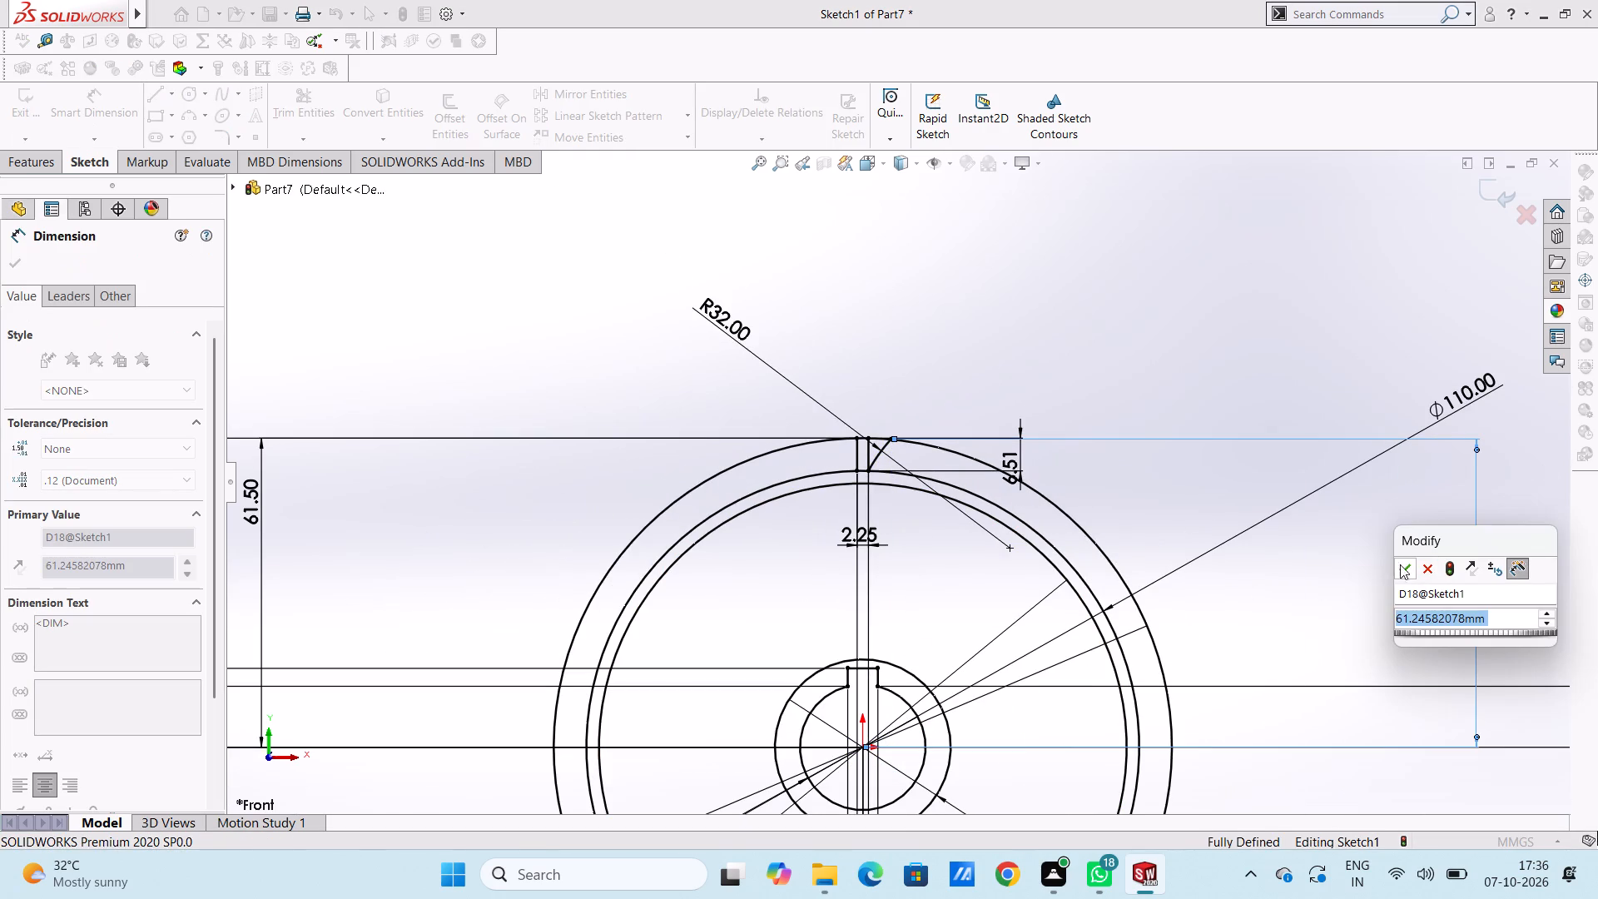
left_click(1396, 563)
left_click(1343, 590)
scroll(968, 584, "down", 3)
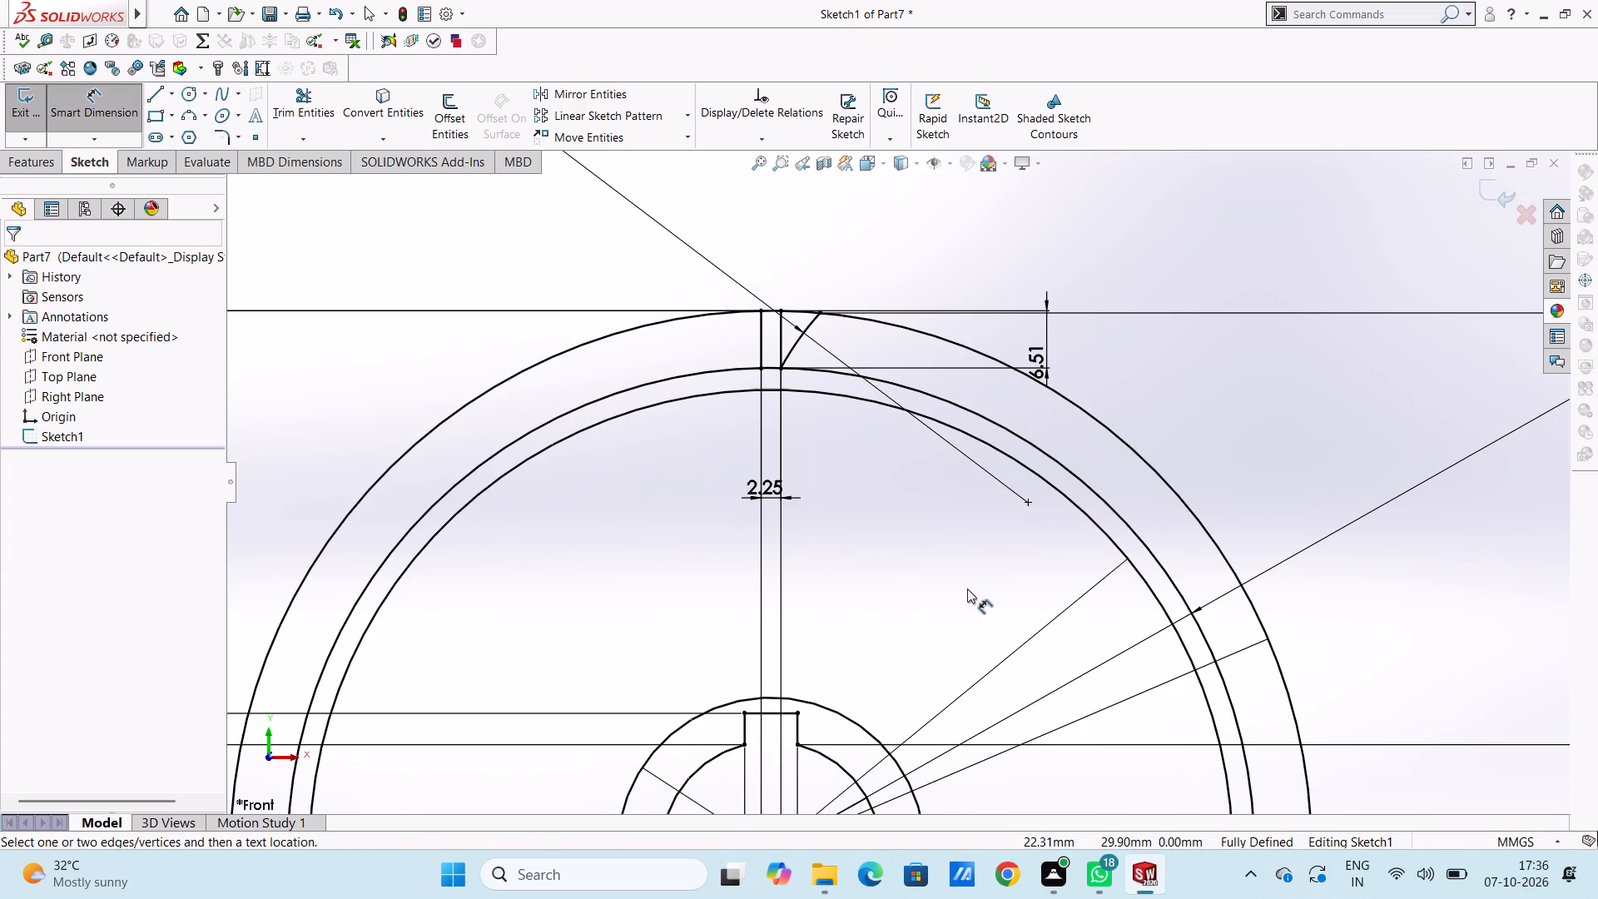
key("Escape")
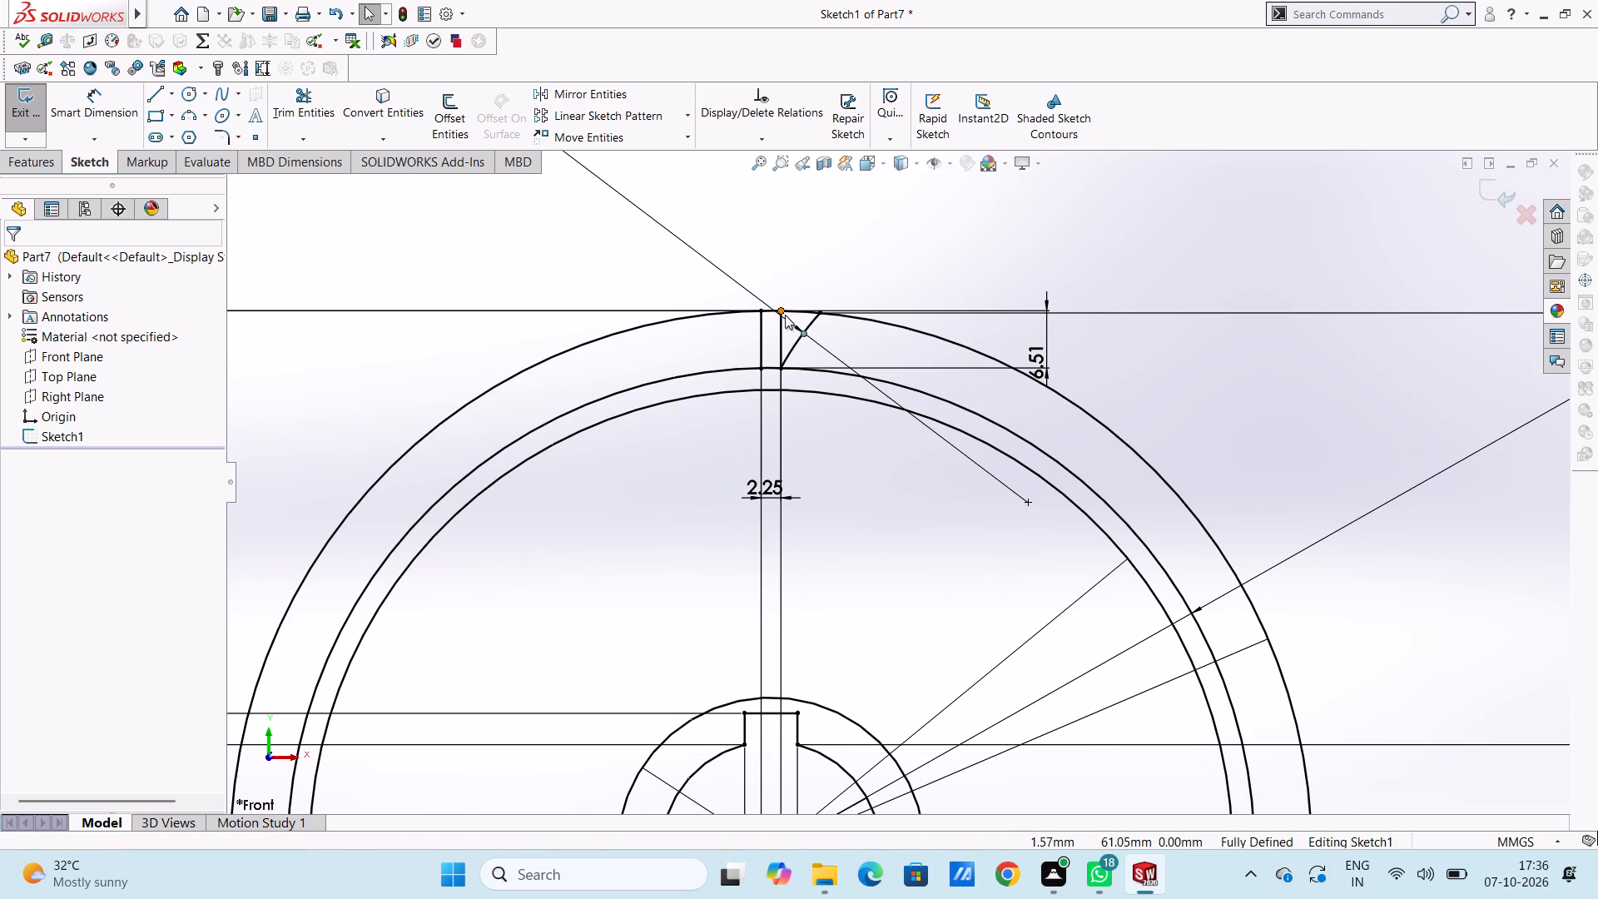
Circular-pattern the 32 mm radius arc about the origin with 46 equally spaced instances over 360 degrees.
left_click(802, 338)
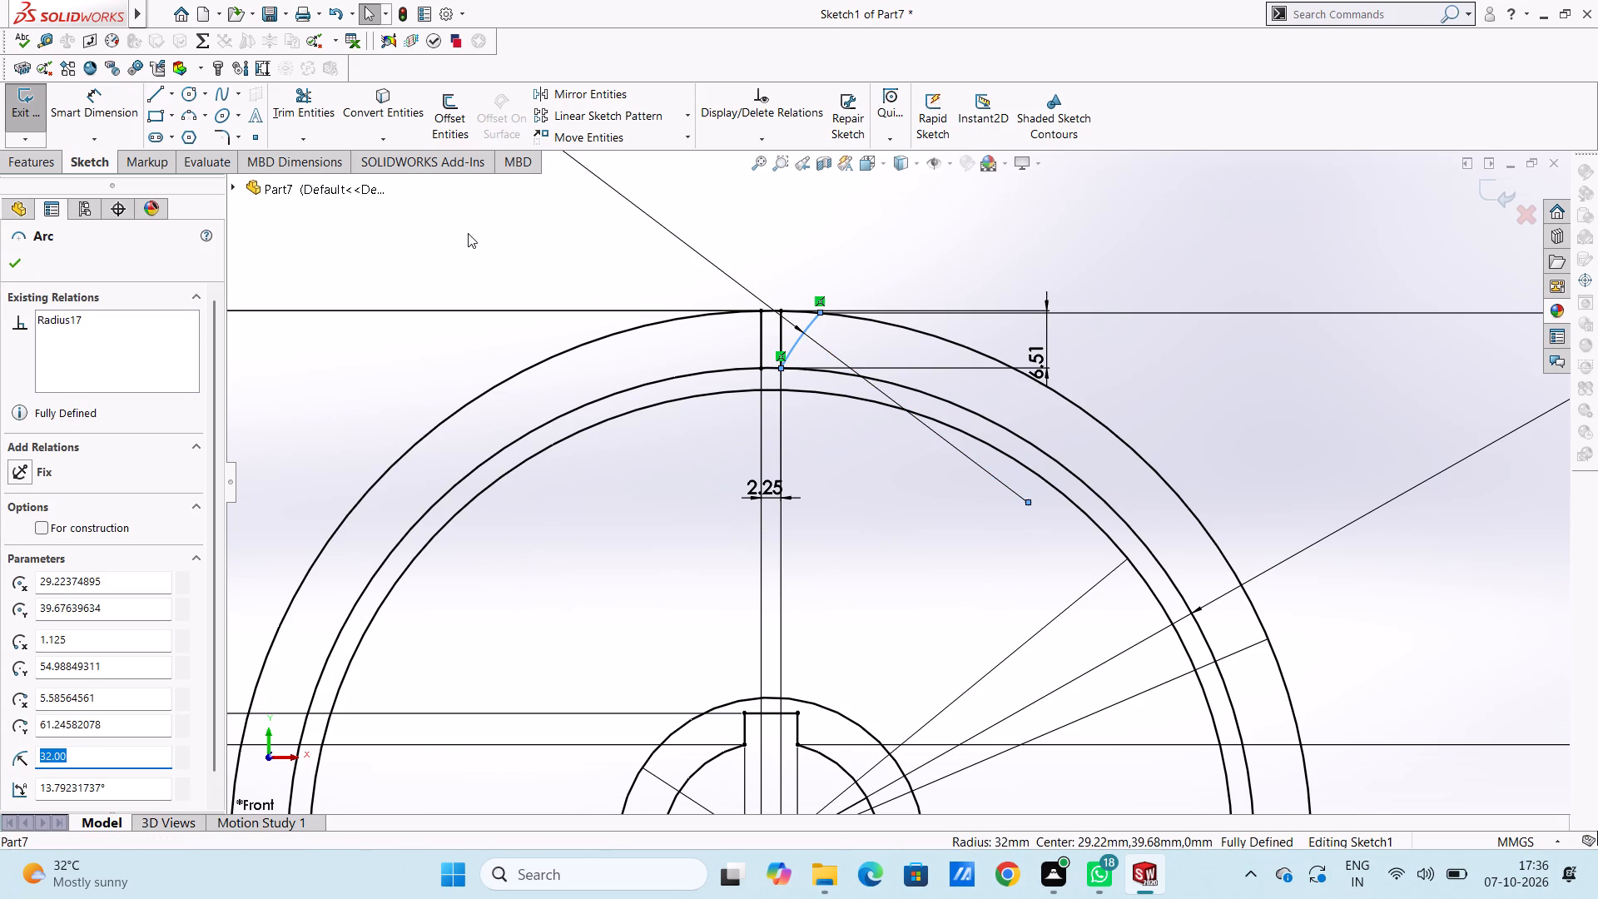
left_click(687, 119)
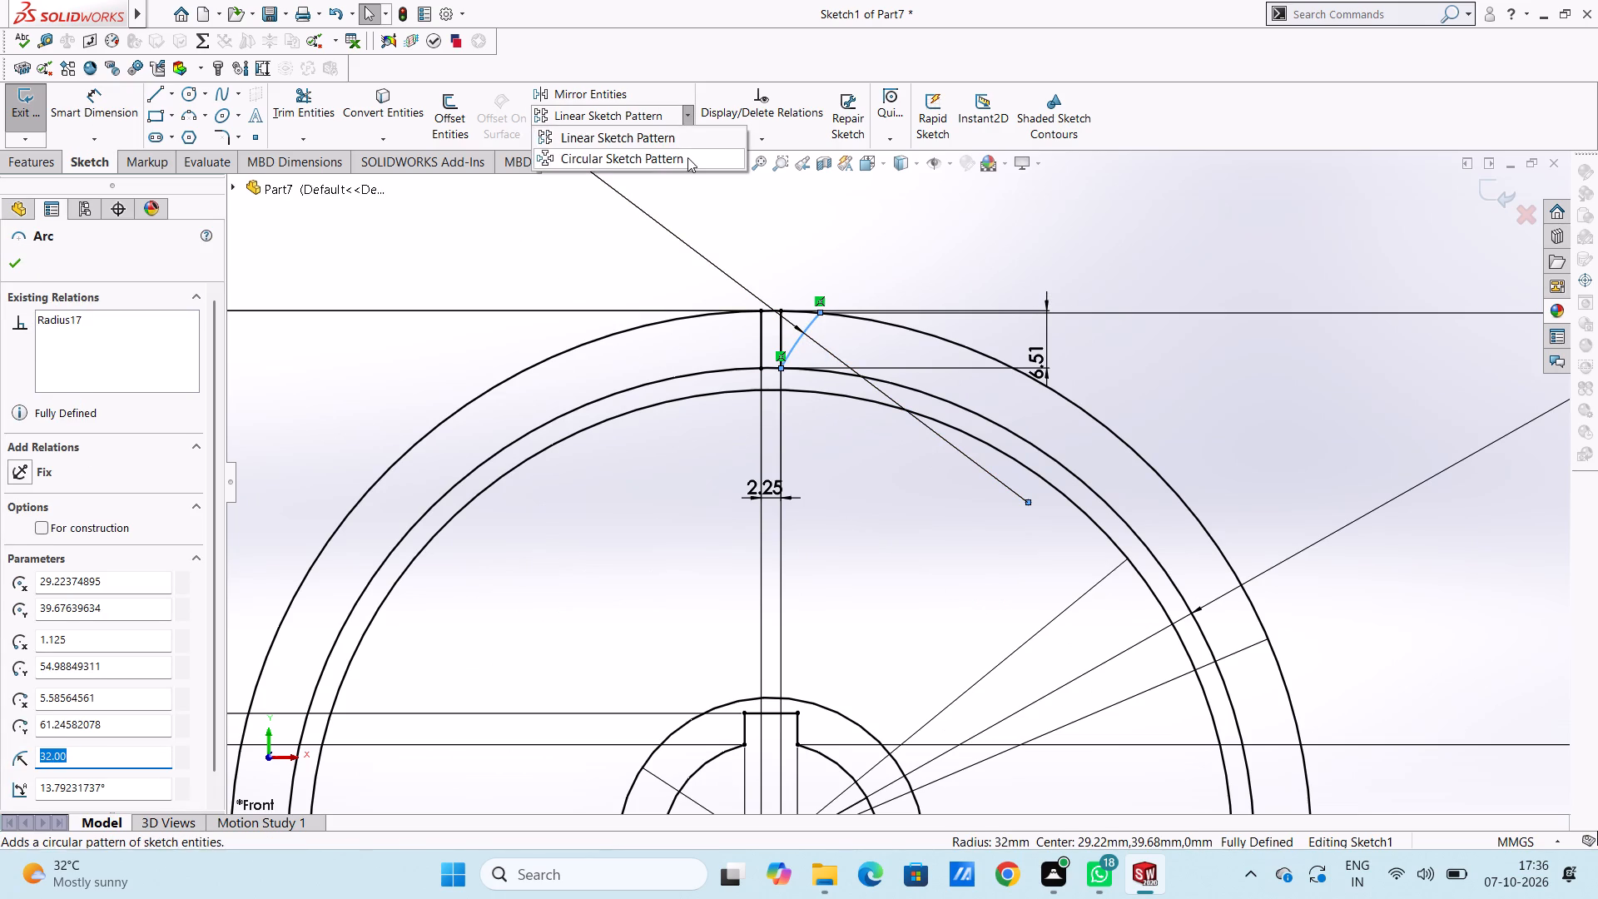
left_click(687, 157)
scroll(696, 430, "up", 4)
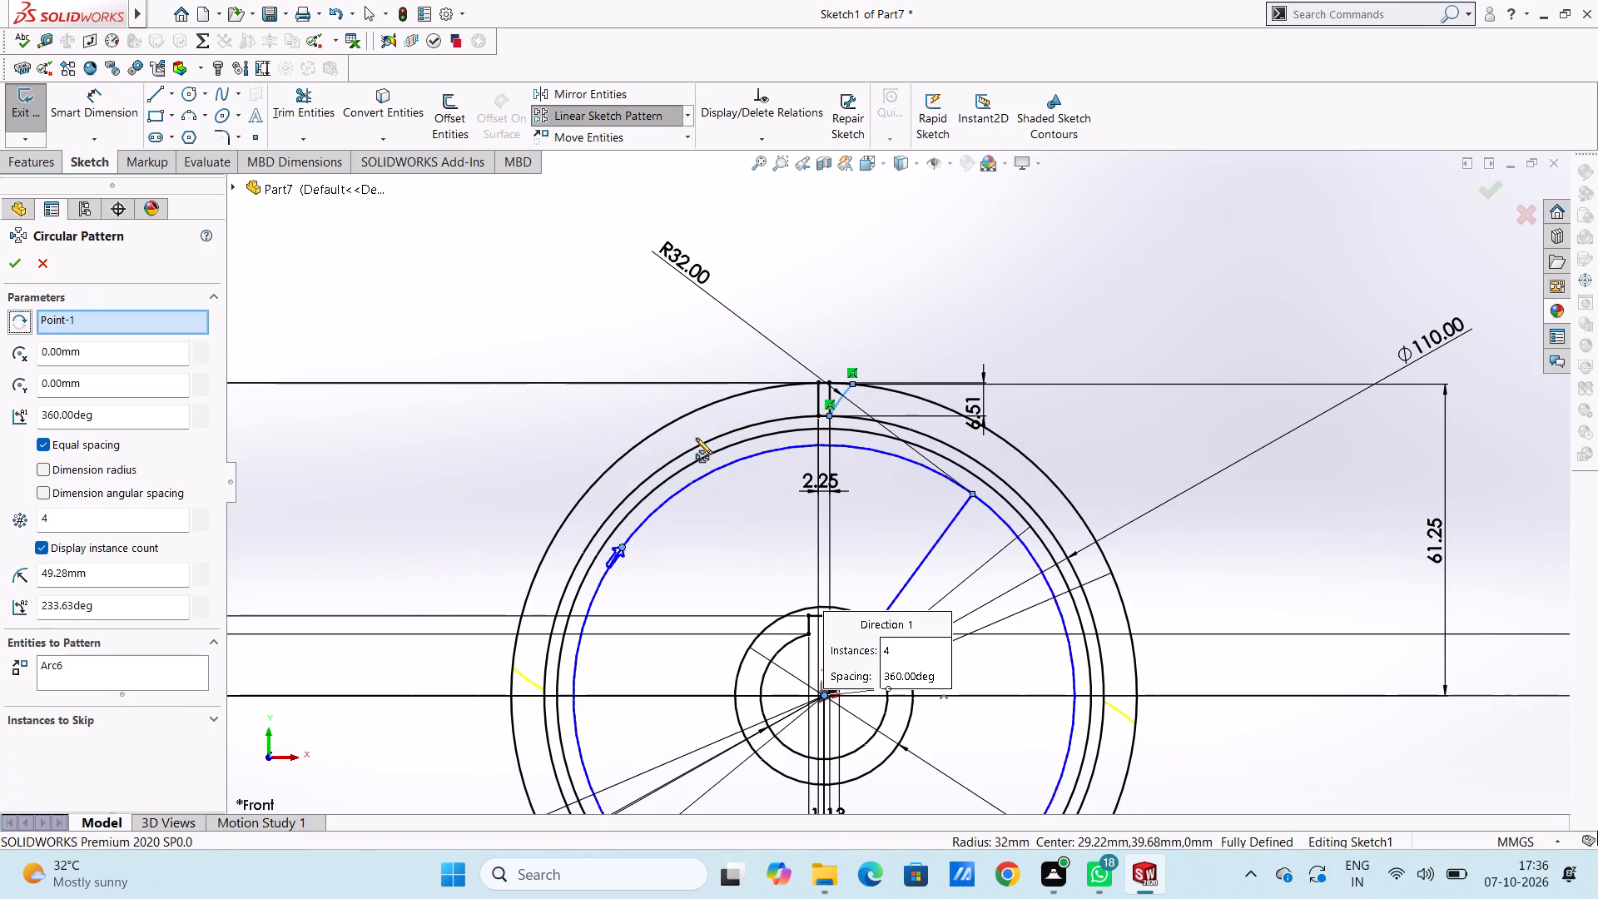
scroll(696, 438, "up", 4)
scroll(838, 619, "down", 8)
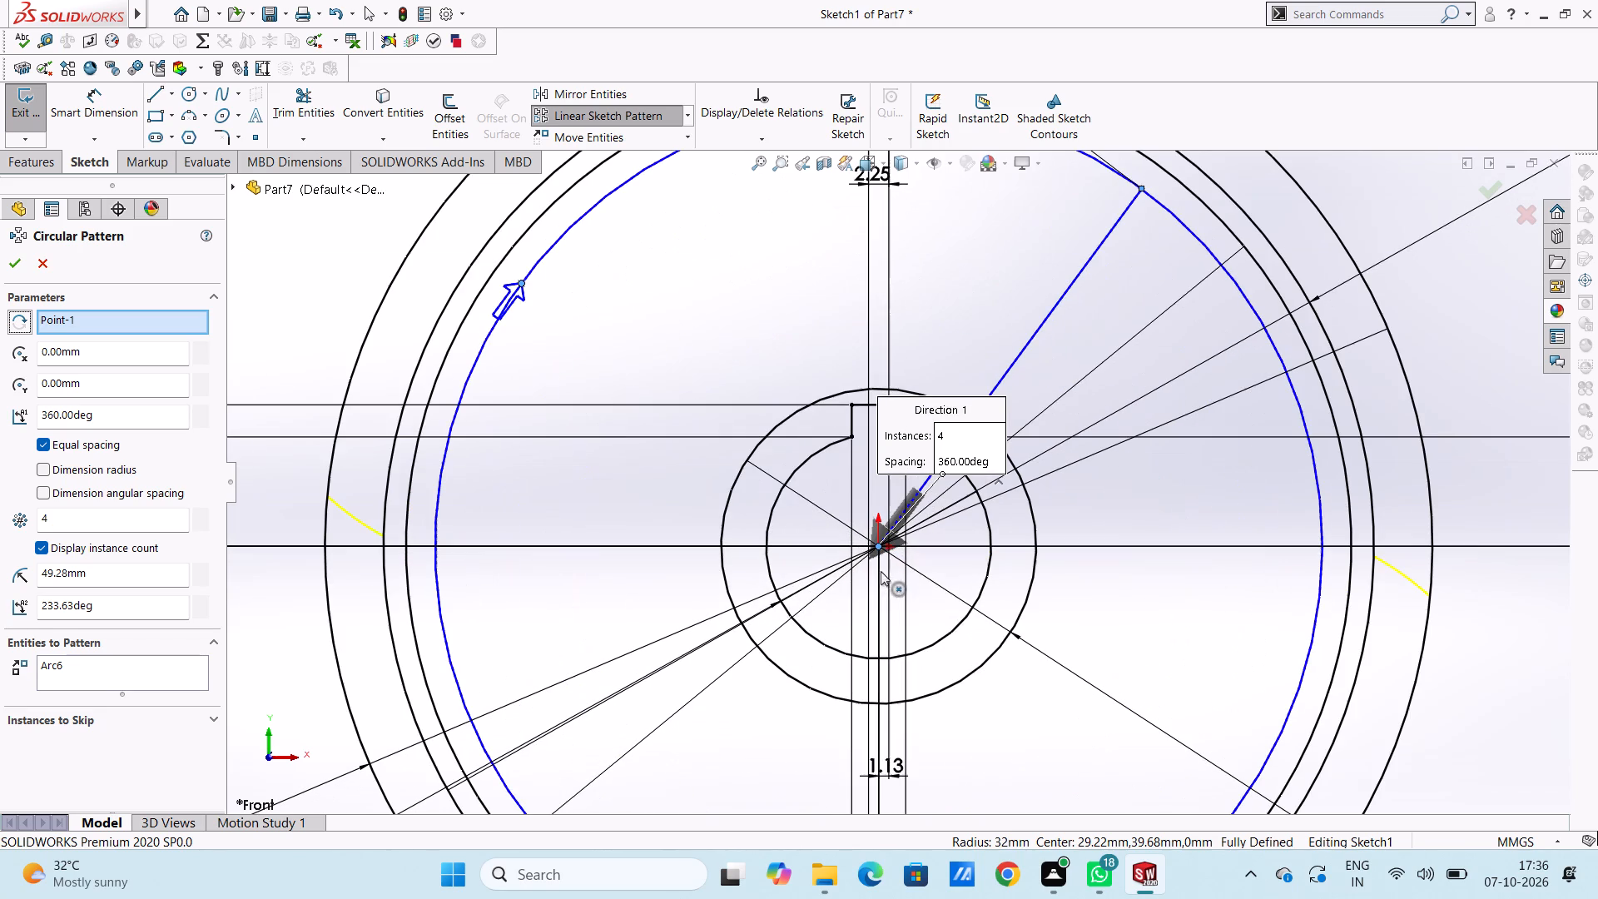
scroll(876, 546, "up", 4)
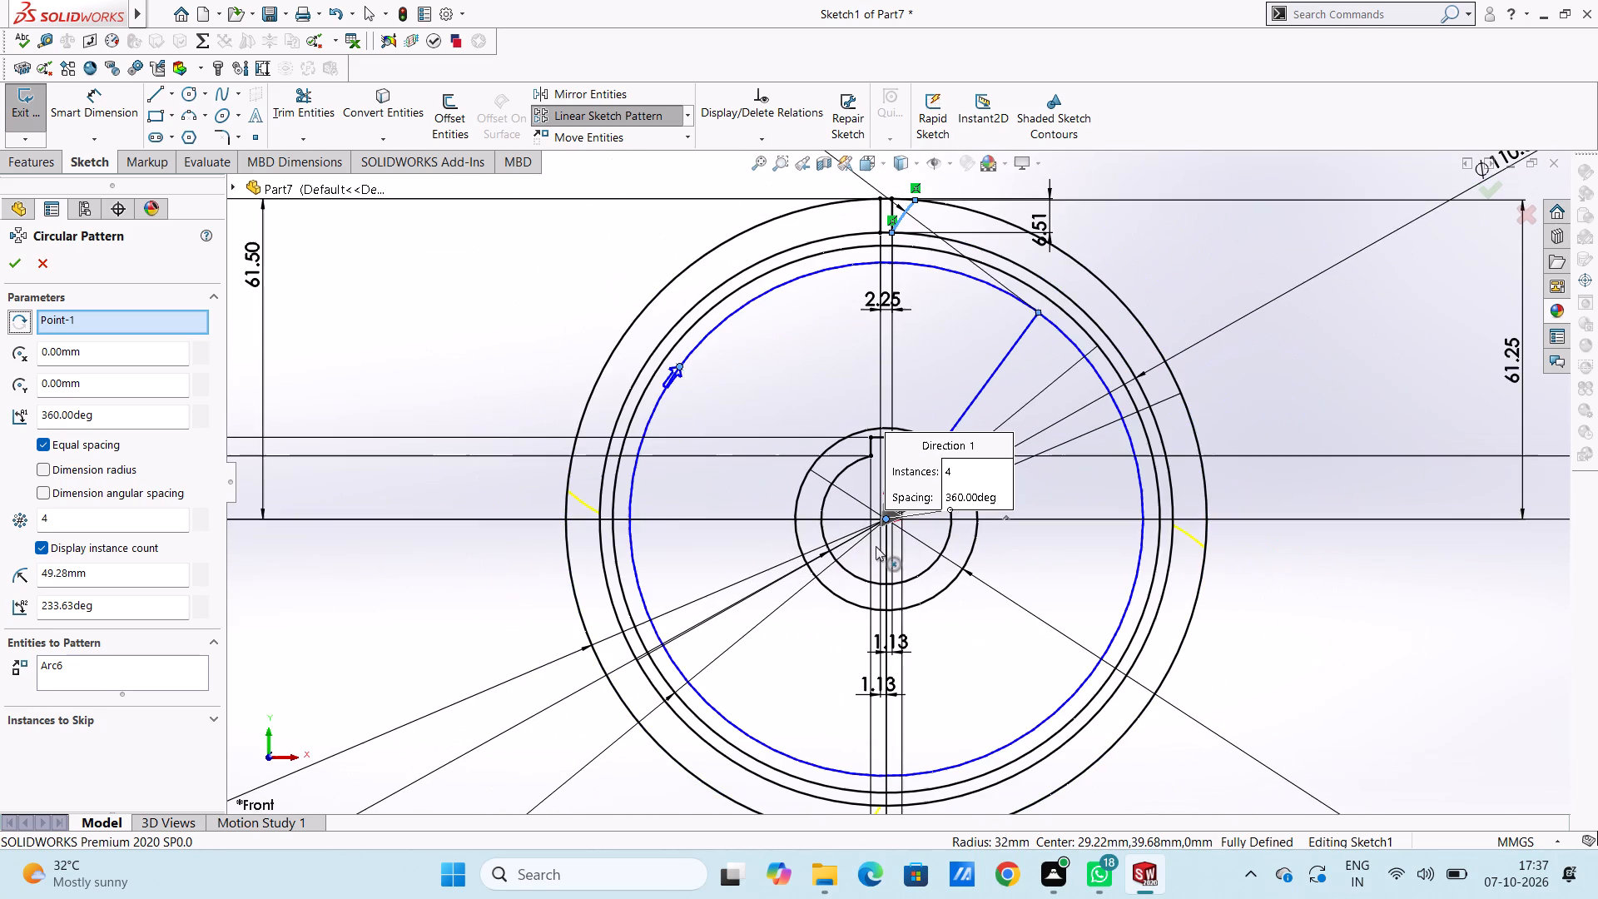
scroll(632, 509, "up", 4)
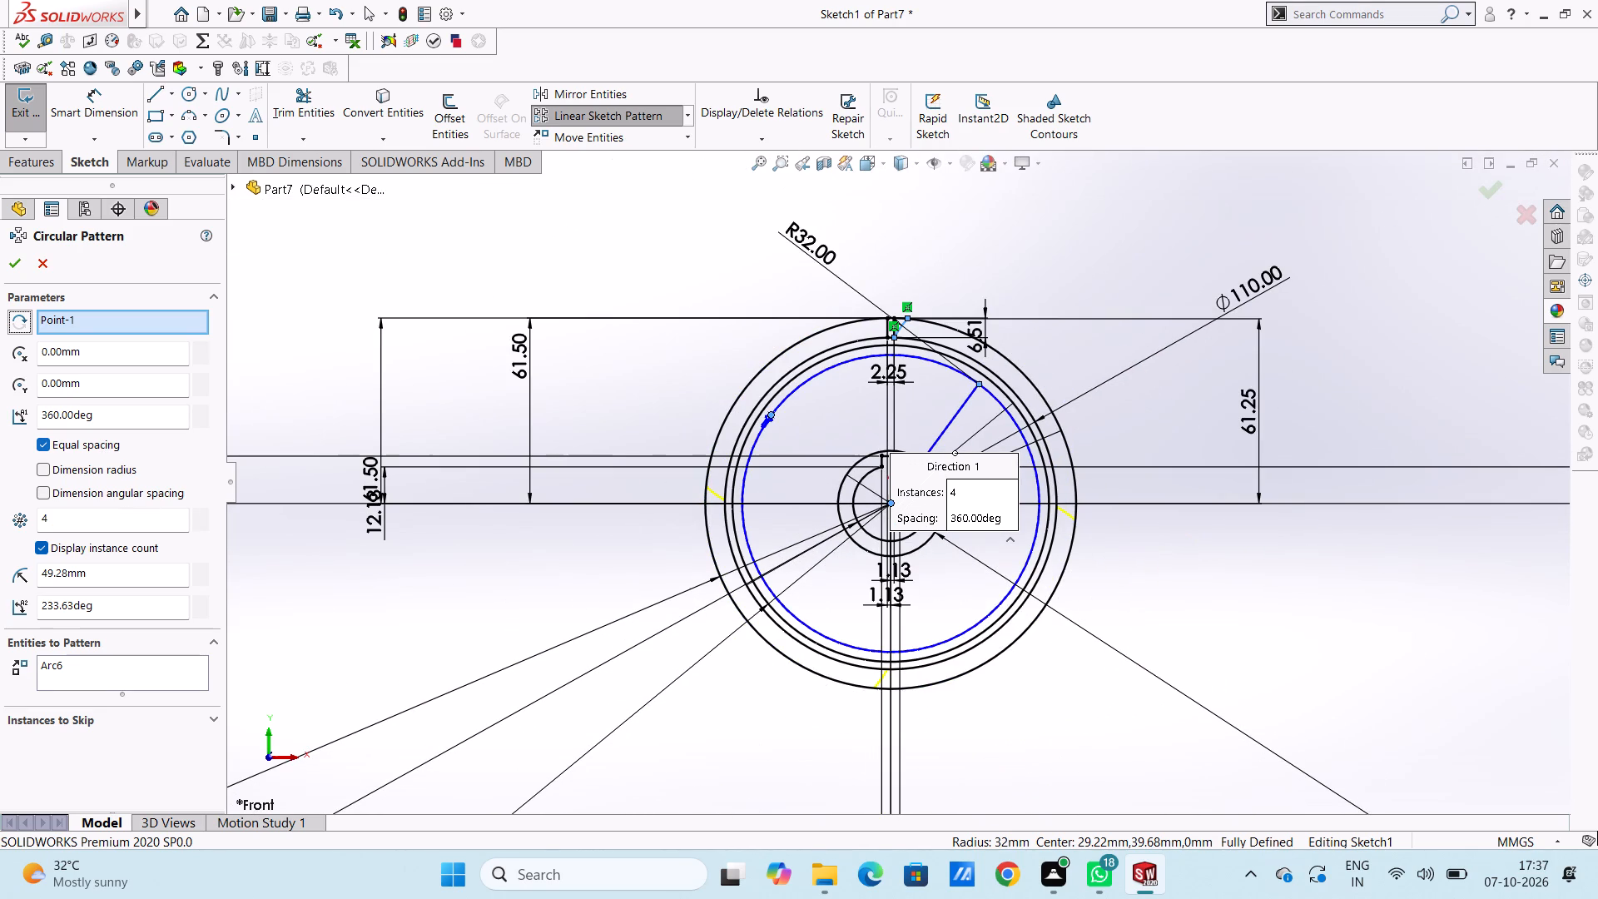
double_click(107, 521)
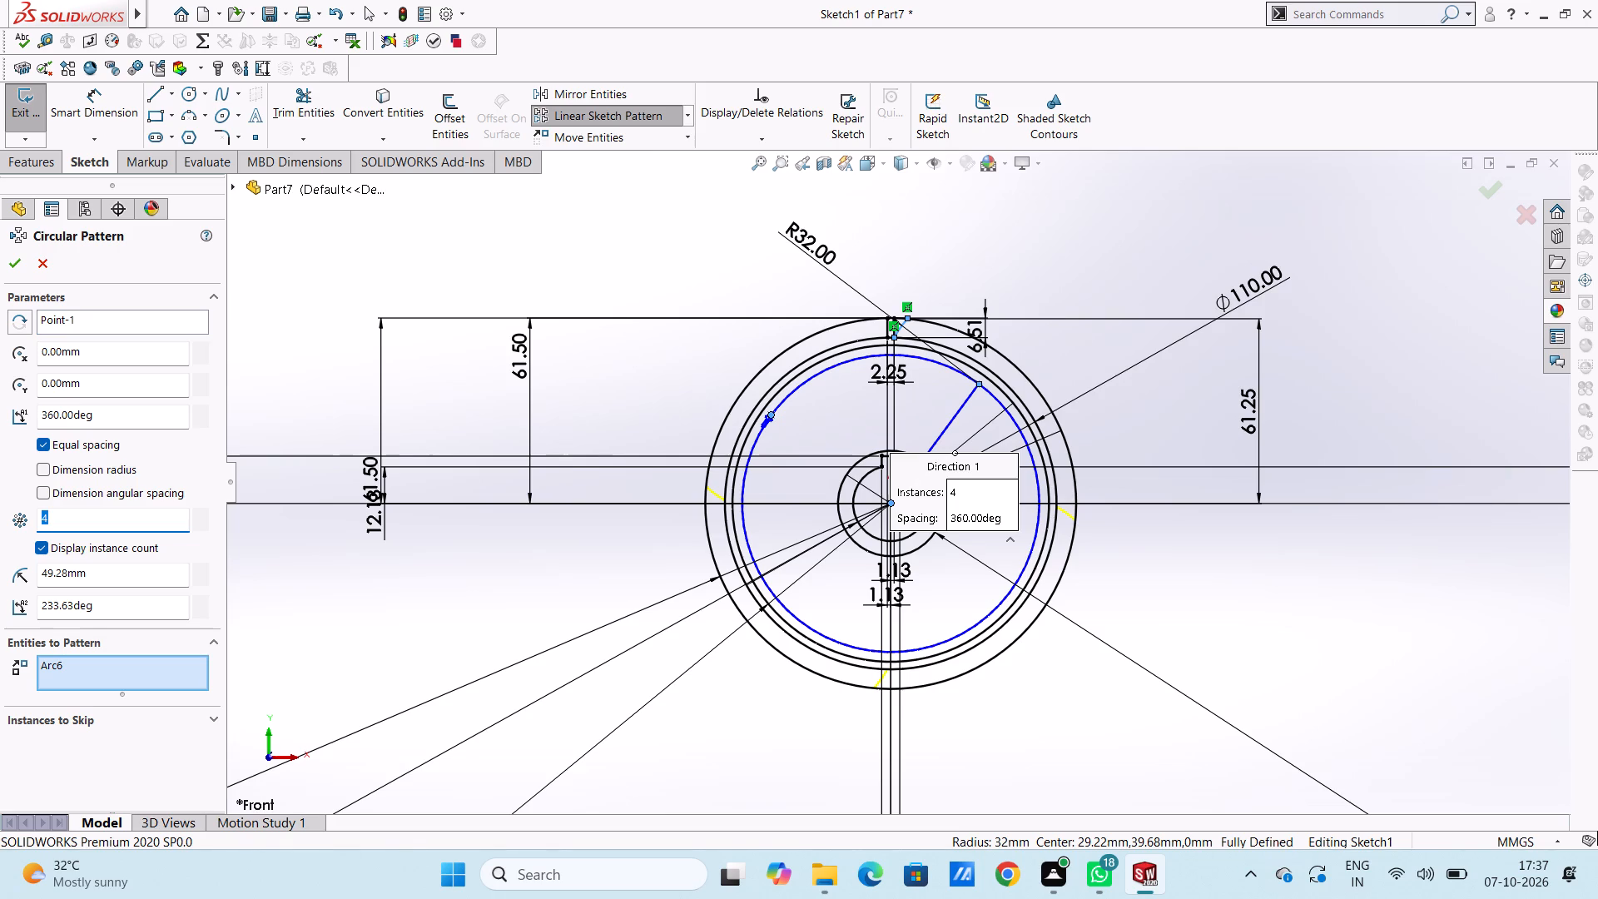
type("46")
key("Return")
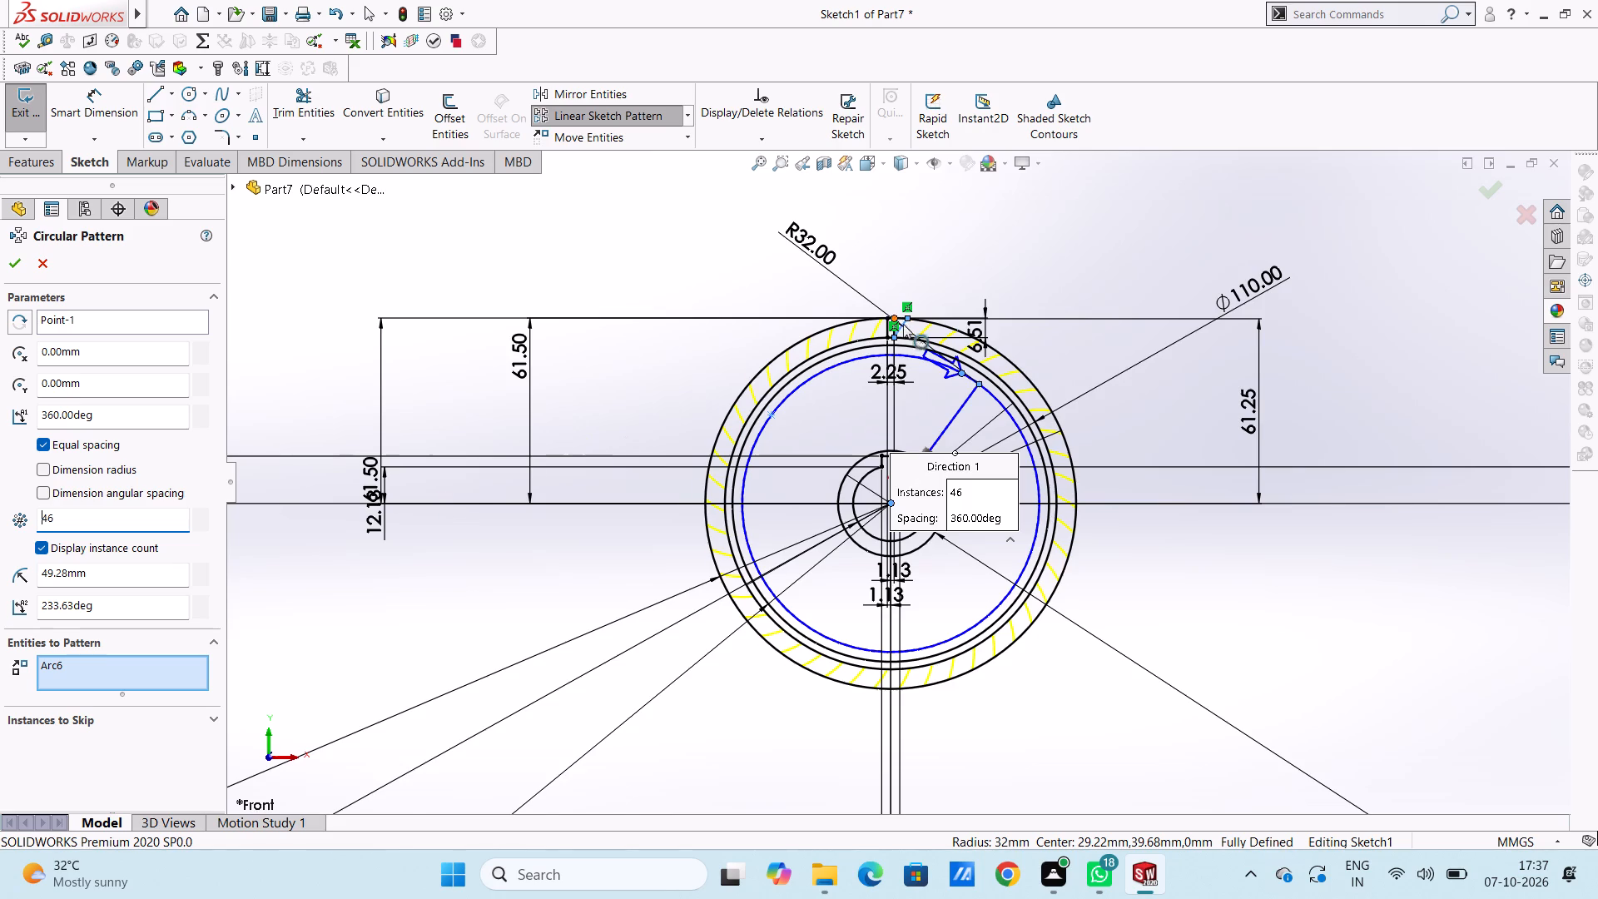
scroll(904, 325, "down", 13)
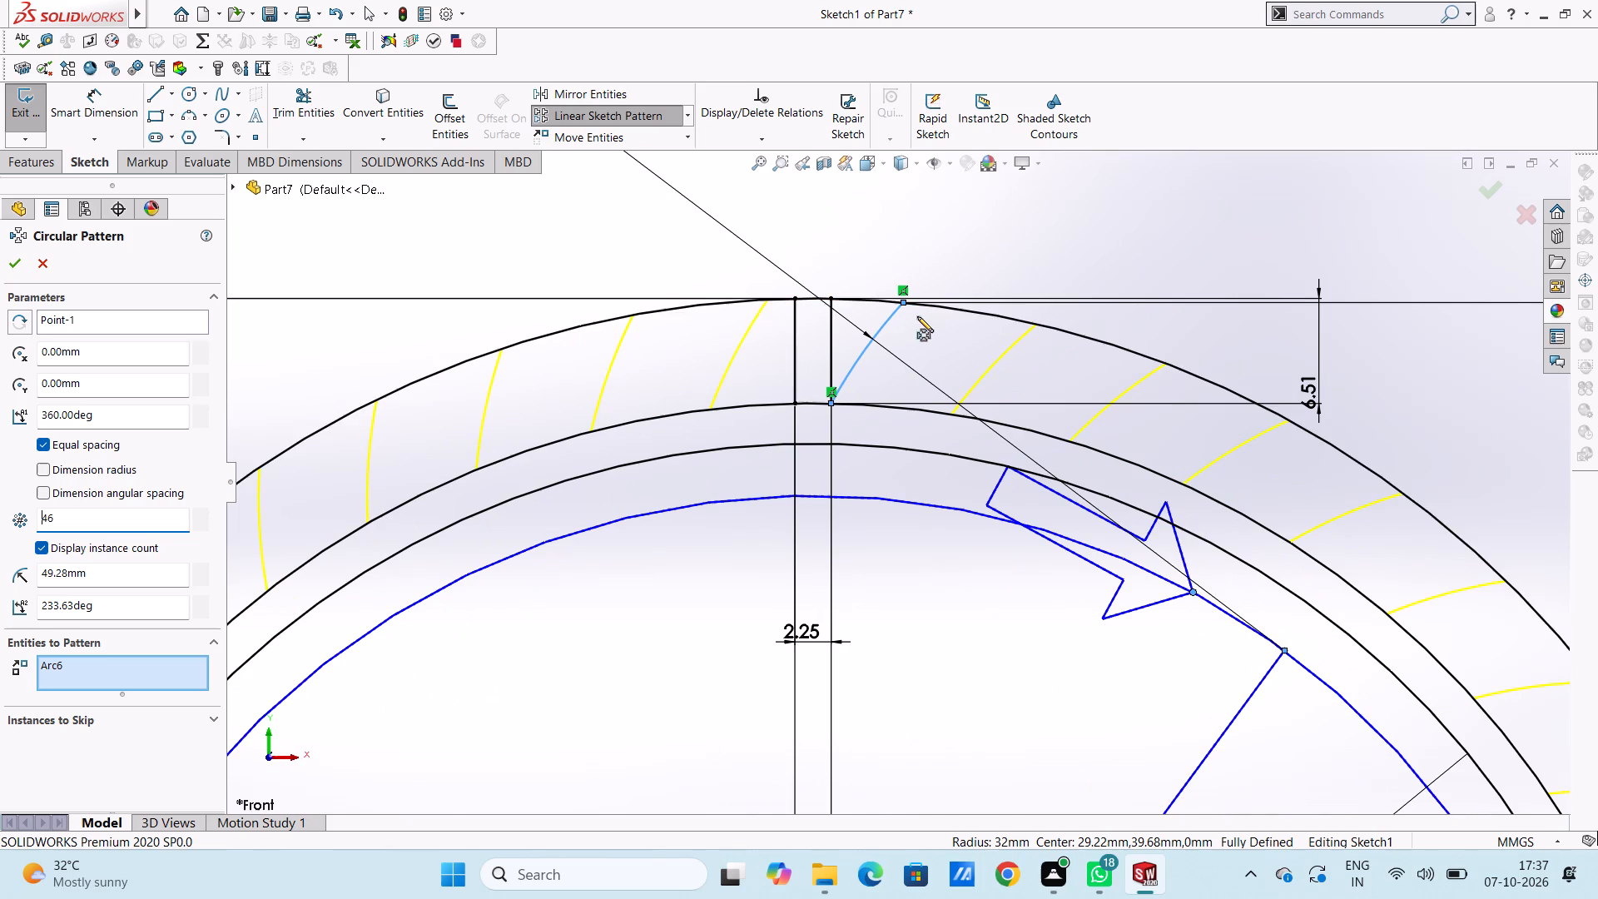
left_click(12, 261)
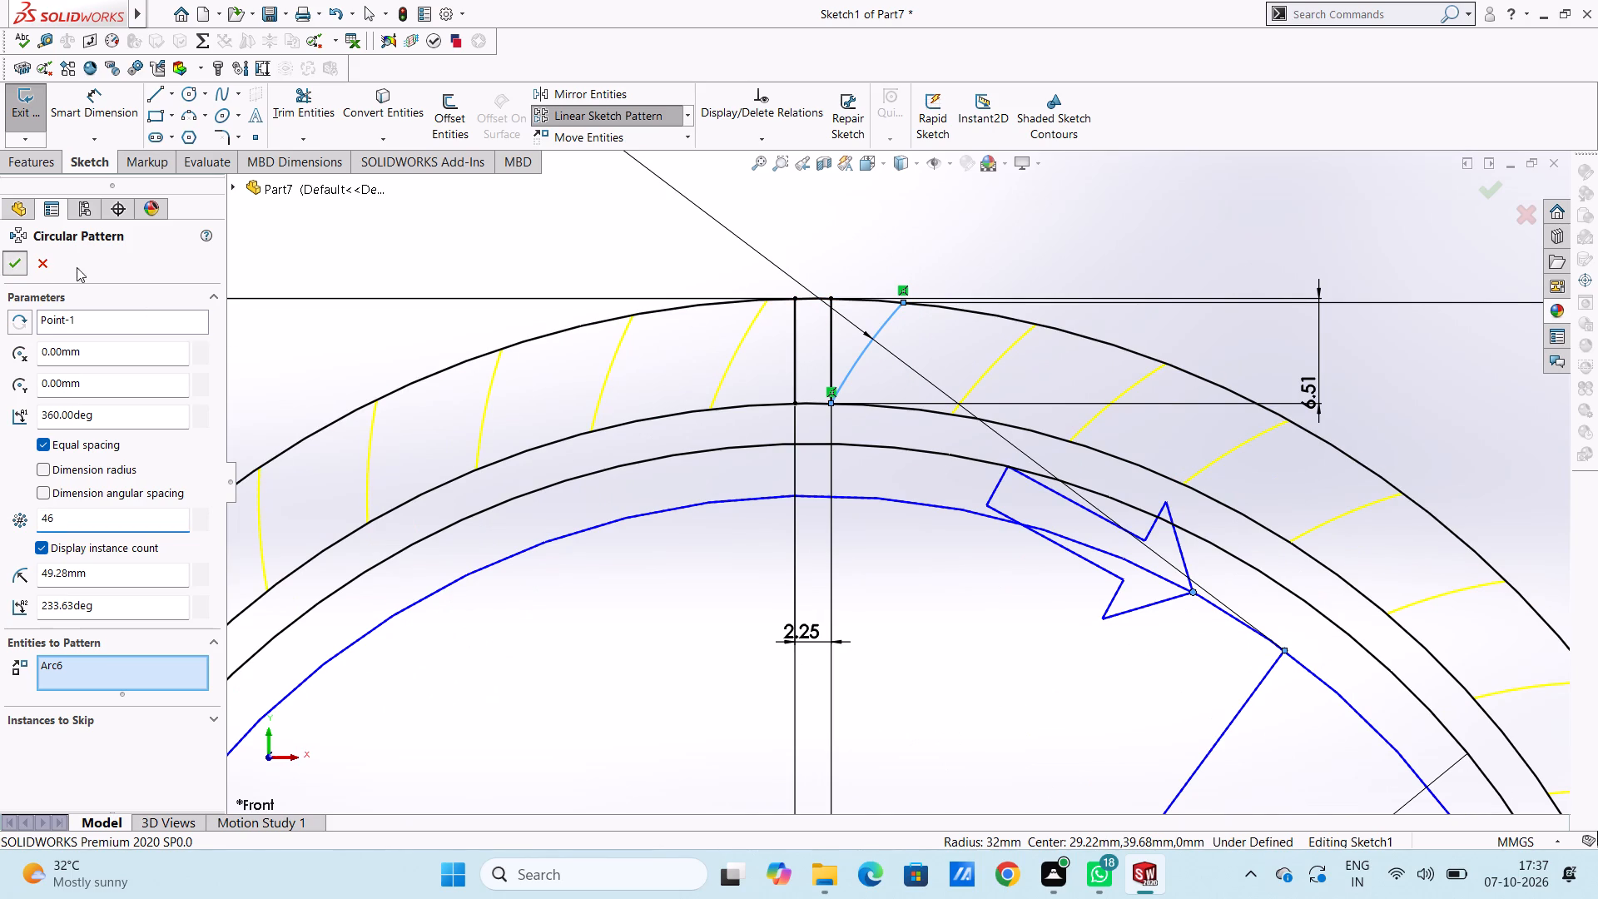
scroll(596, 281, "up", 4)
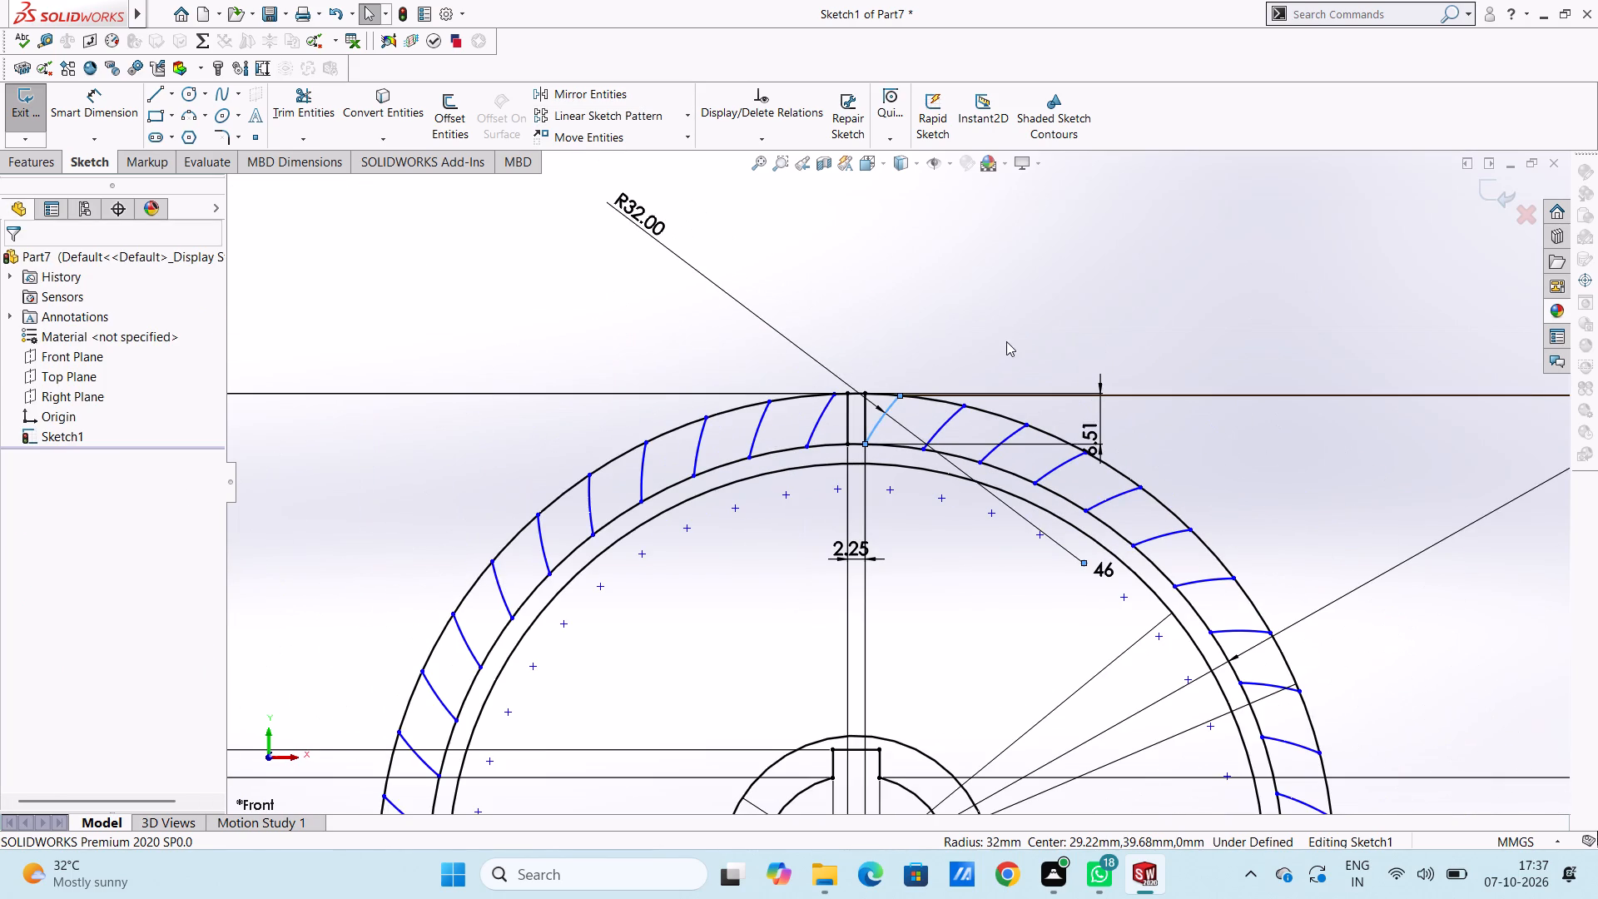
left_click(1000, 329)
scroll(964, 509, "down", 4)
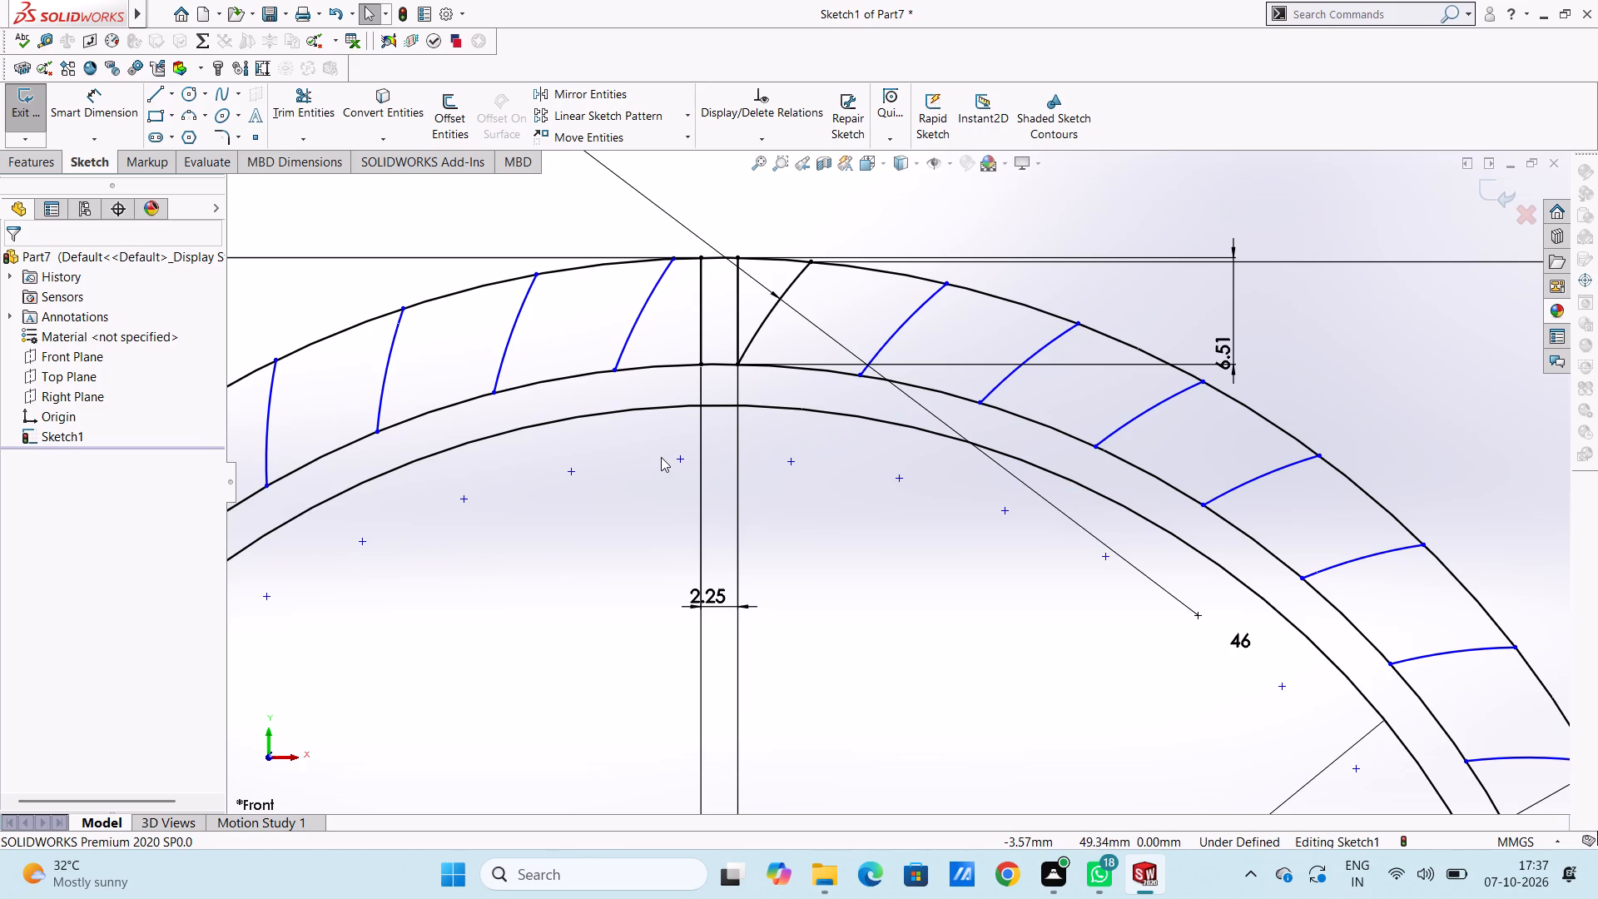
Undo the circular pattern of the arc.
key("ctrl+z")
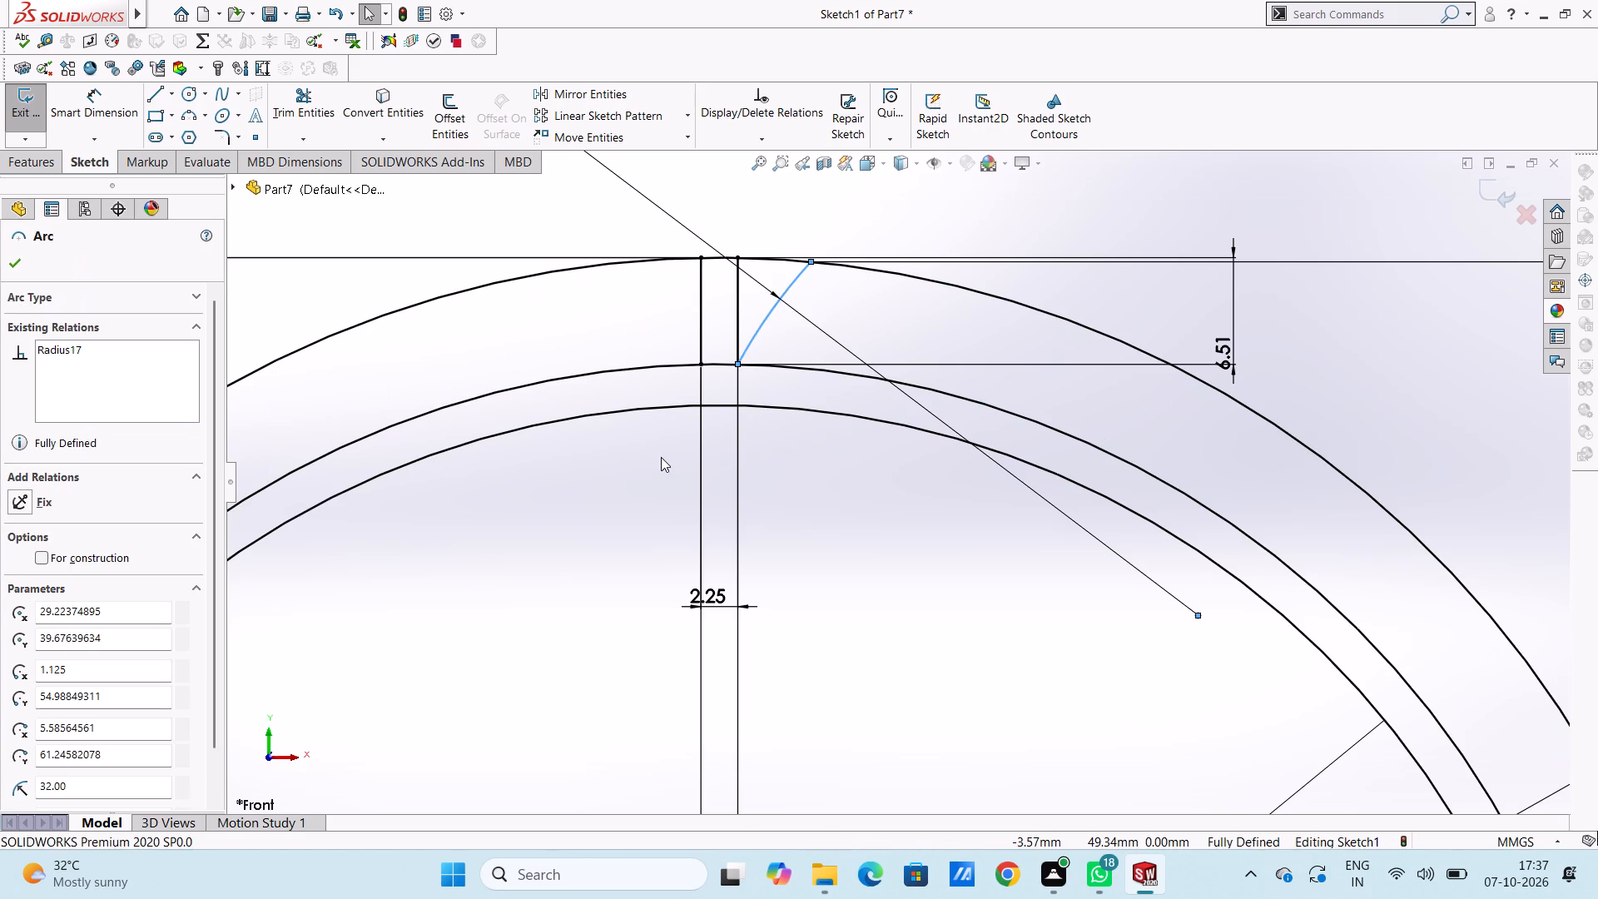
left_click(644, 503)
Draw a 32 mm radius three-point arc from the left-hand short vertical line's lower endpoint to the outer circle, curving outward to the left.
scroll(814, 479, "up", 3)
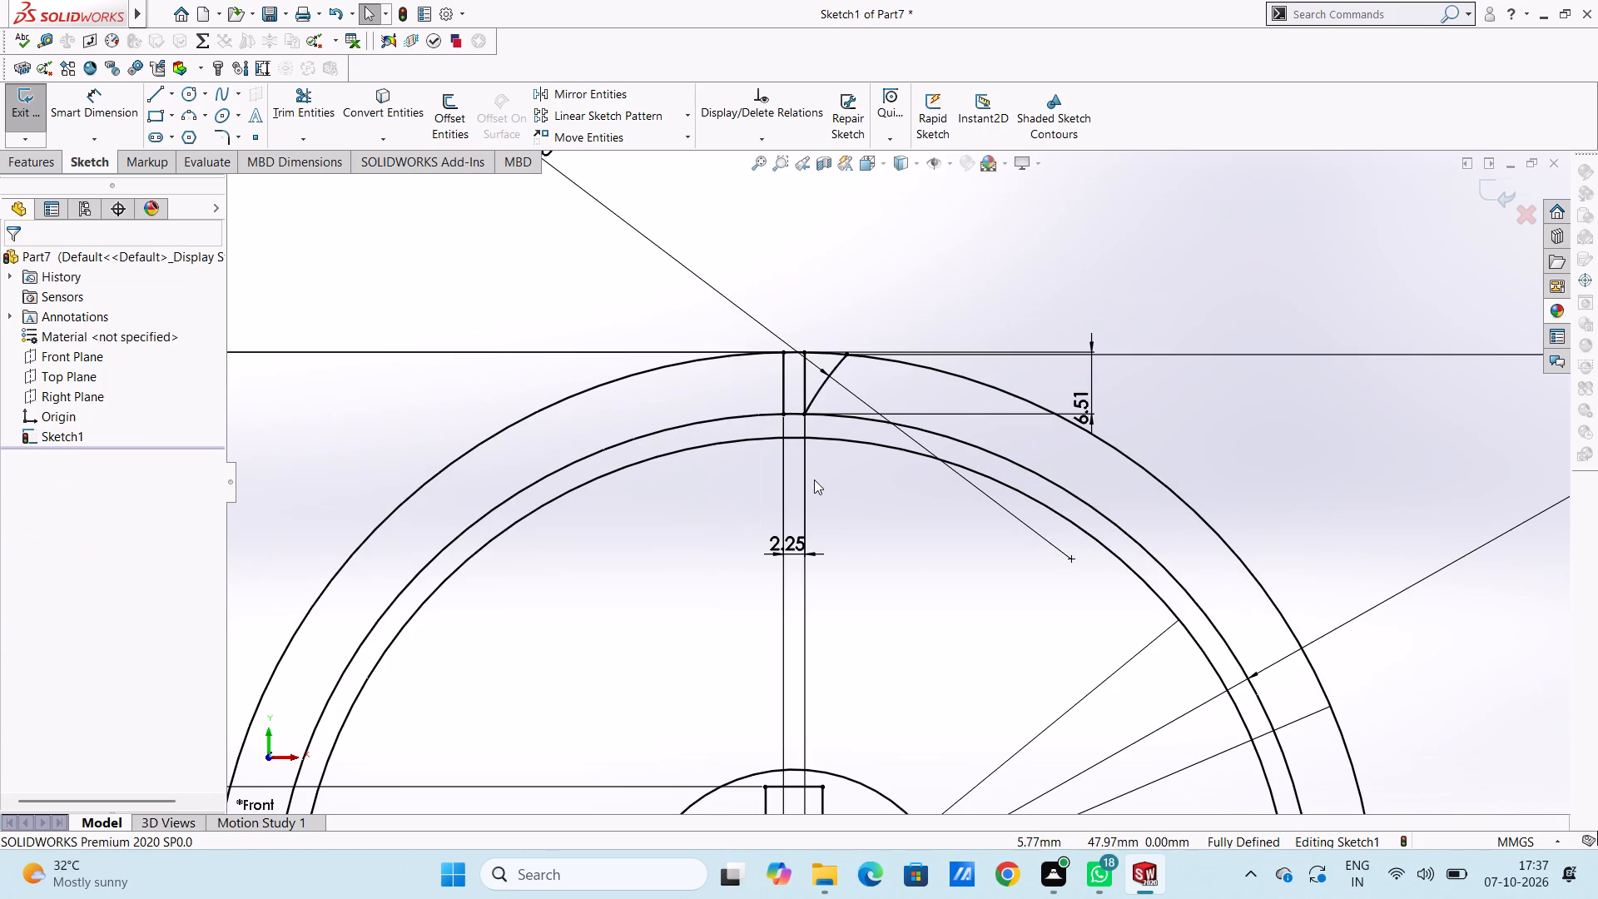
left_click(193, 119)
scroll(781, 364, "down", 3)
scroll(831, 450, "down", 3)
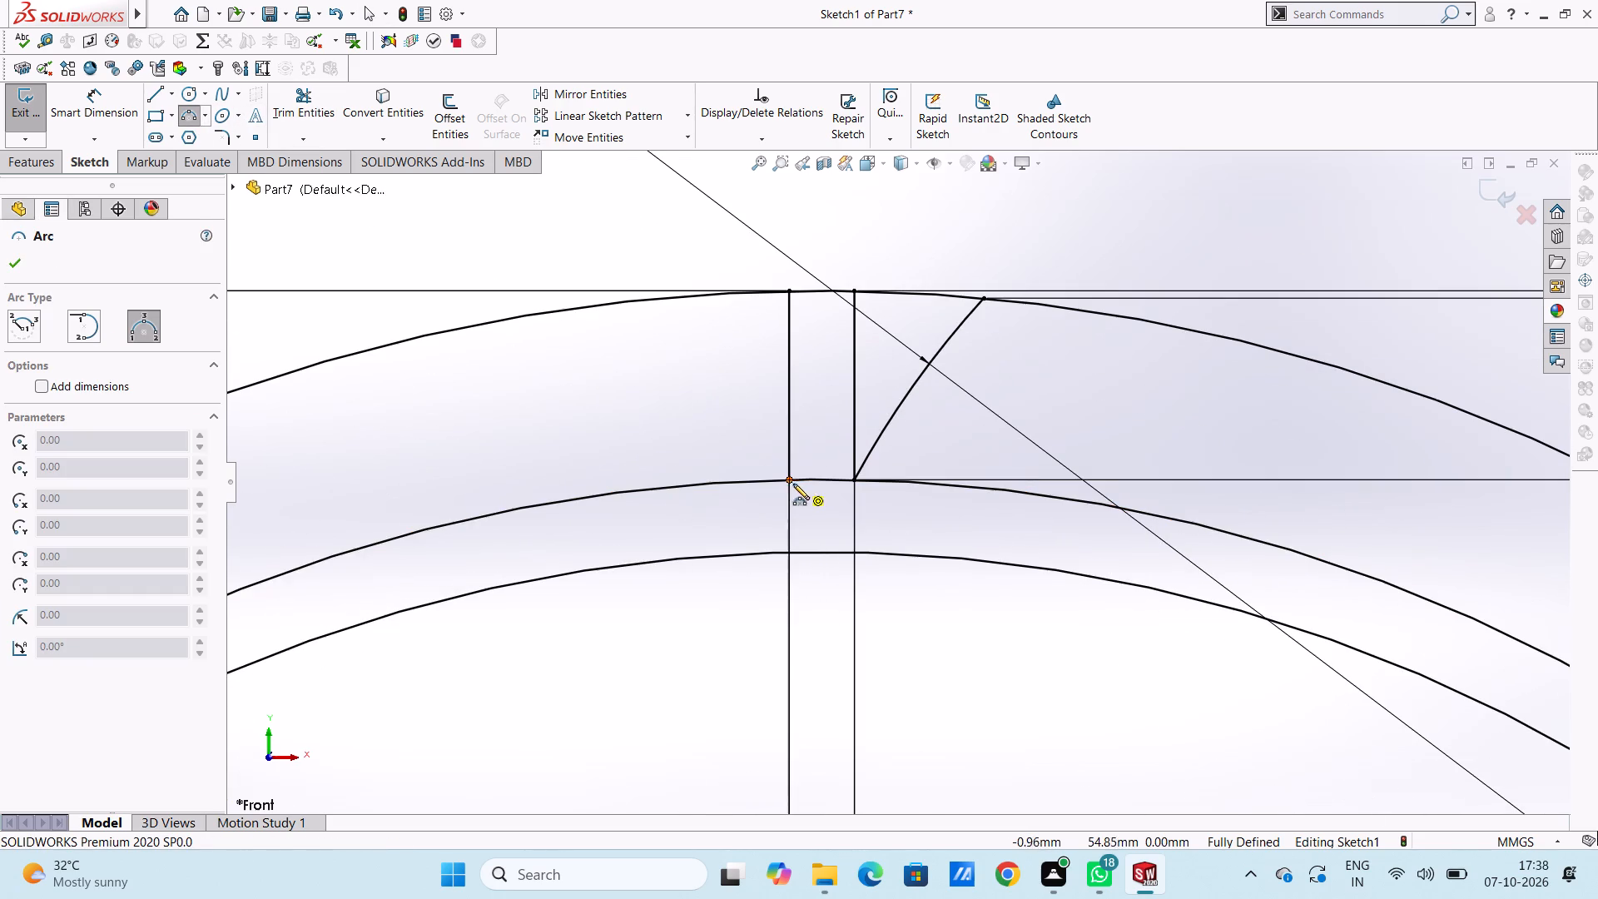
left_click(791, 482)
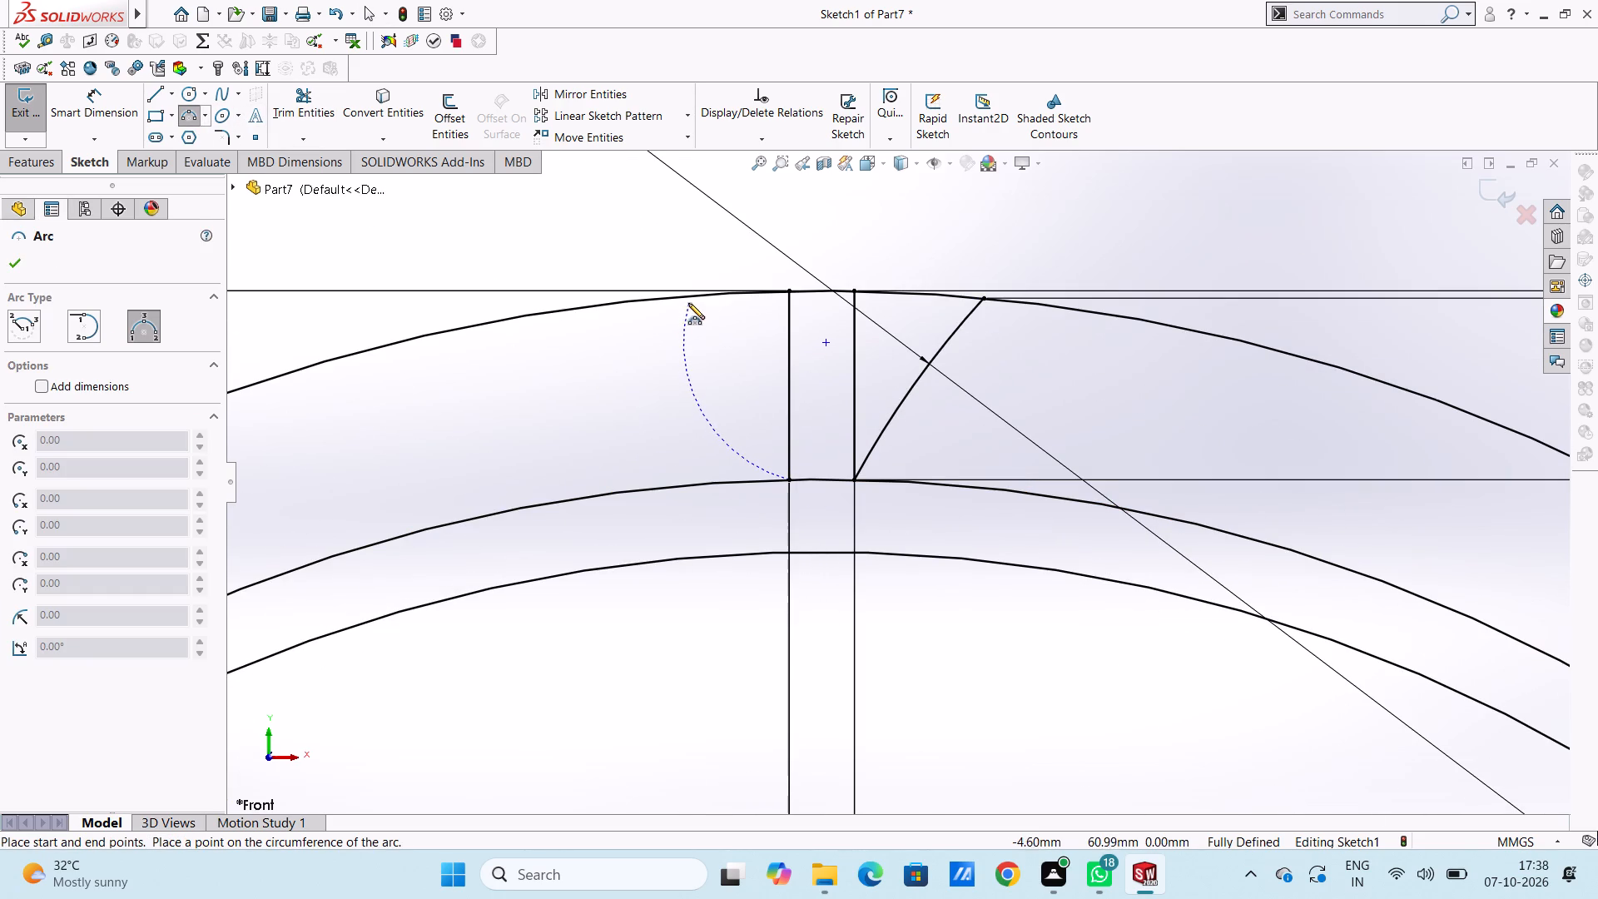
left_click(683, 299)
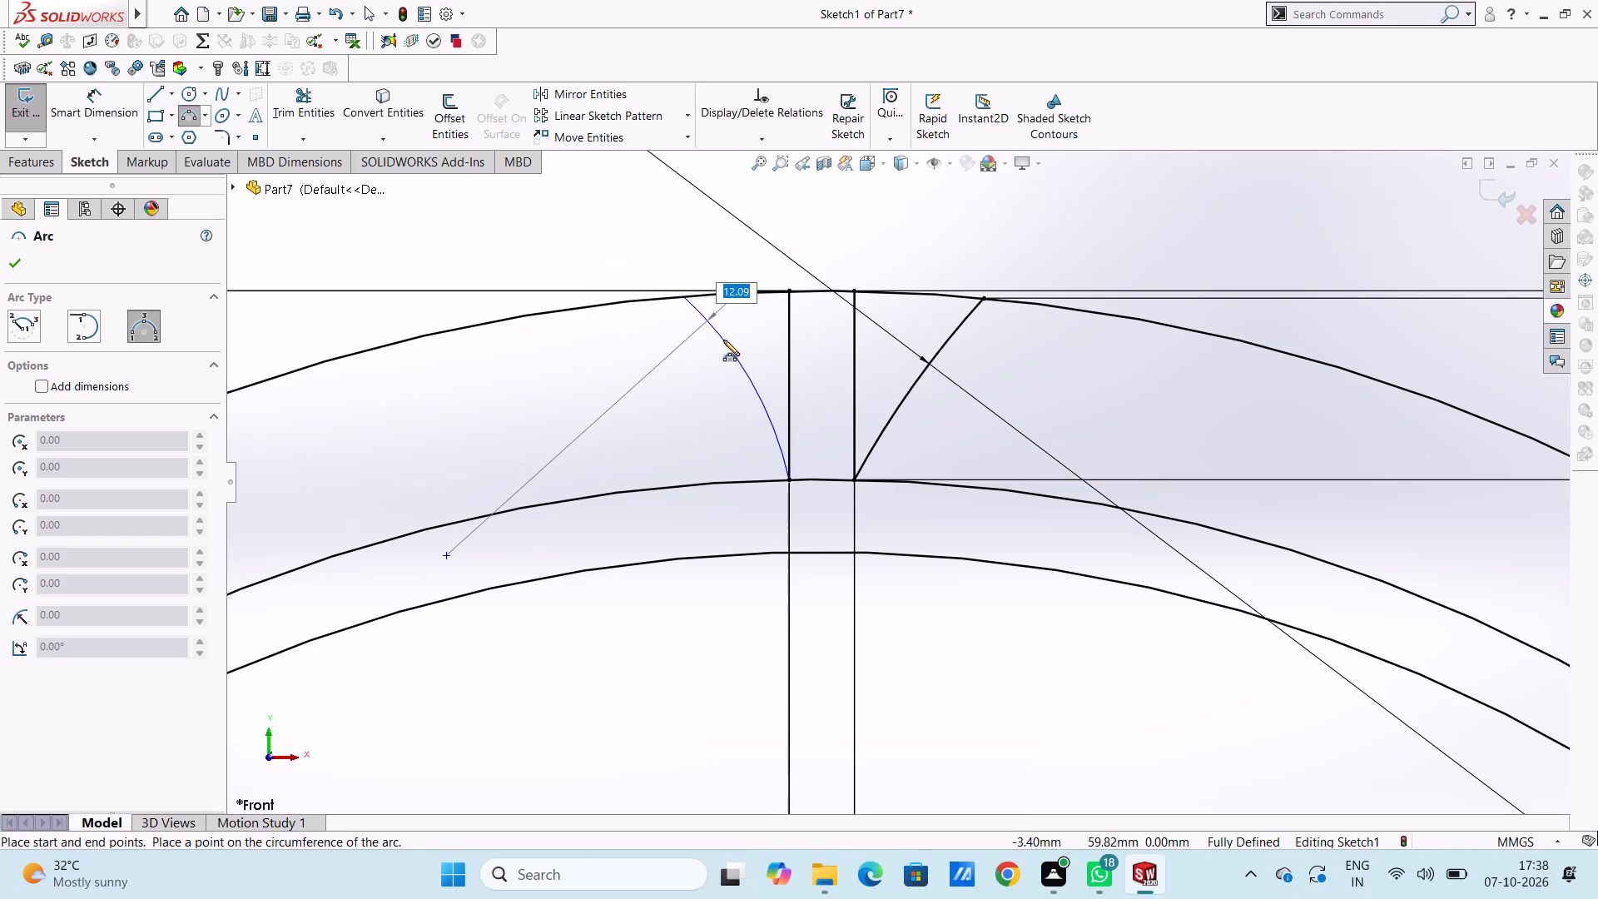
type("32")
key("Return")
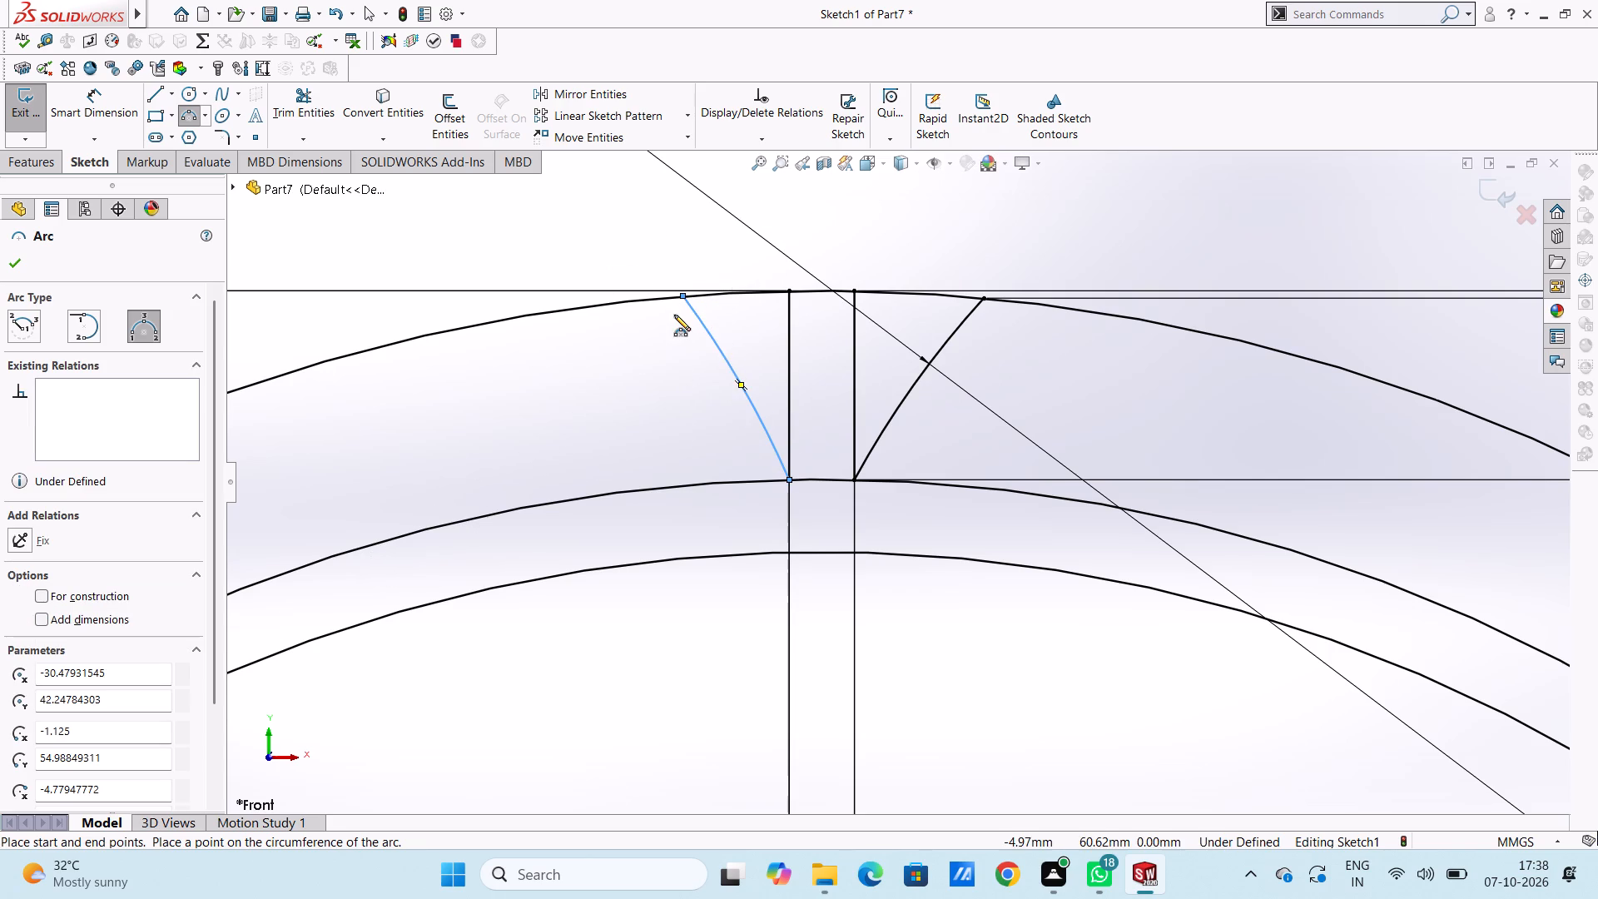
scroll(674, 315, "up", 2)
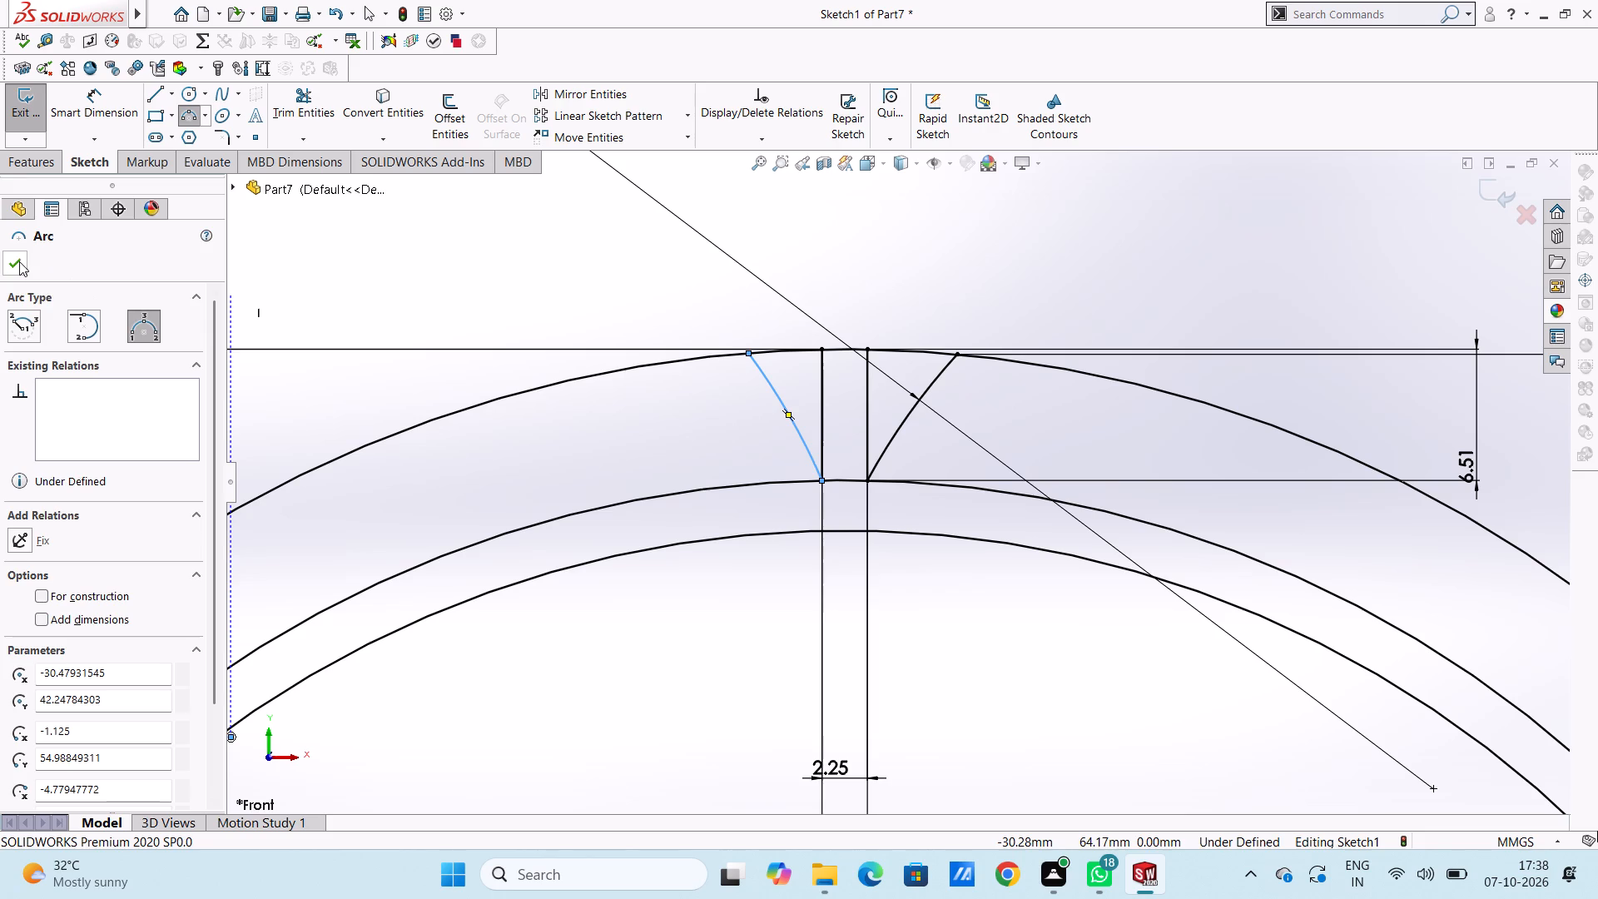
left_click(19, 261)
left_click(585, 300)
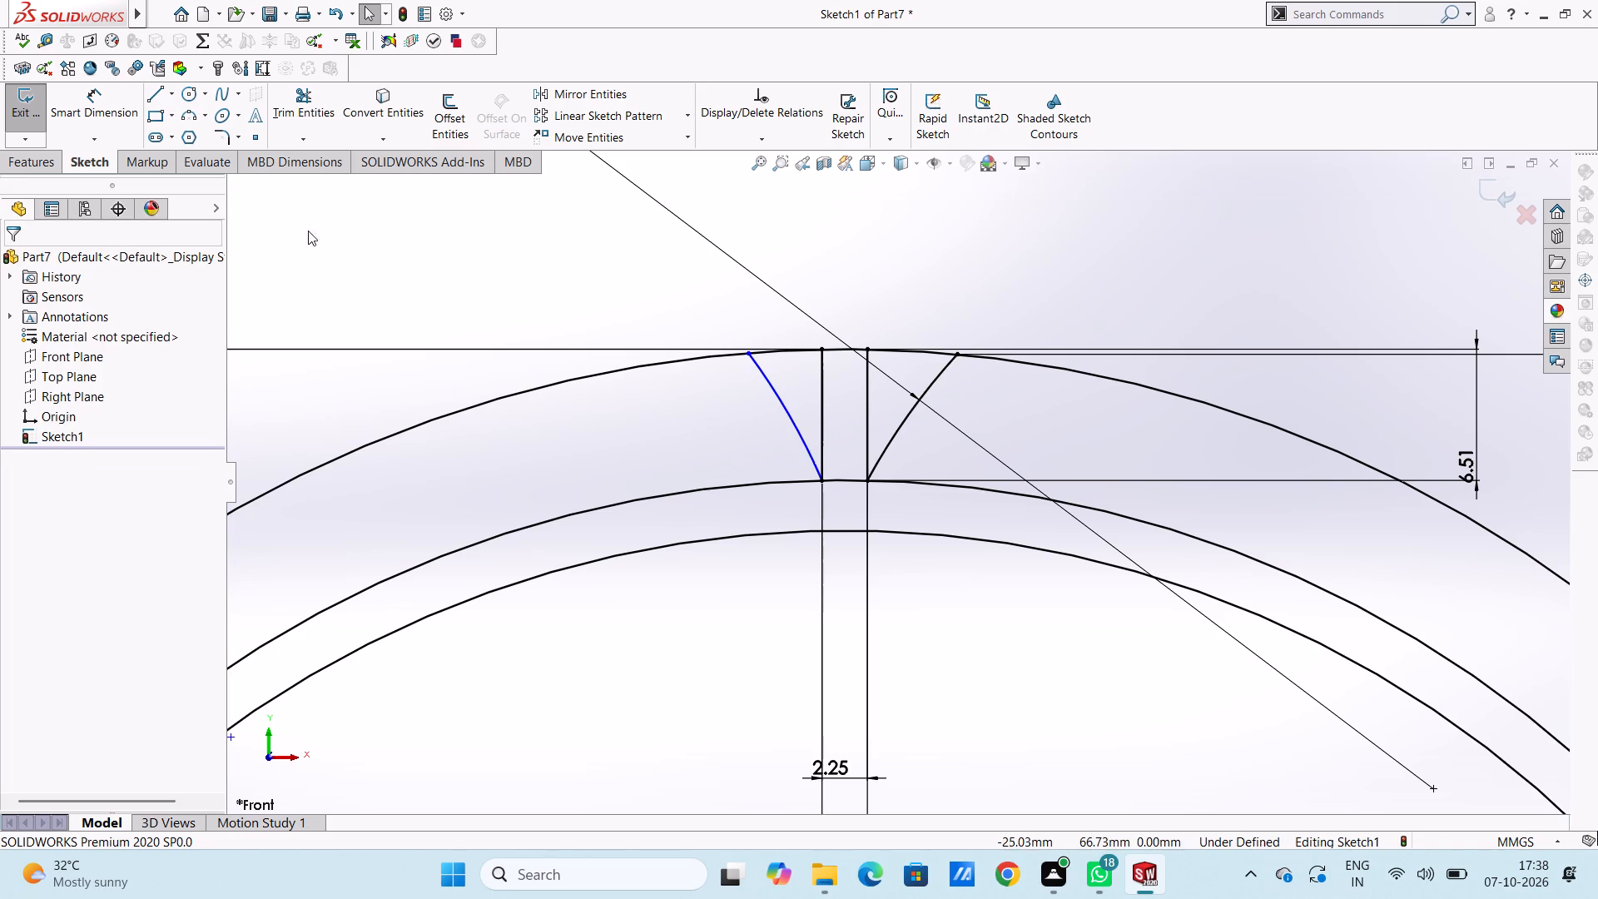
Dimension the radius of the new left-hand flank arc.
left_click(109, 110)
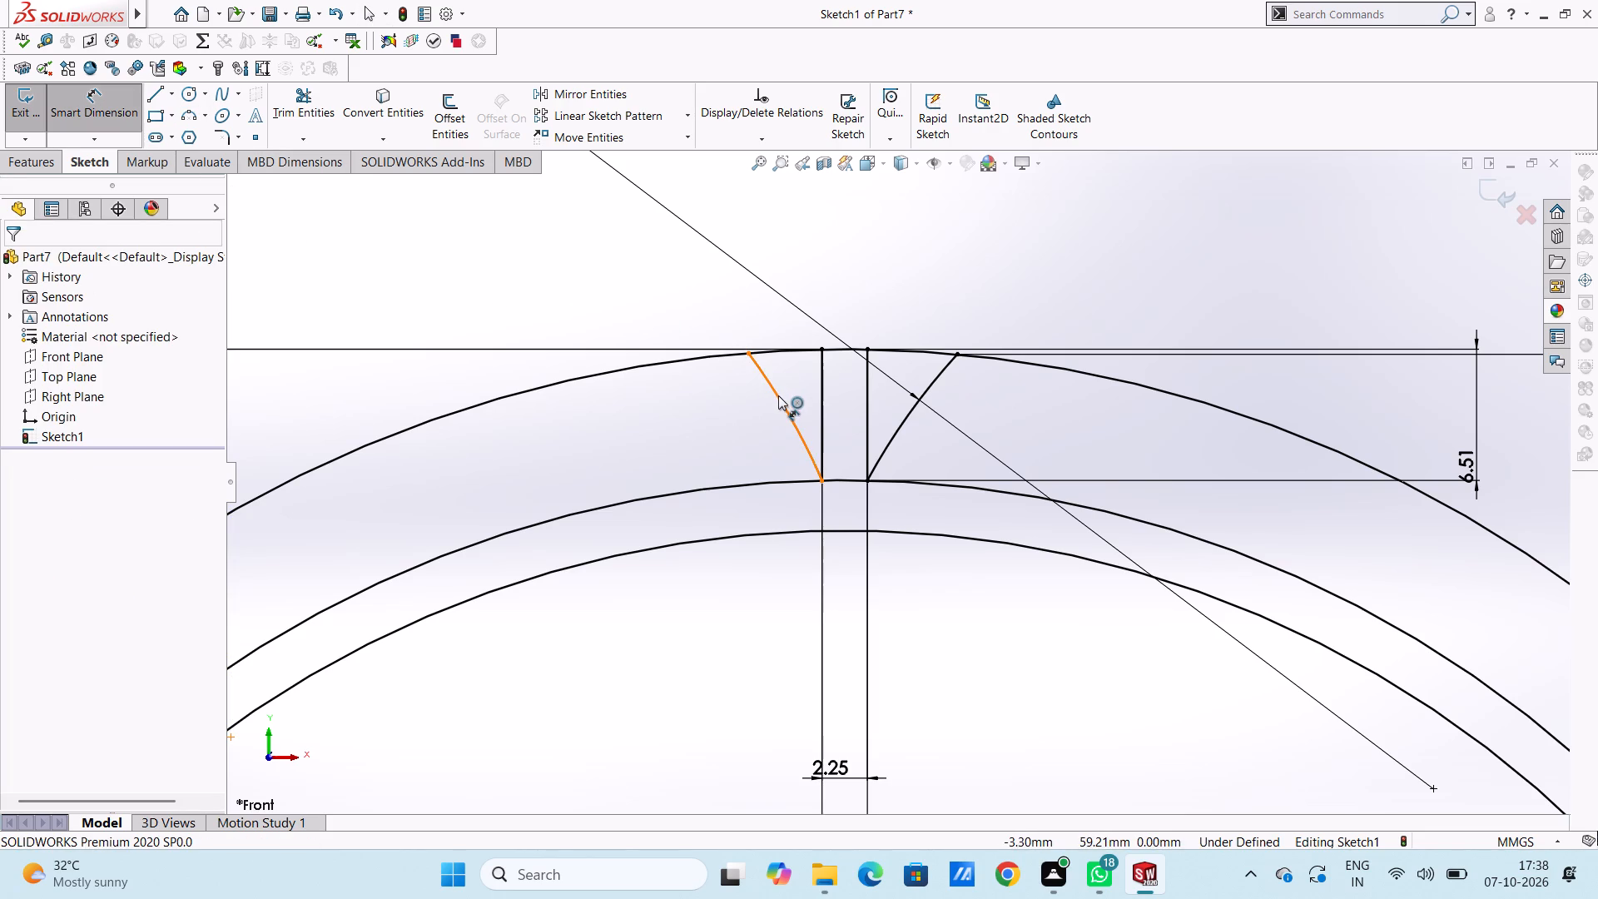
left_click(778, 395)
left_click(1010, 240)
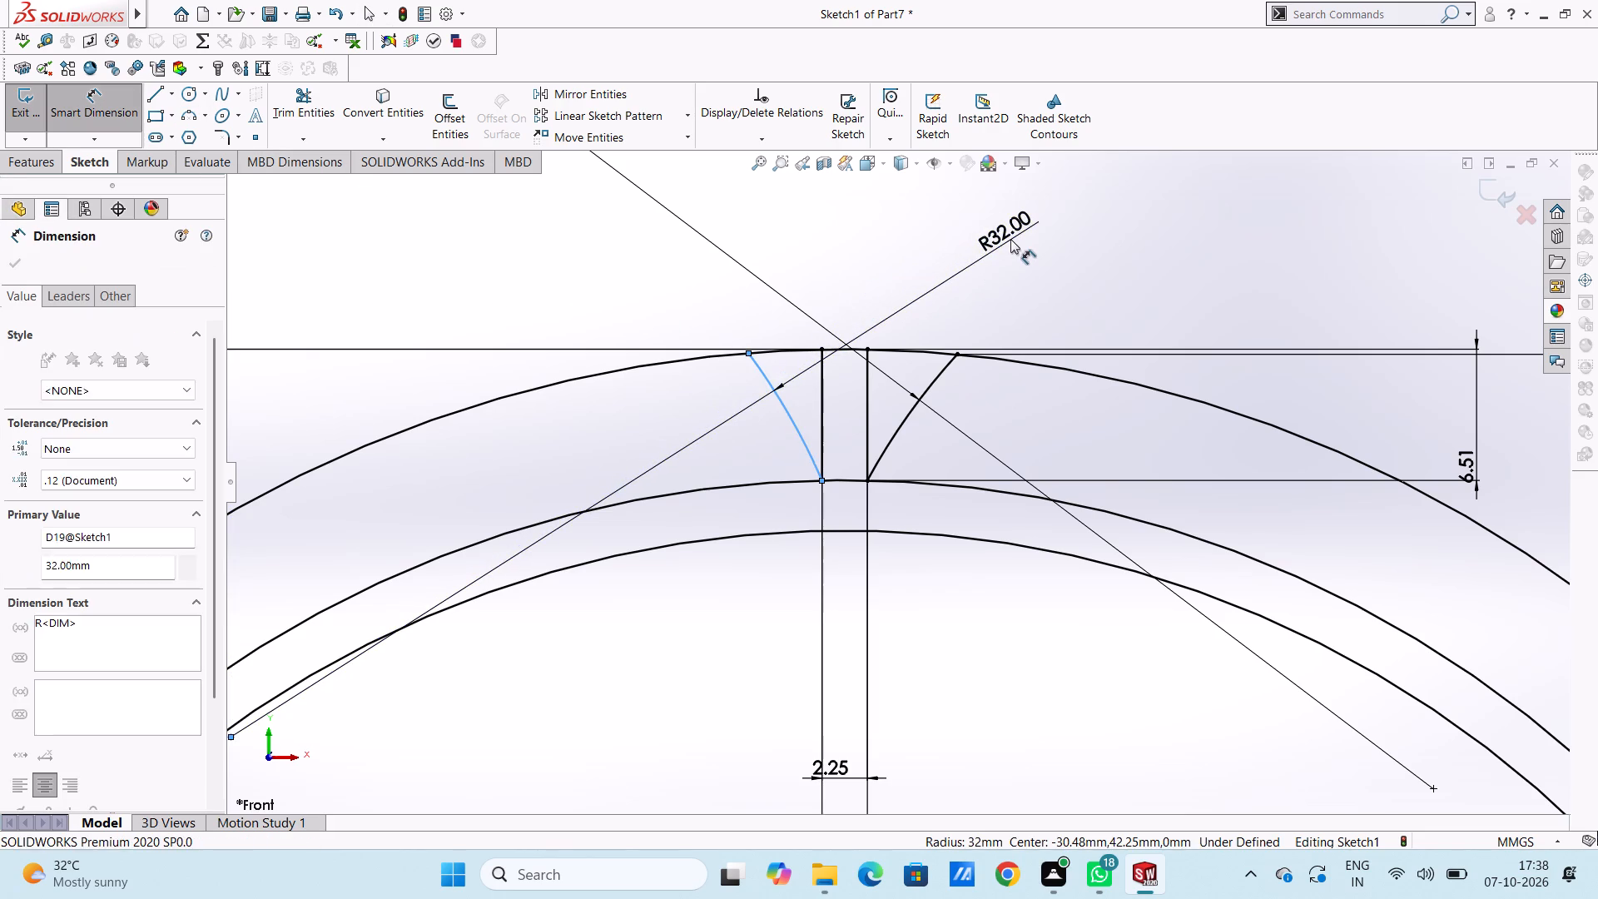
left_click(935, 214)
left_click(849, 223)
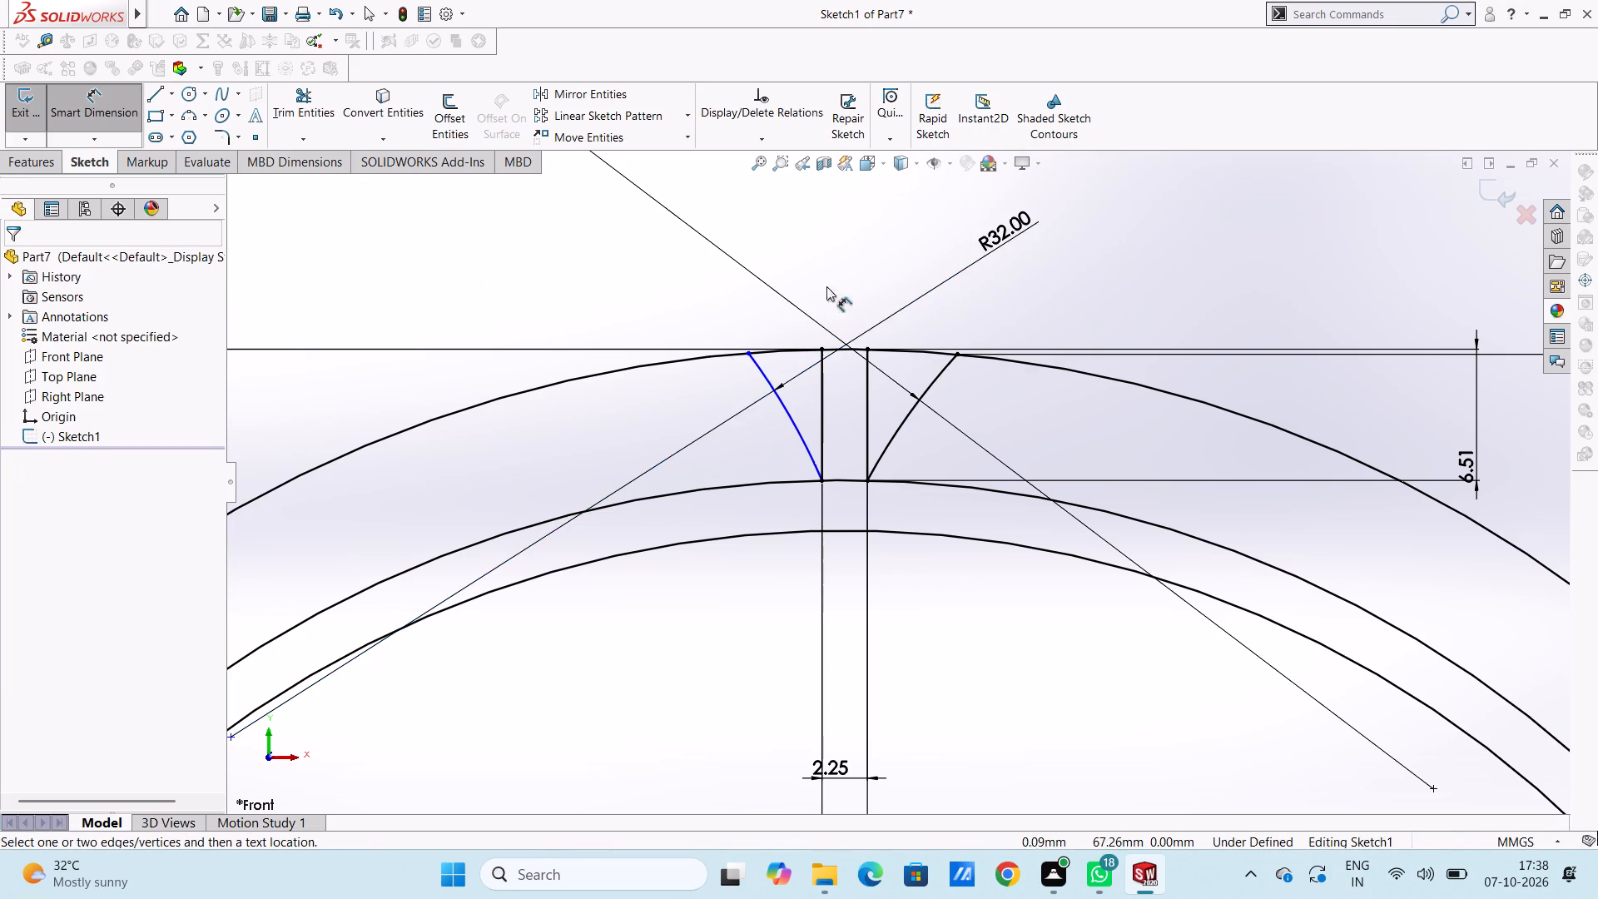
Dimension the left flank arc's upper endpoint at a vertical distance of 61.25 mm from the origin.
scroll(801, 351, "up", 5)
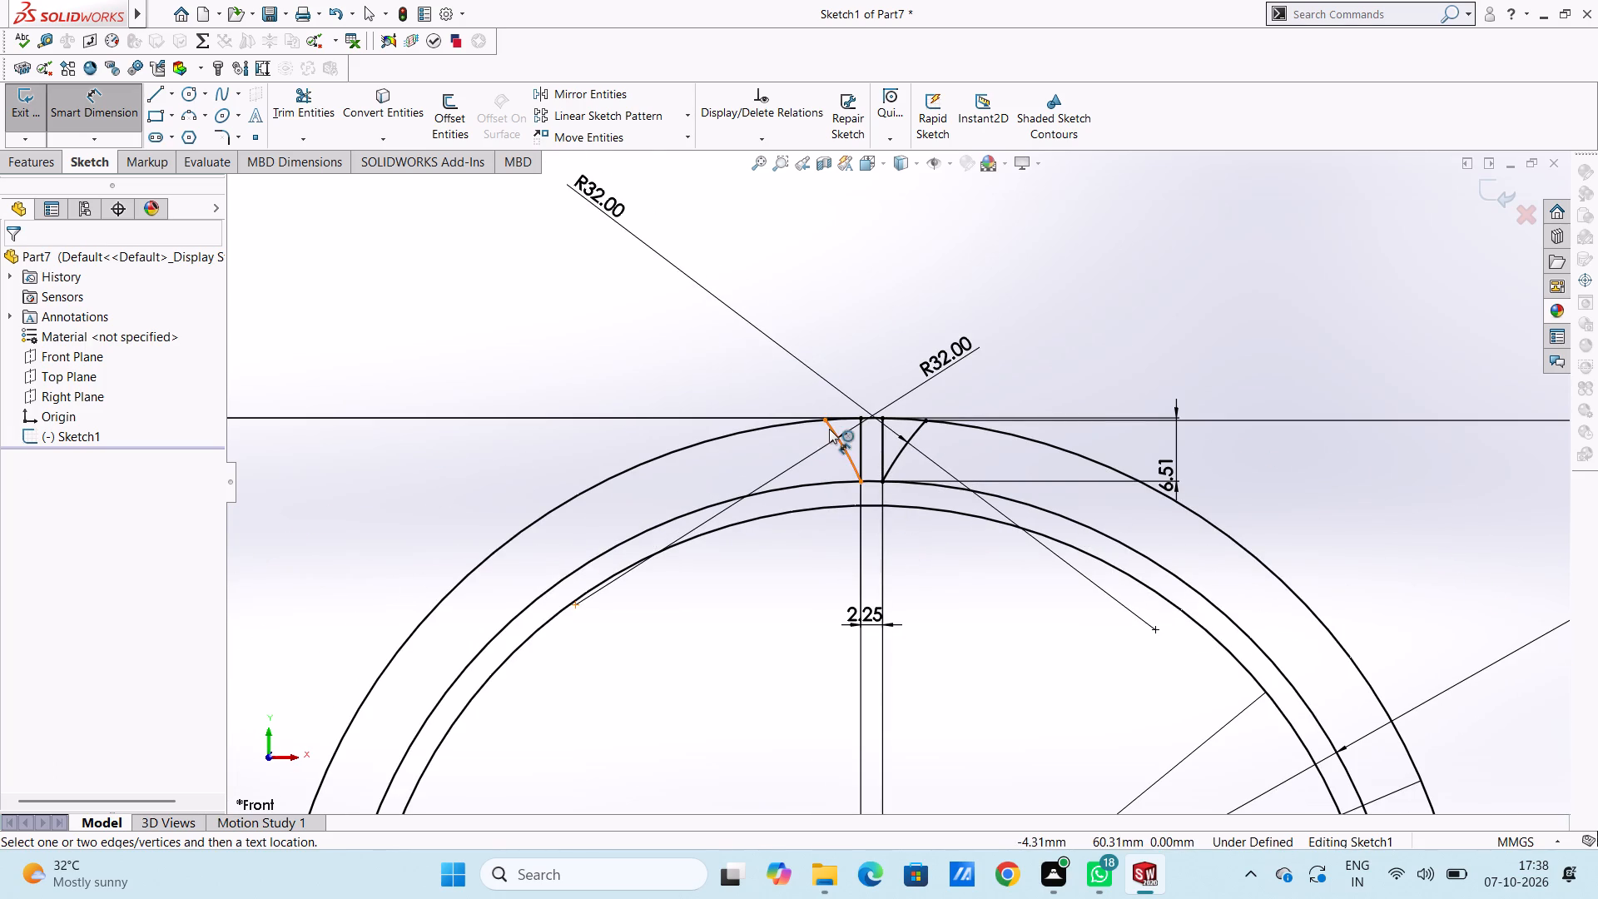
left_click(828, 421)
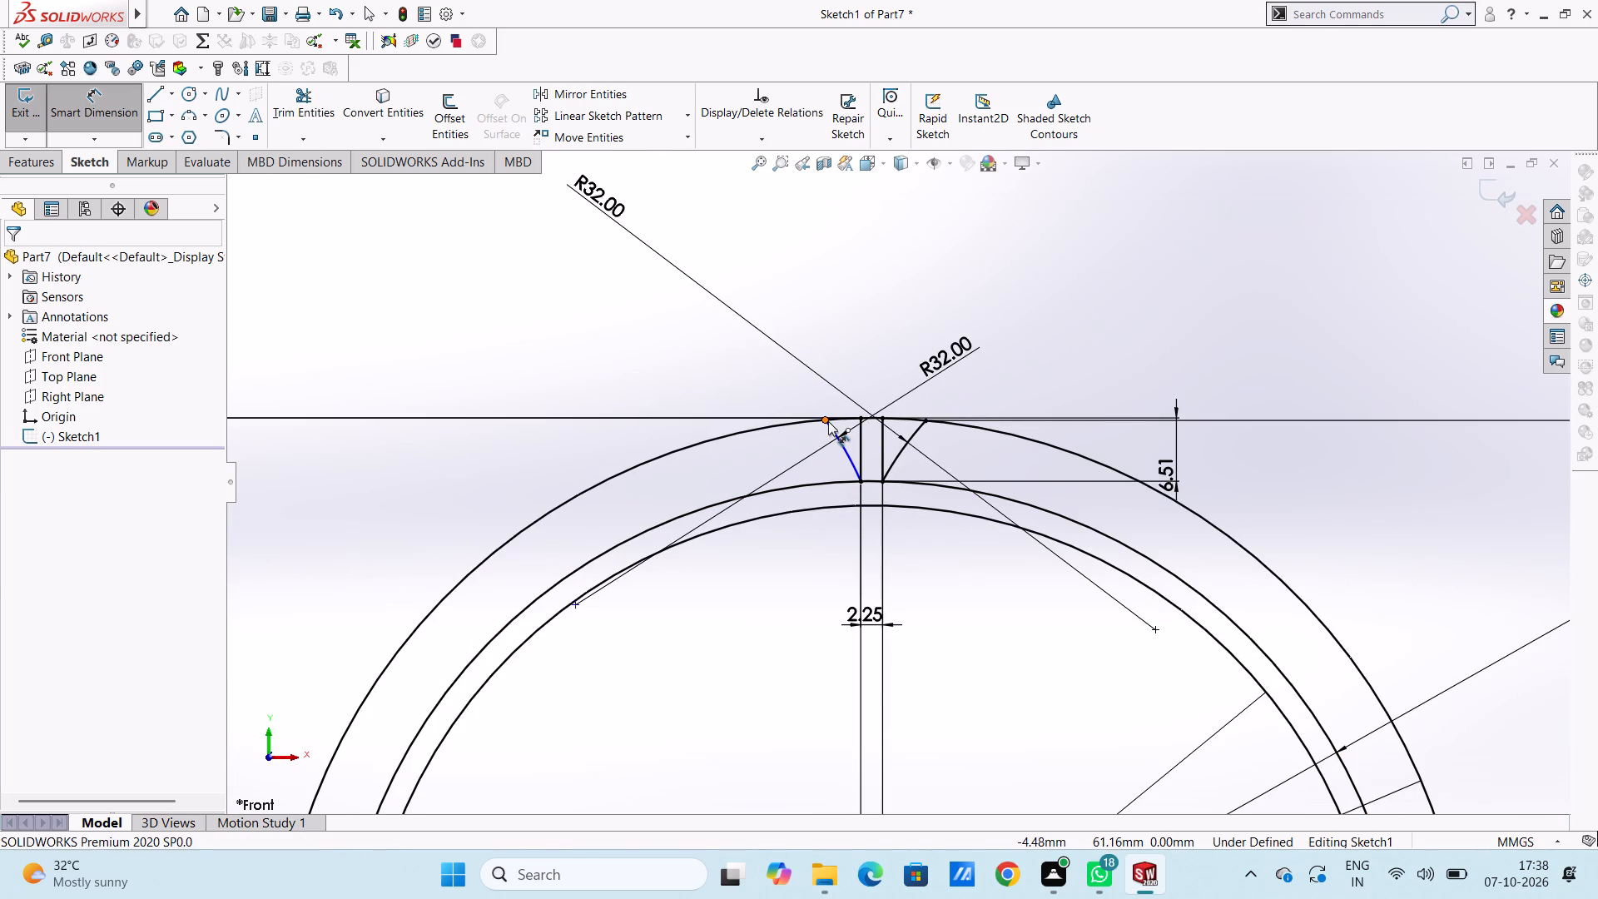
scroll(818, 533, "up", 4)
scroll(854, 590, "up", 3)
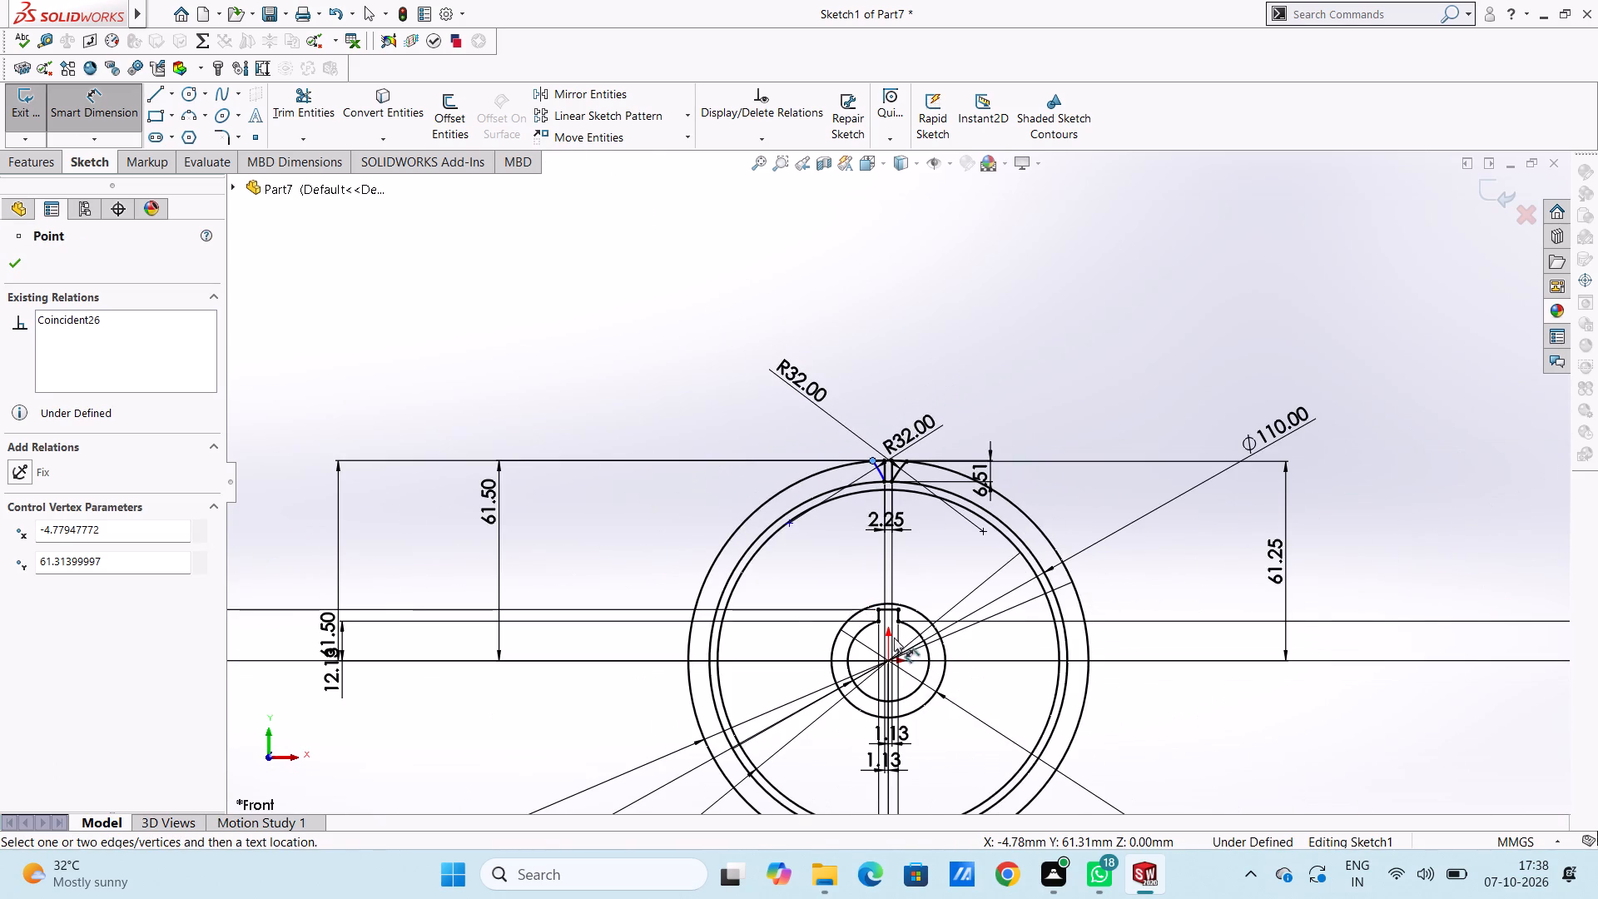
left_click(889, 660)
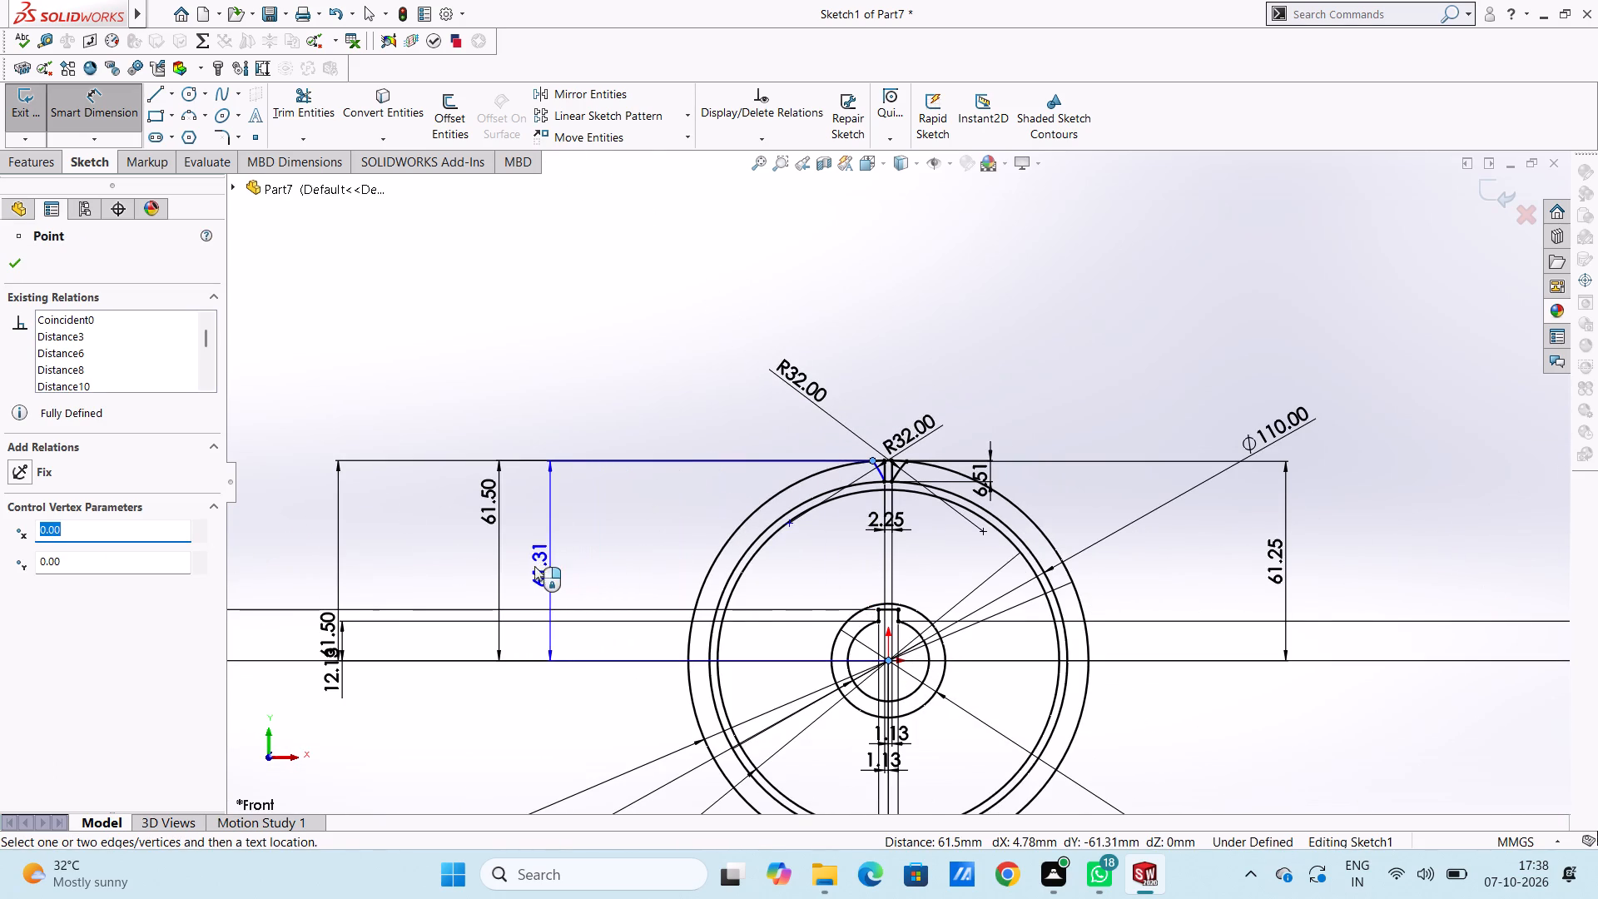
left_click(295, 525)
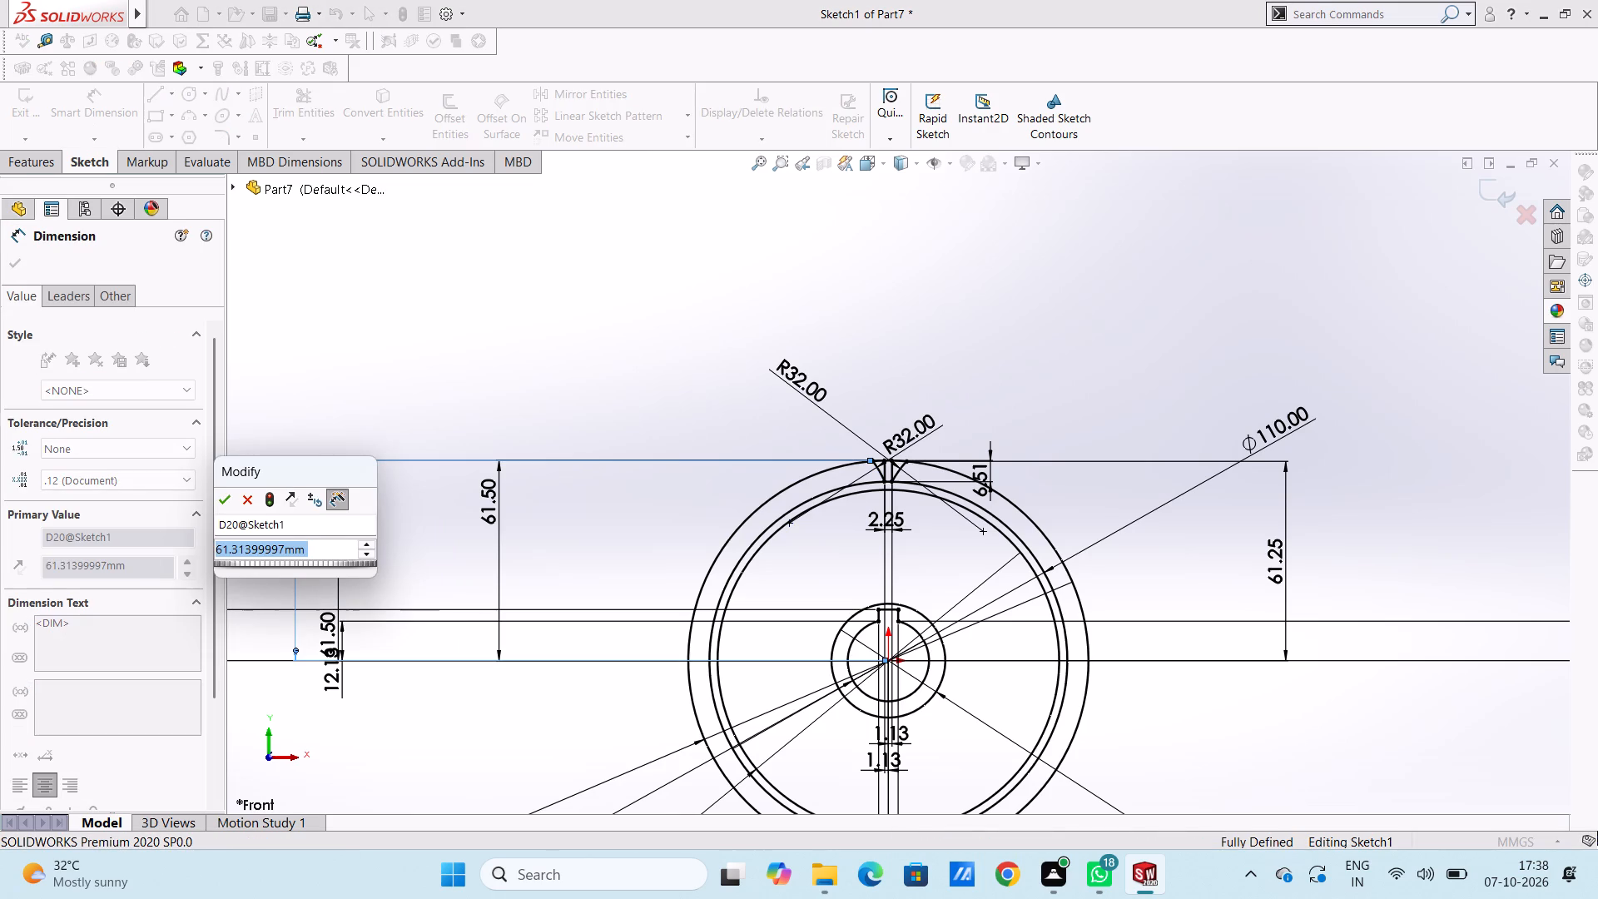
type("61.25")
key("Return")
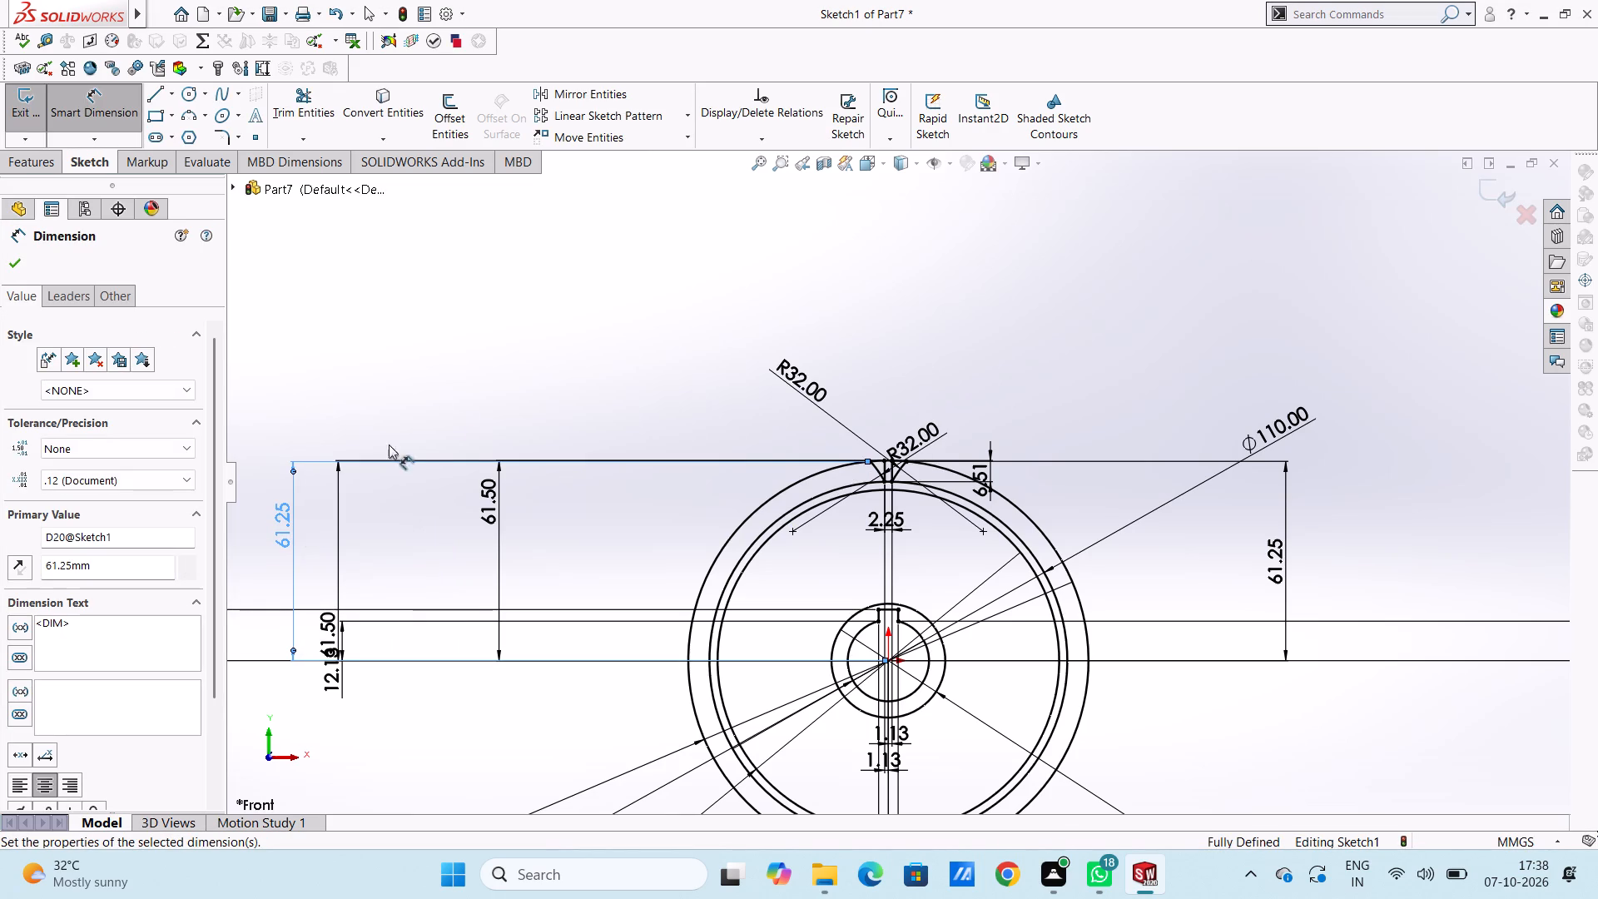
left_click(623, 315)
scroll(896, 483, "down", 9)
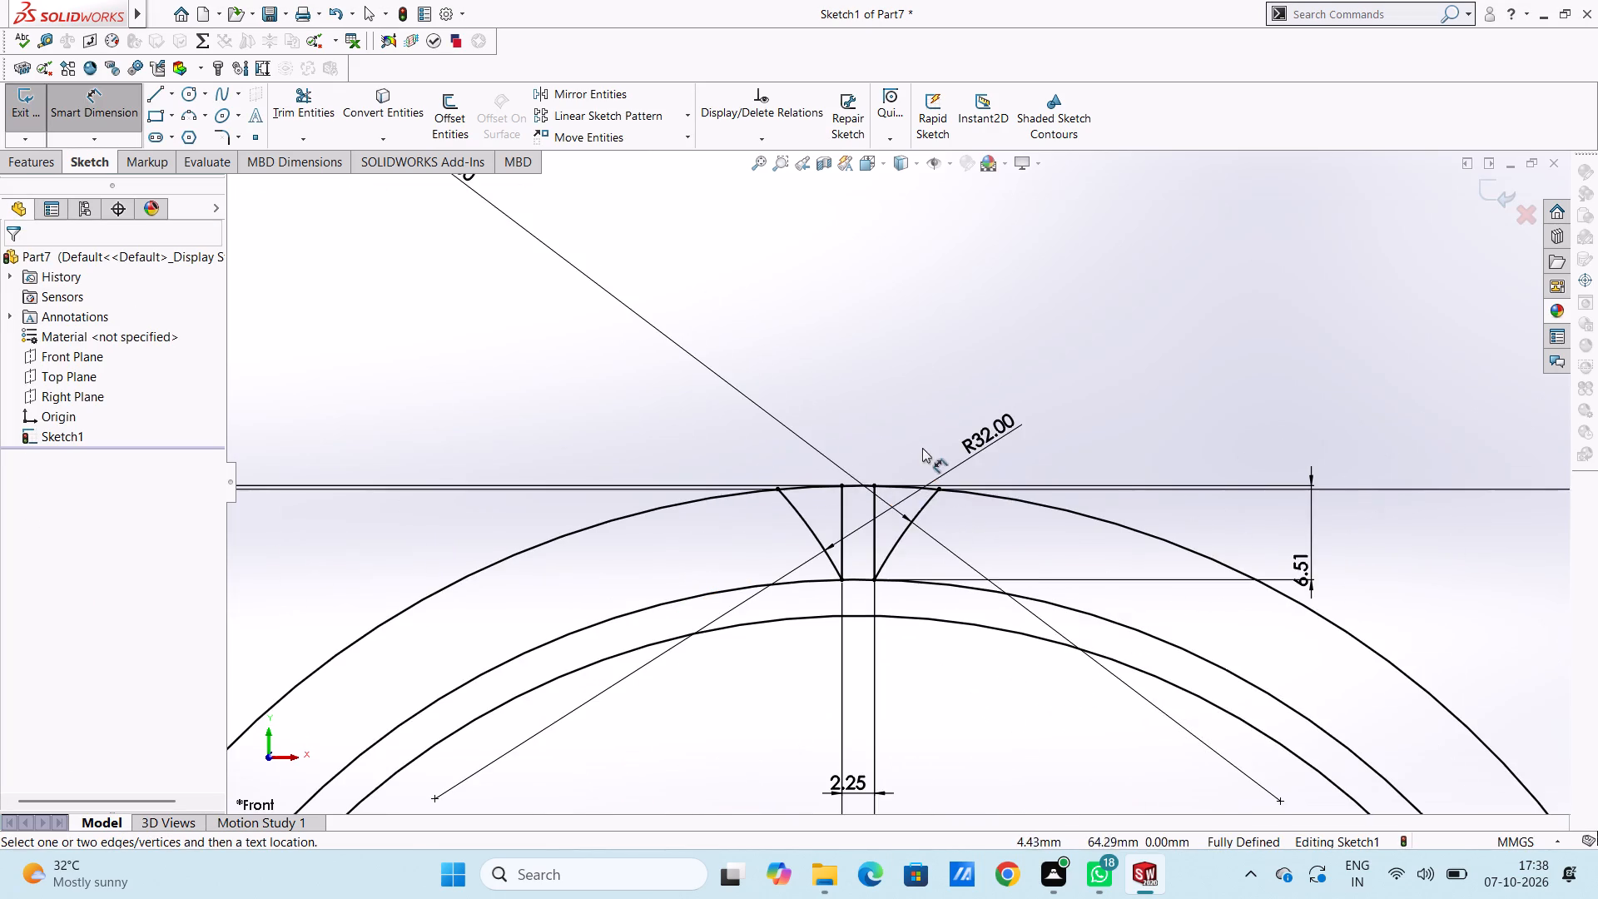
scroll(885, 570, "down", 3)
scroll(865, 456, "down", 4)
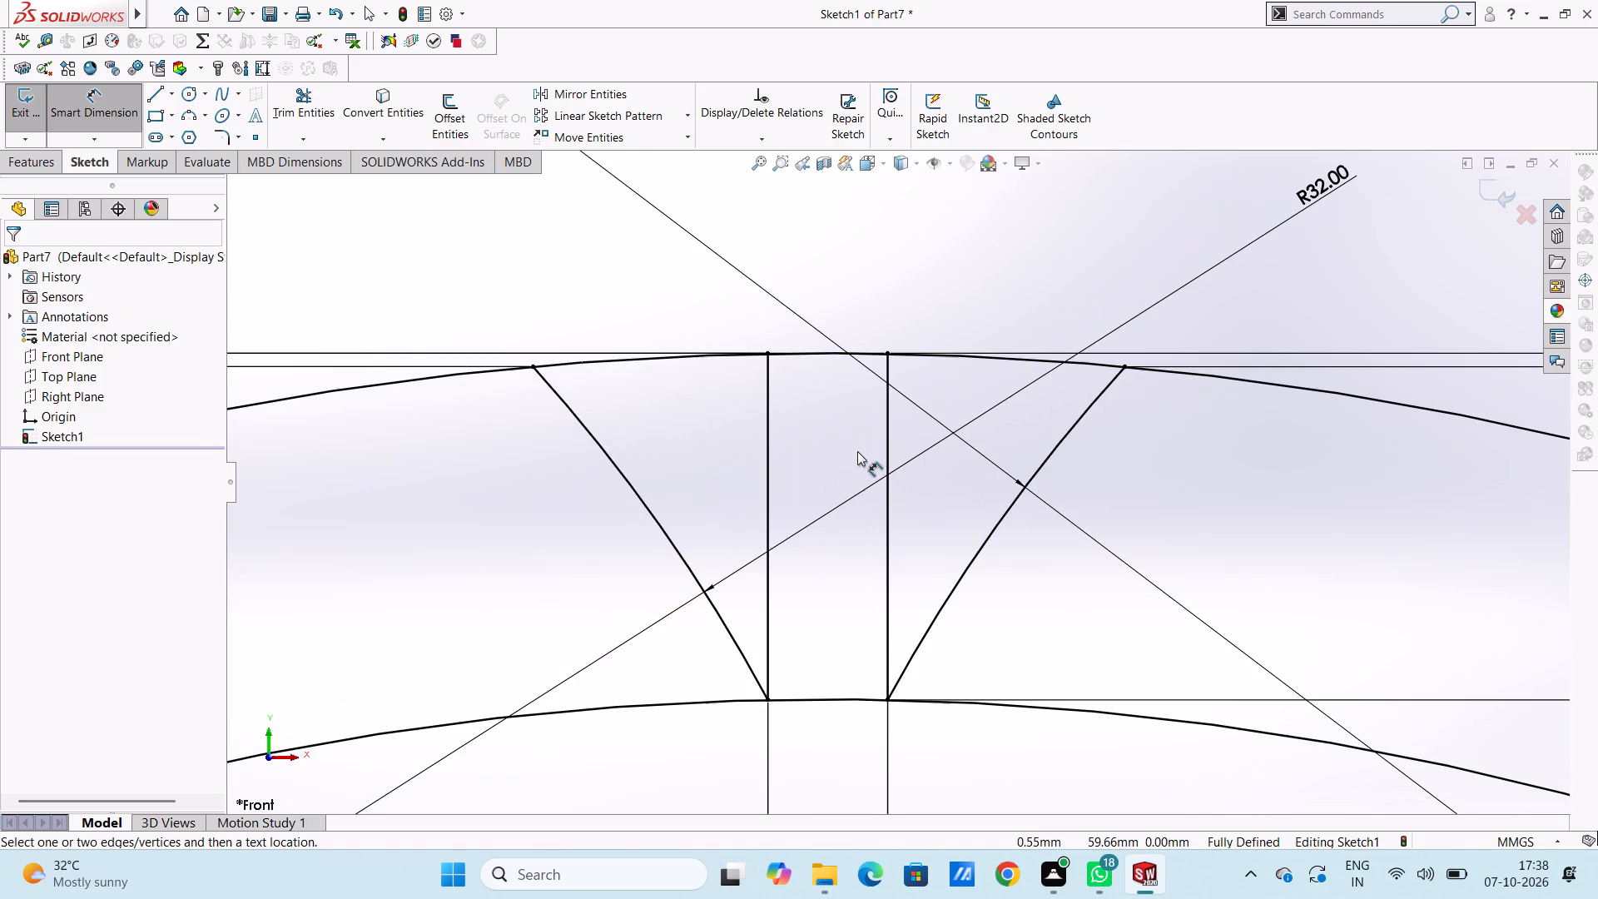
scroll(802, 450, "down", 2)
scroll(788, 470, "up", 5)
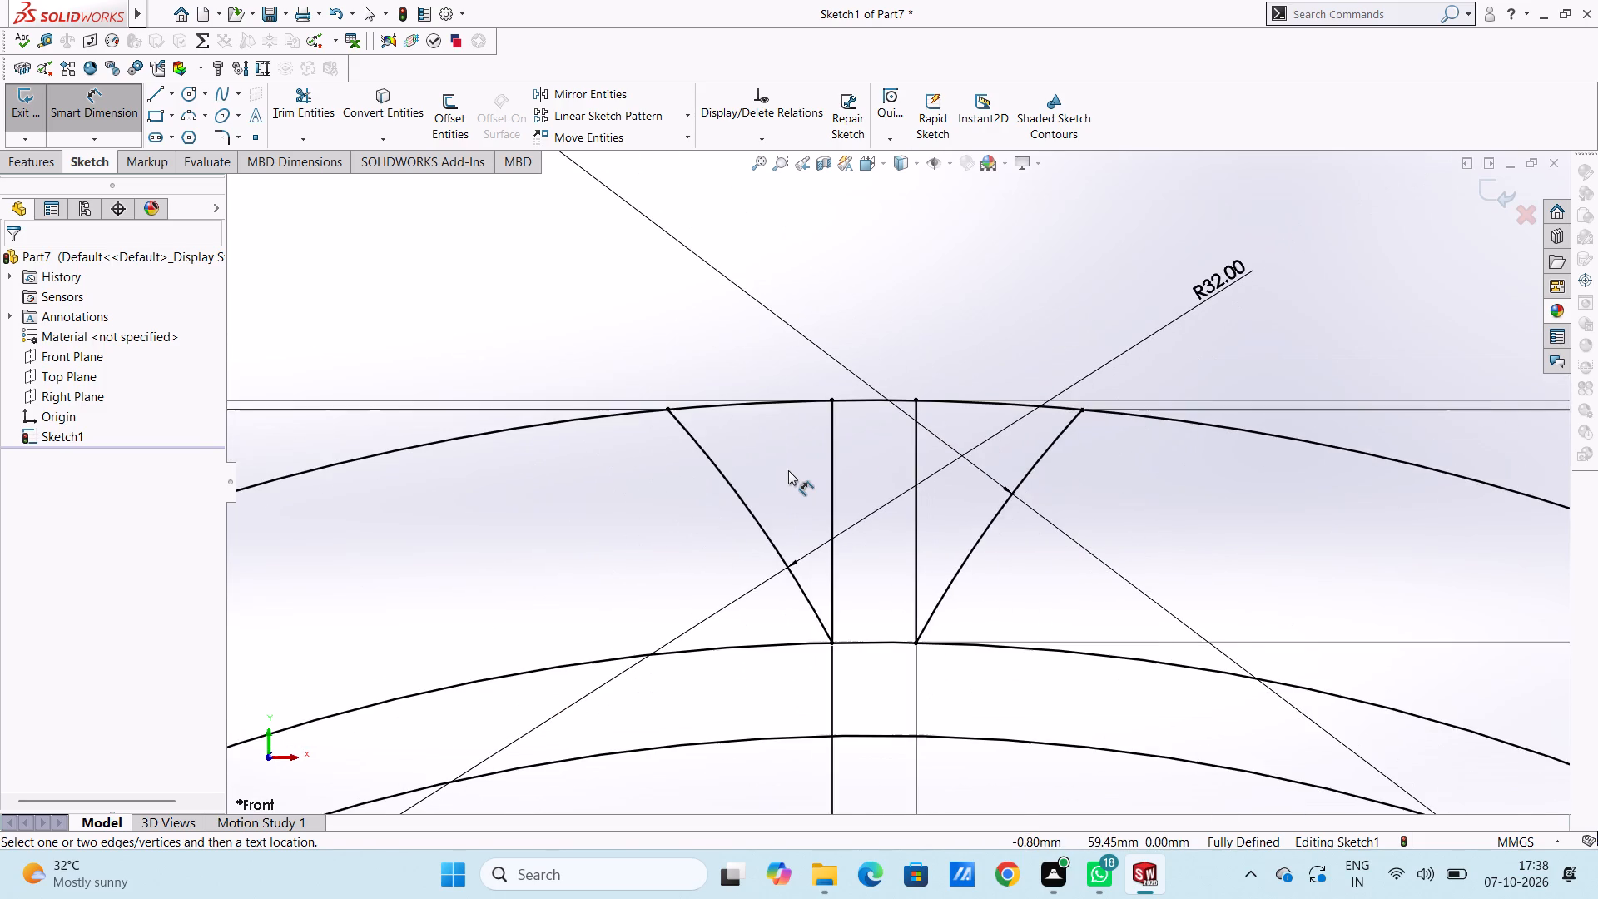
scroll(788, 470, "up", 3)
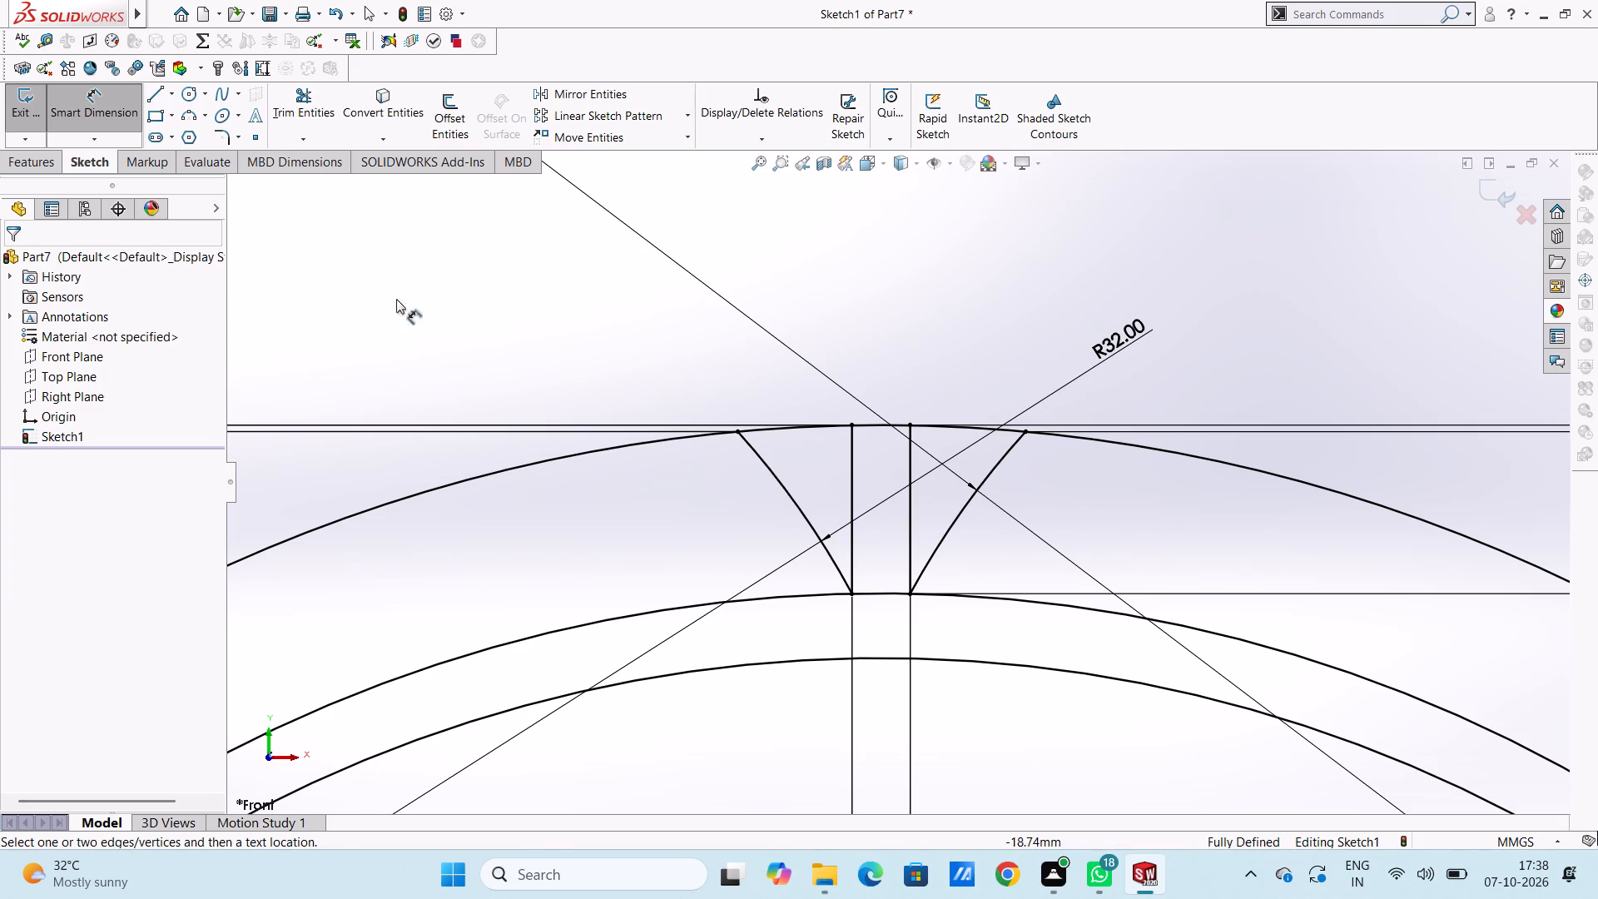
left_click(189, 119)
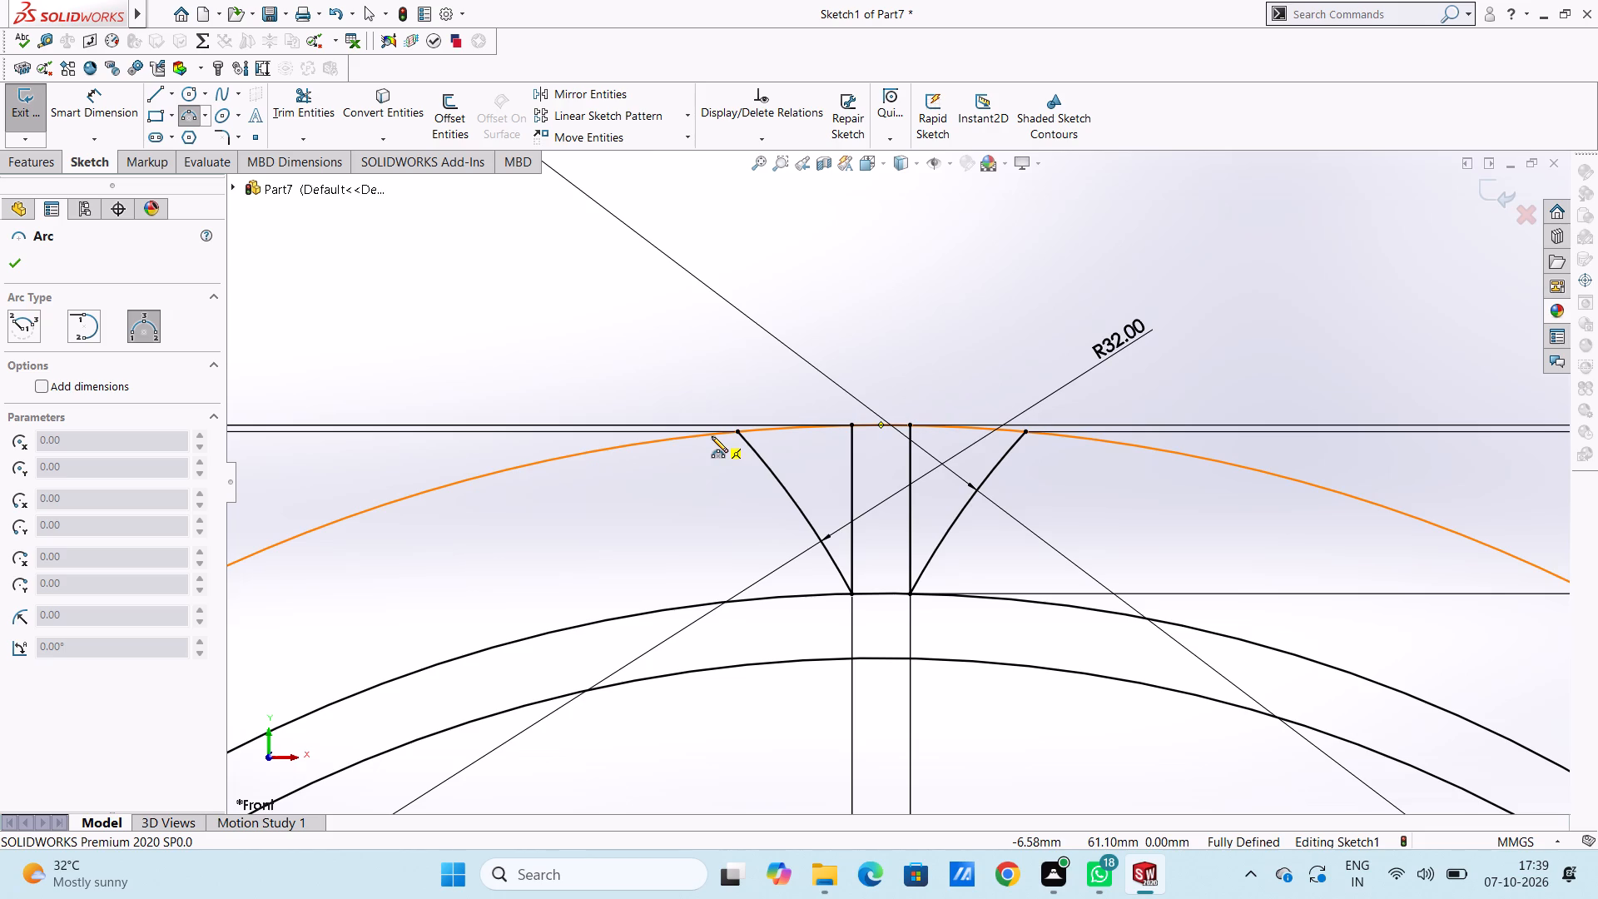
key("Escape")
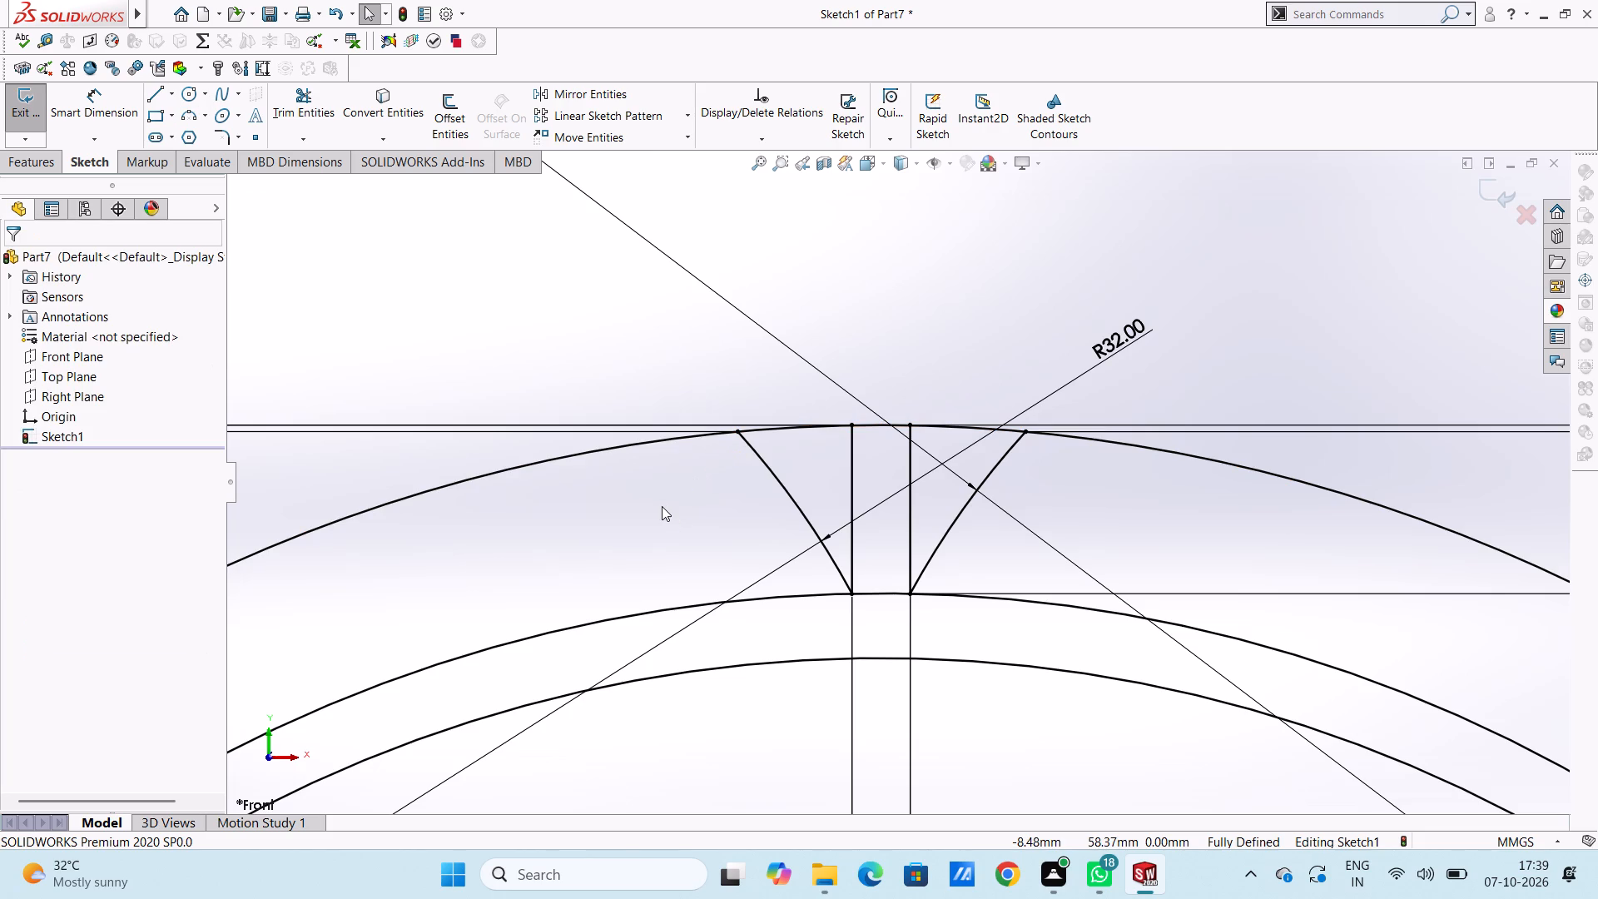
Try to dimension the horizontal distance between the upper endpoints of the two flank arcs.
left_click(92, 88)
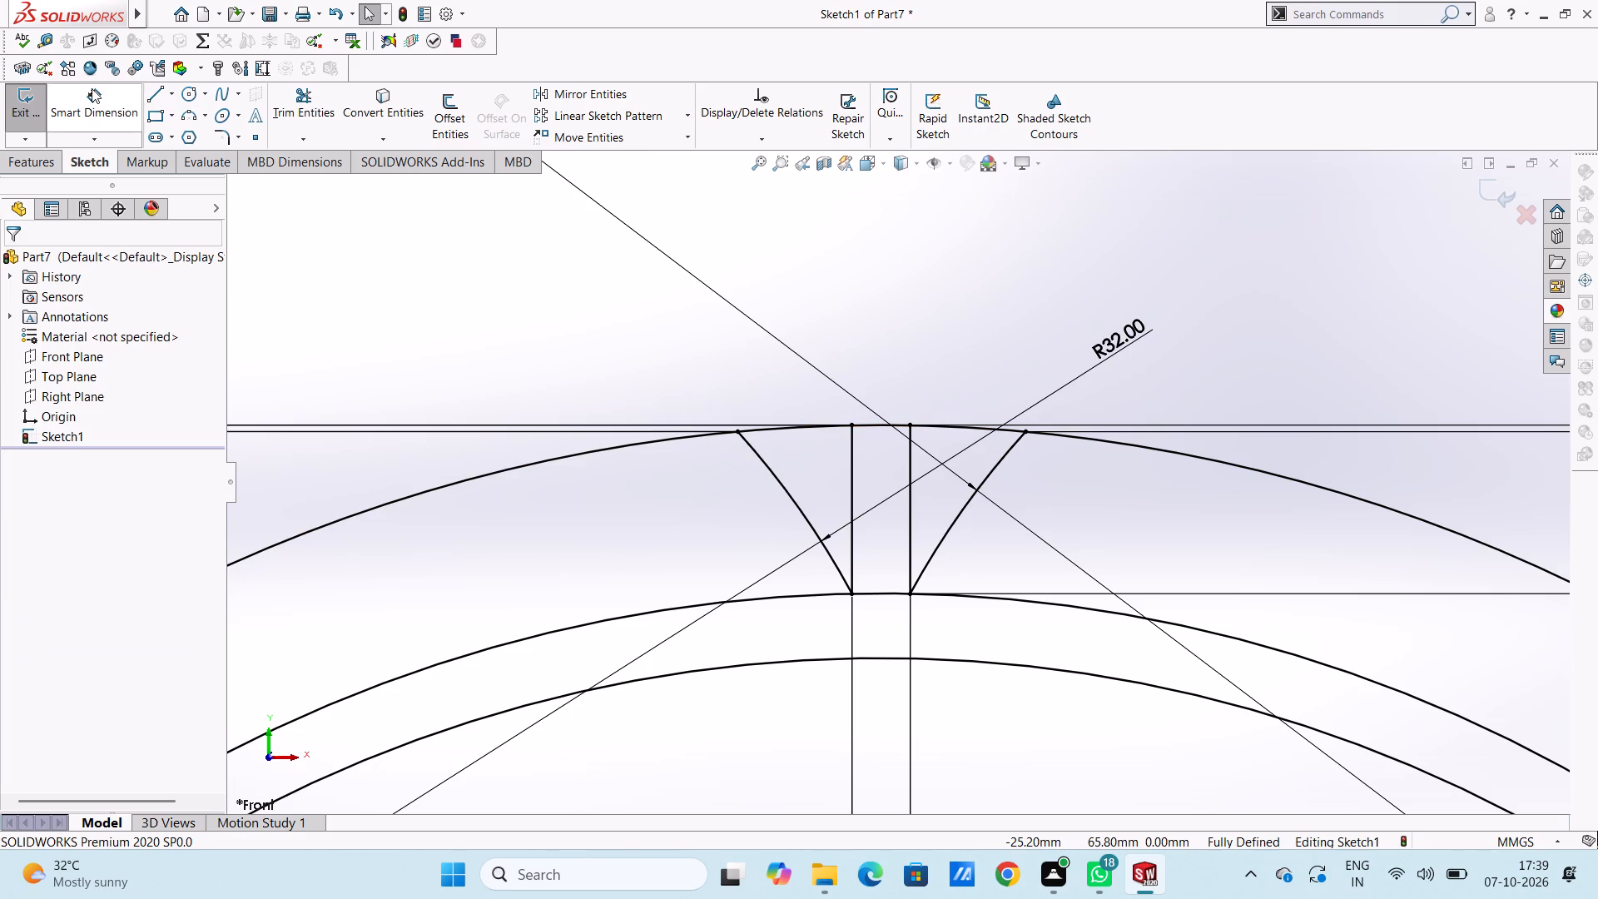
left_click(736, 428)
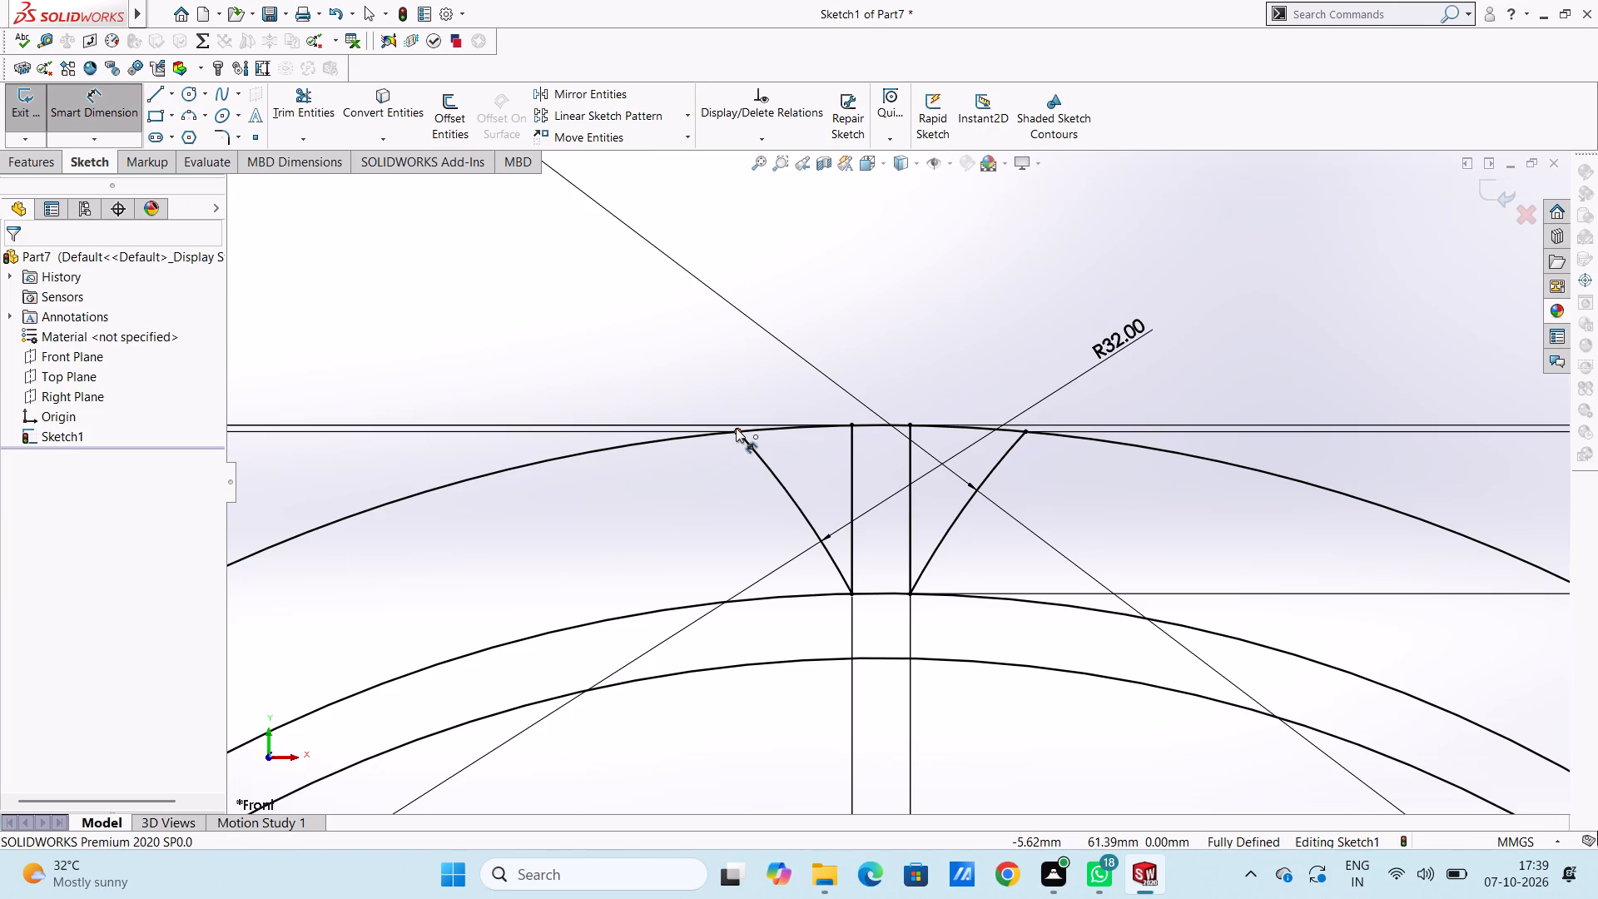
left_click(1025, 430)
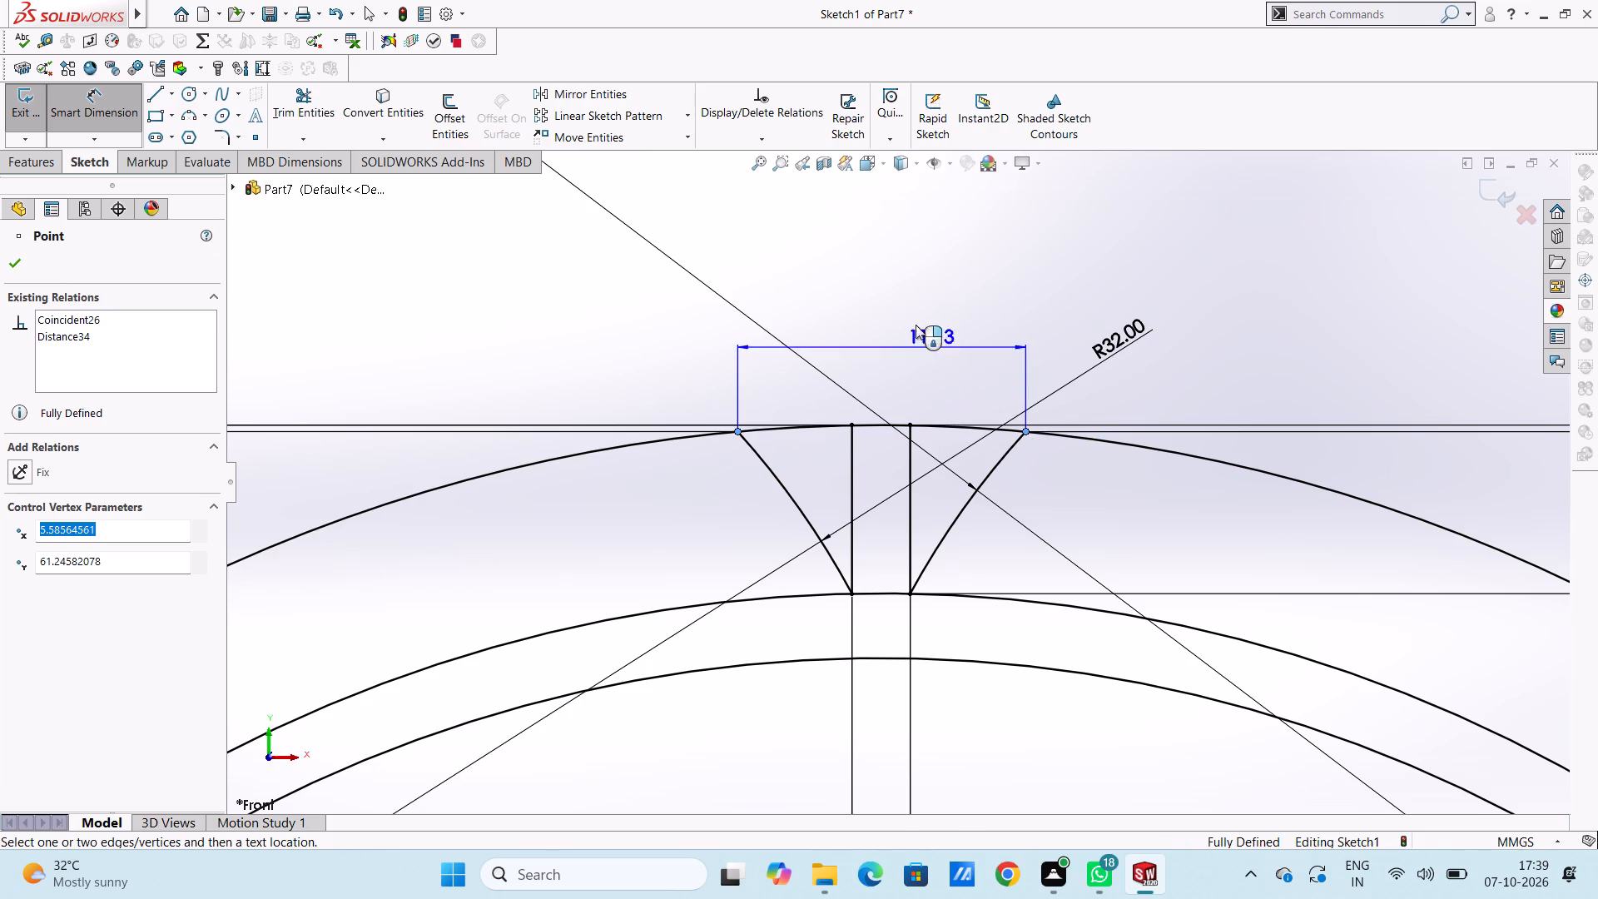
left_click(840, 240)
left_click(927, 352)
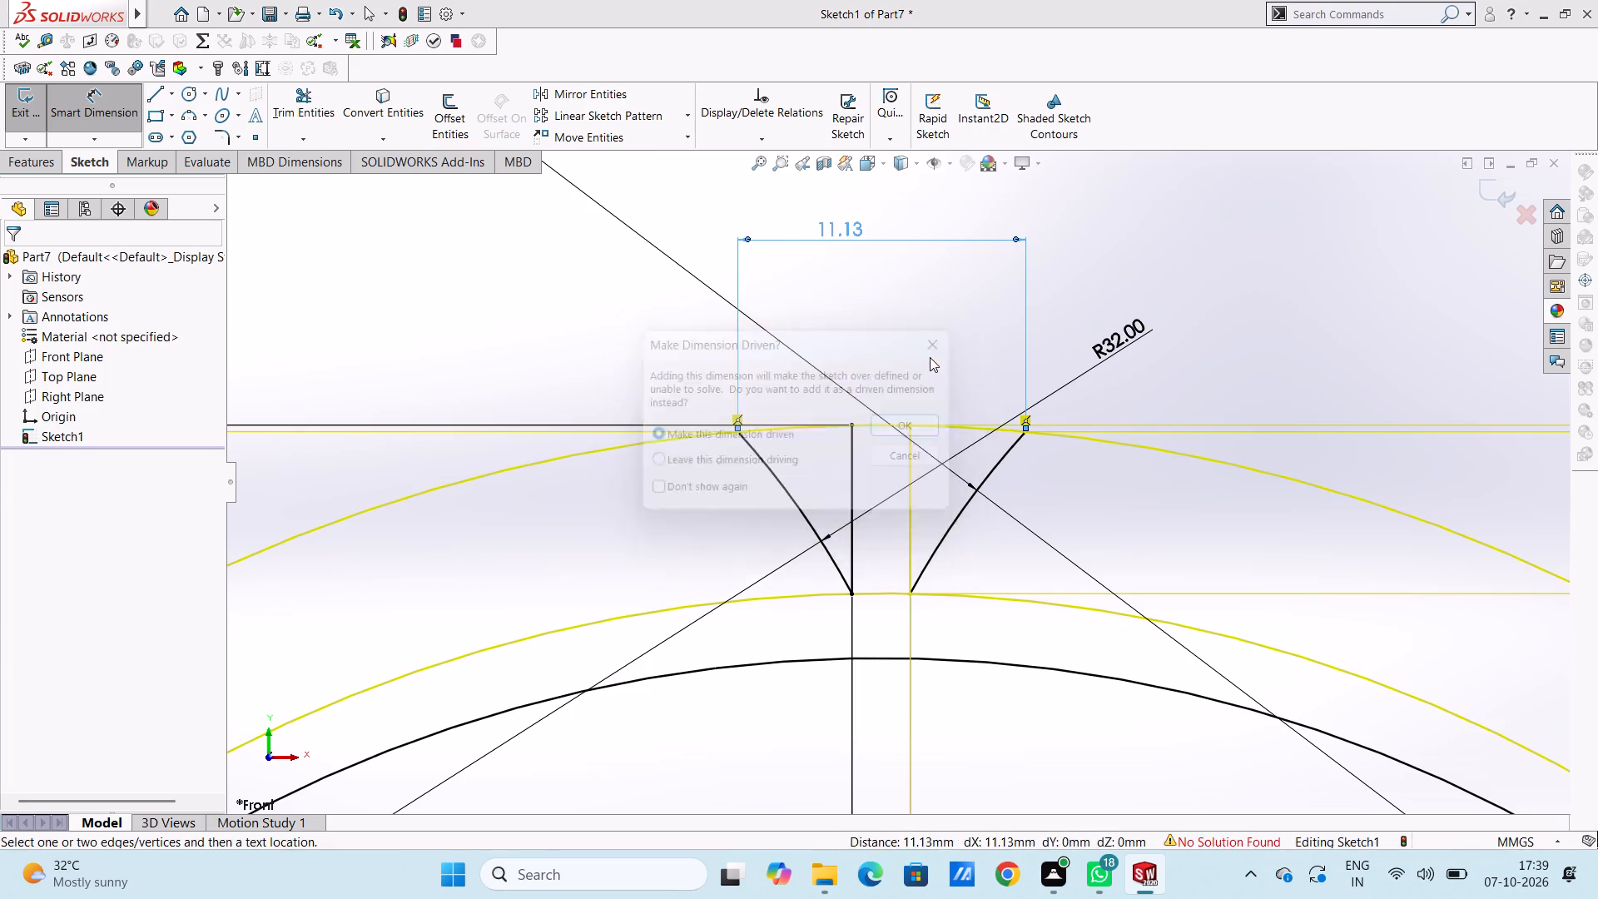
Delete the 61.50 mm height dimension between the origin and the top of the short vertical line.
scroll(930, 357, "up", 5)
scroll(941, 470, "up", 5)
scroll(940, 599, "up", 6)
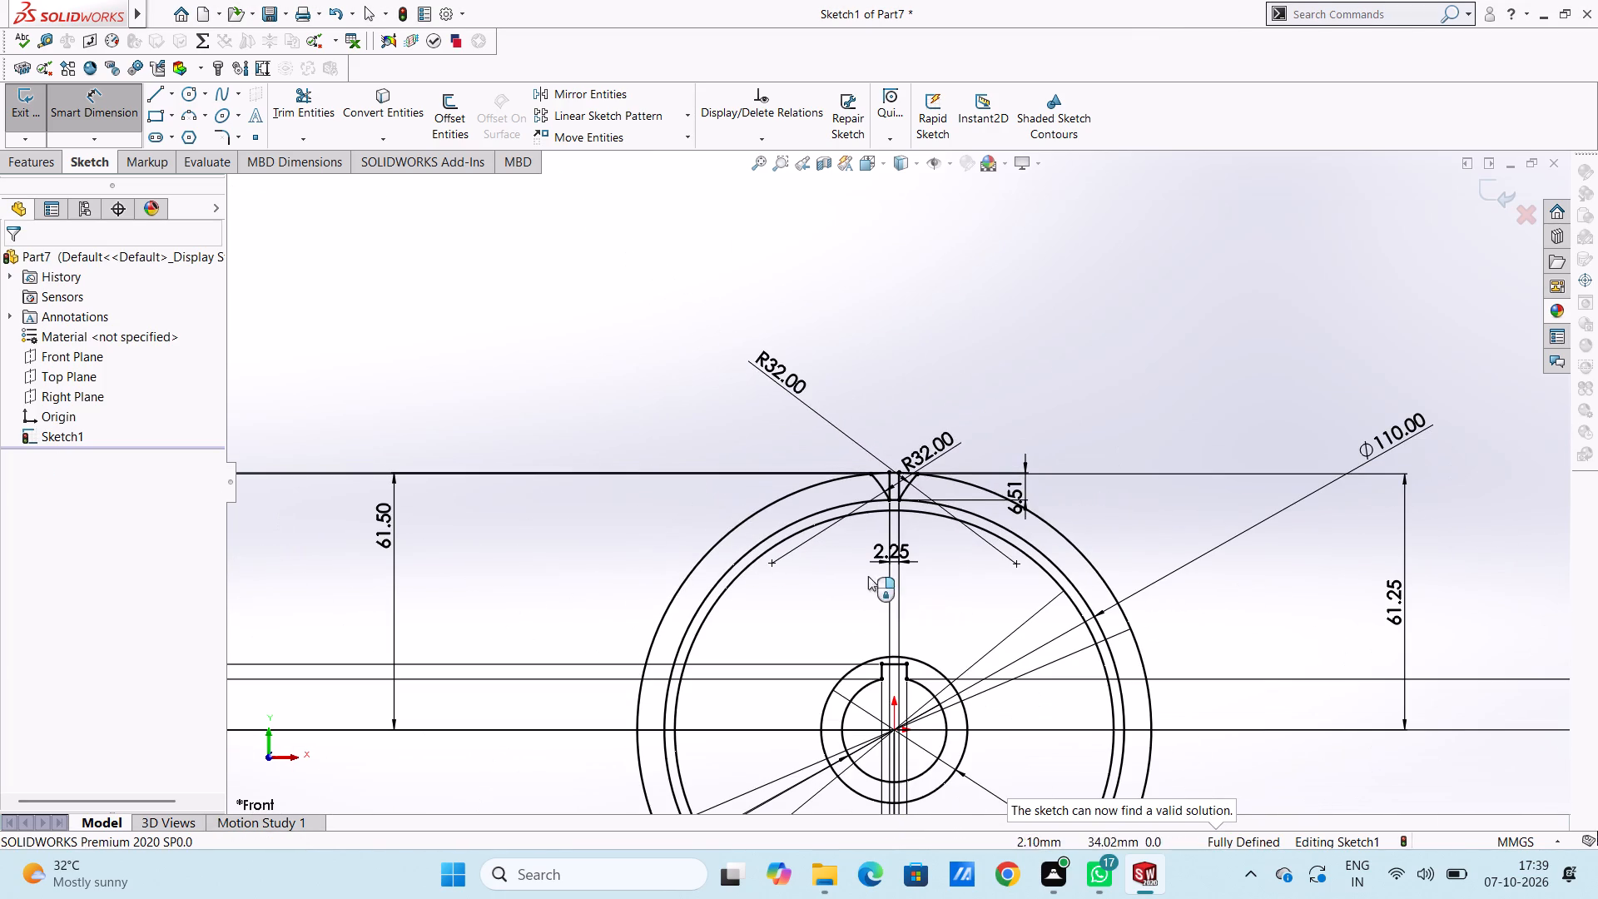
left_click(381, 536)
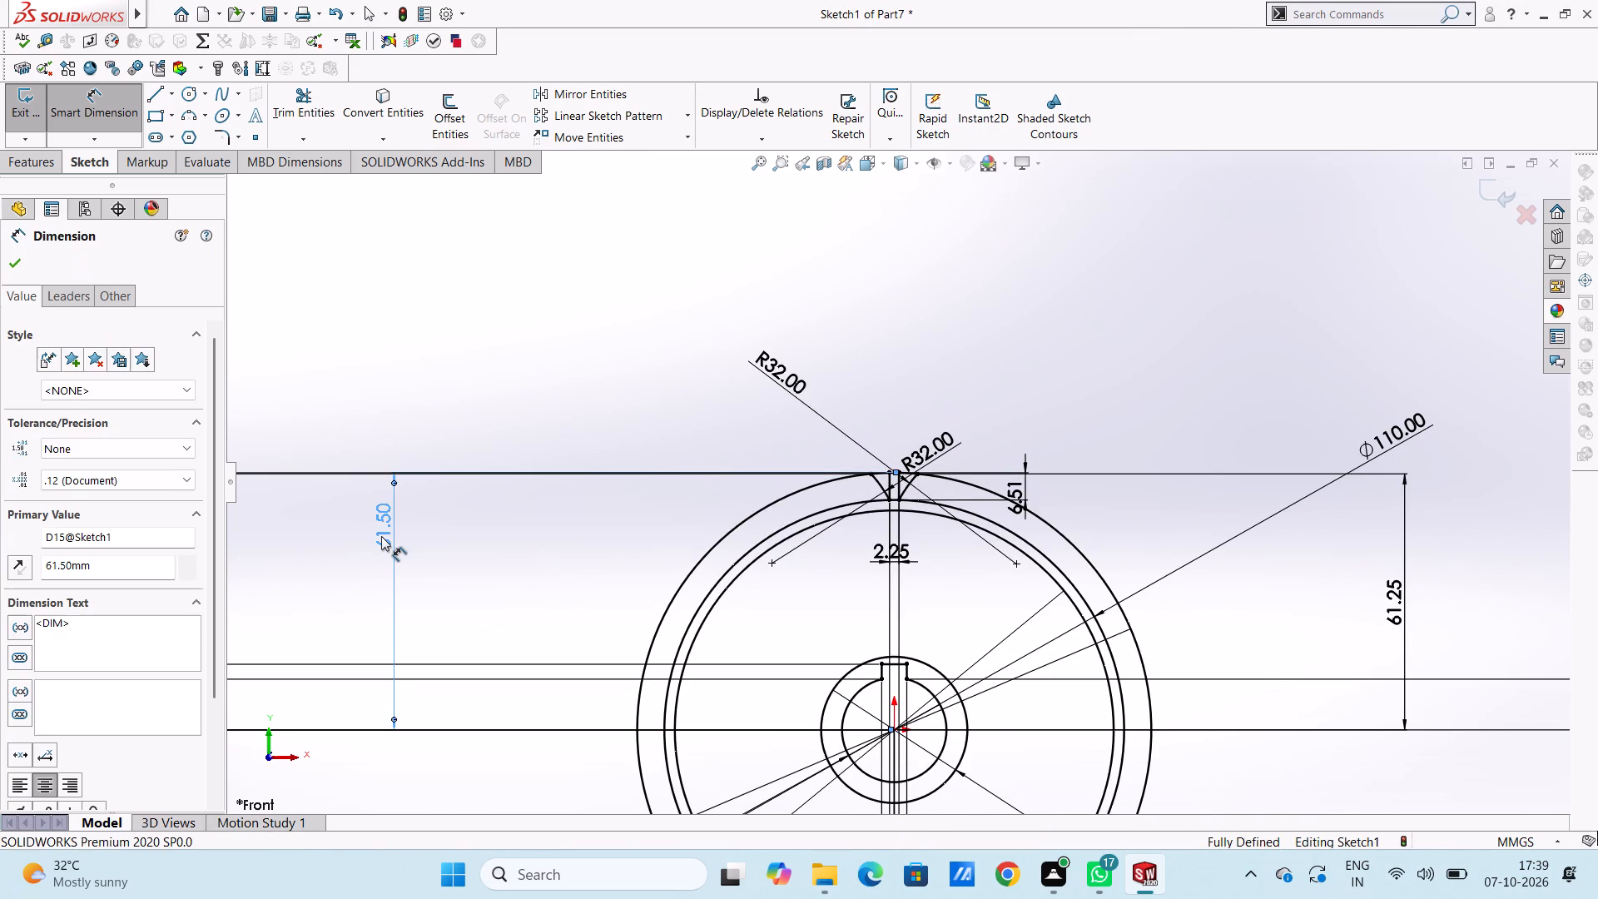
key("Delete")
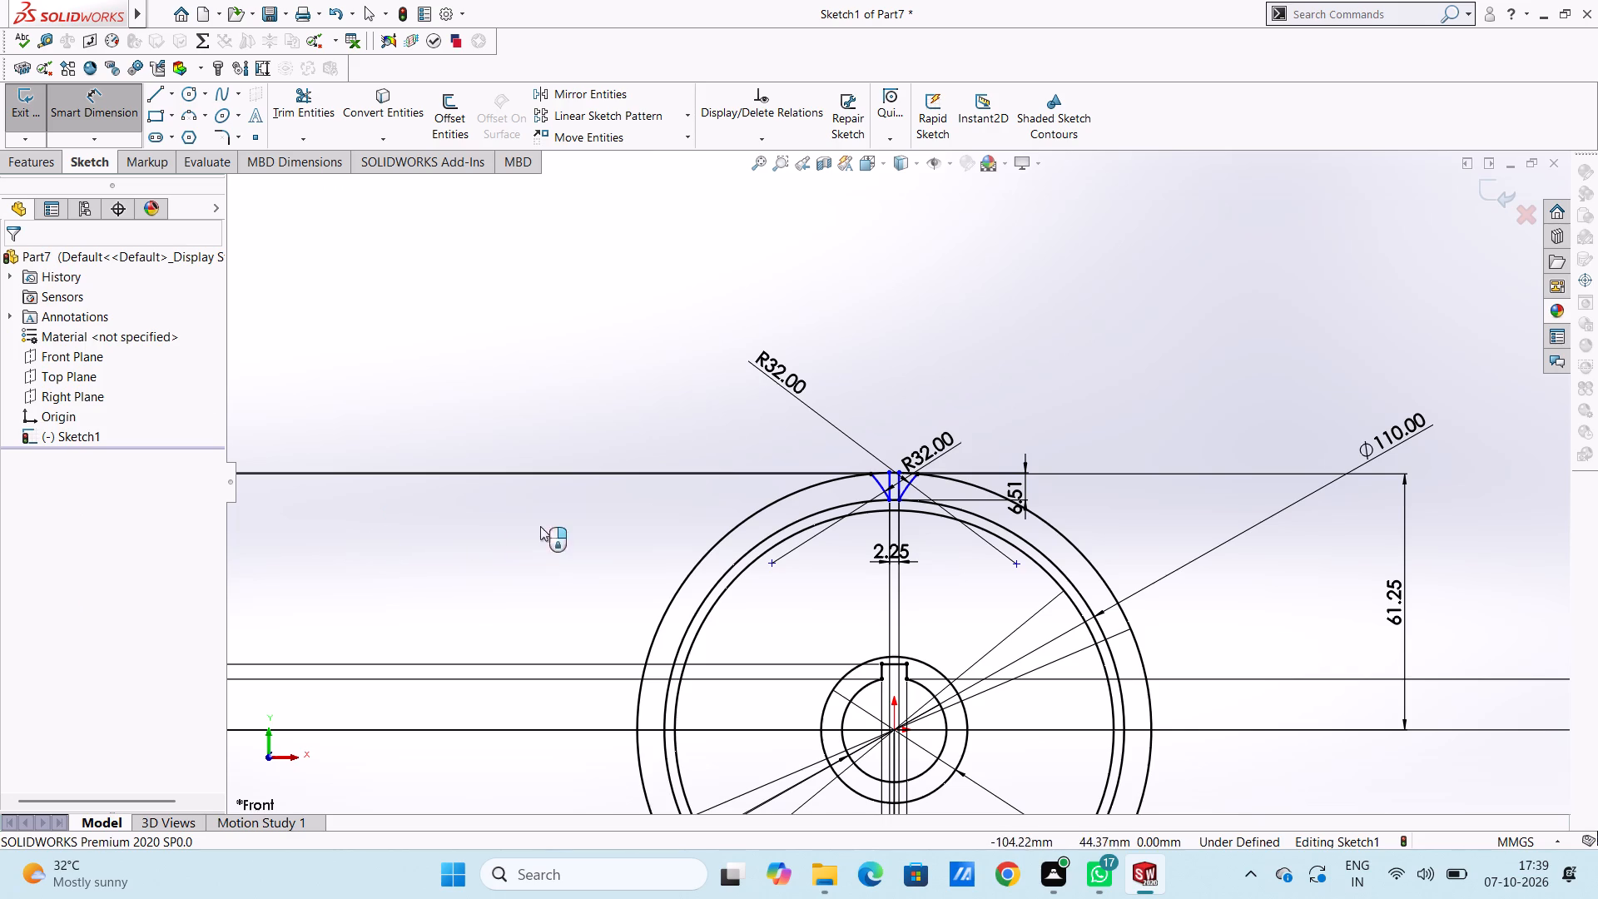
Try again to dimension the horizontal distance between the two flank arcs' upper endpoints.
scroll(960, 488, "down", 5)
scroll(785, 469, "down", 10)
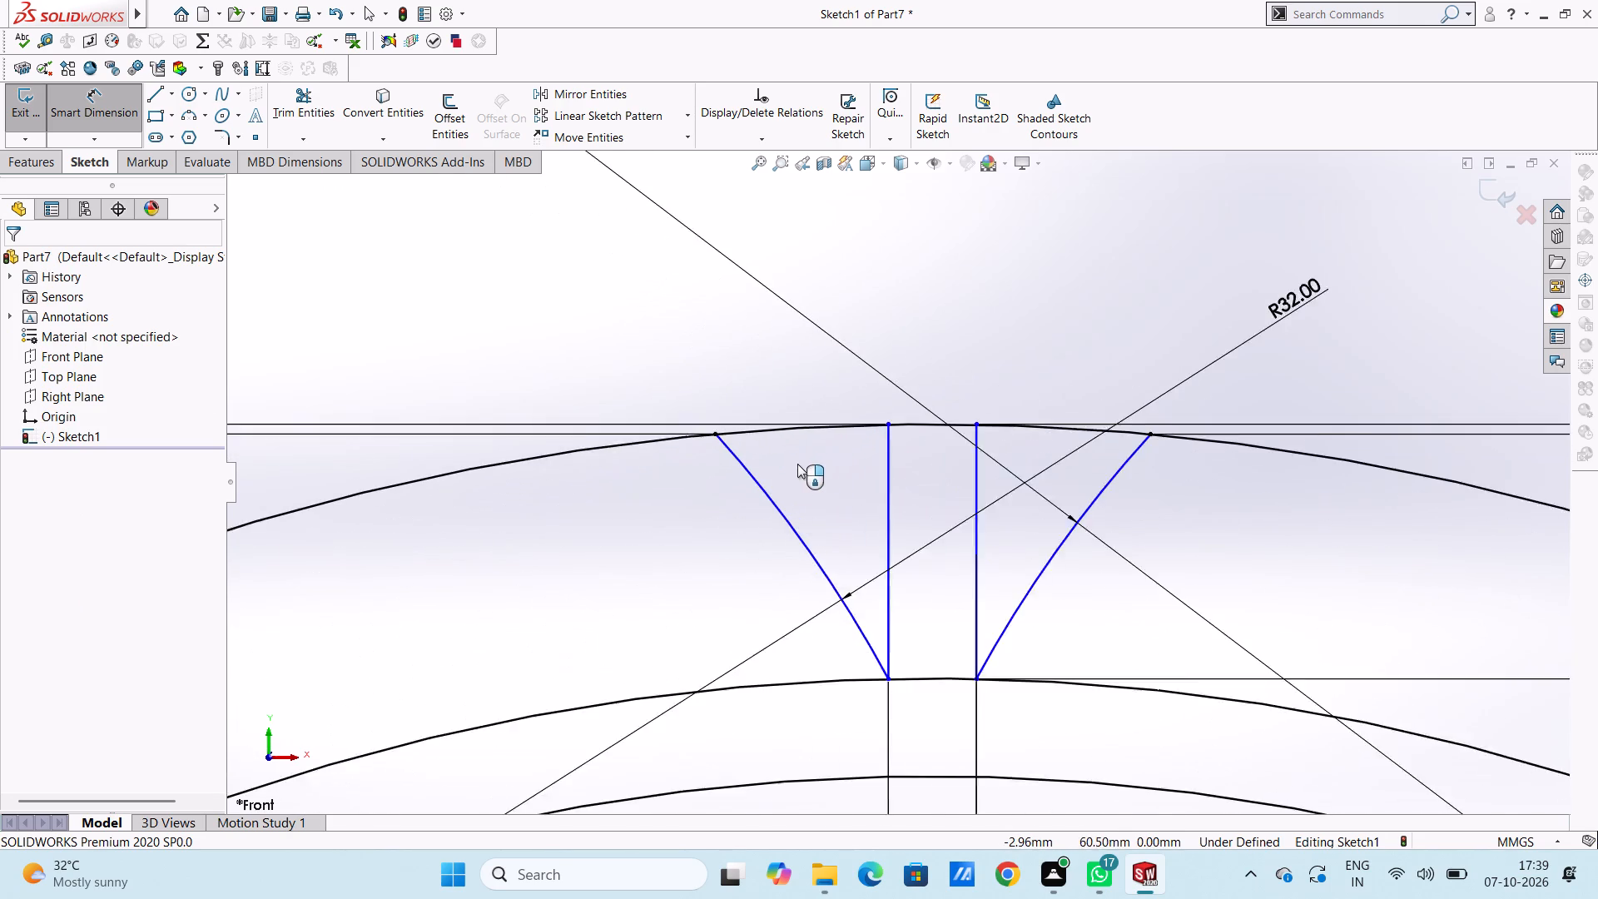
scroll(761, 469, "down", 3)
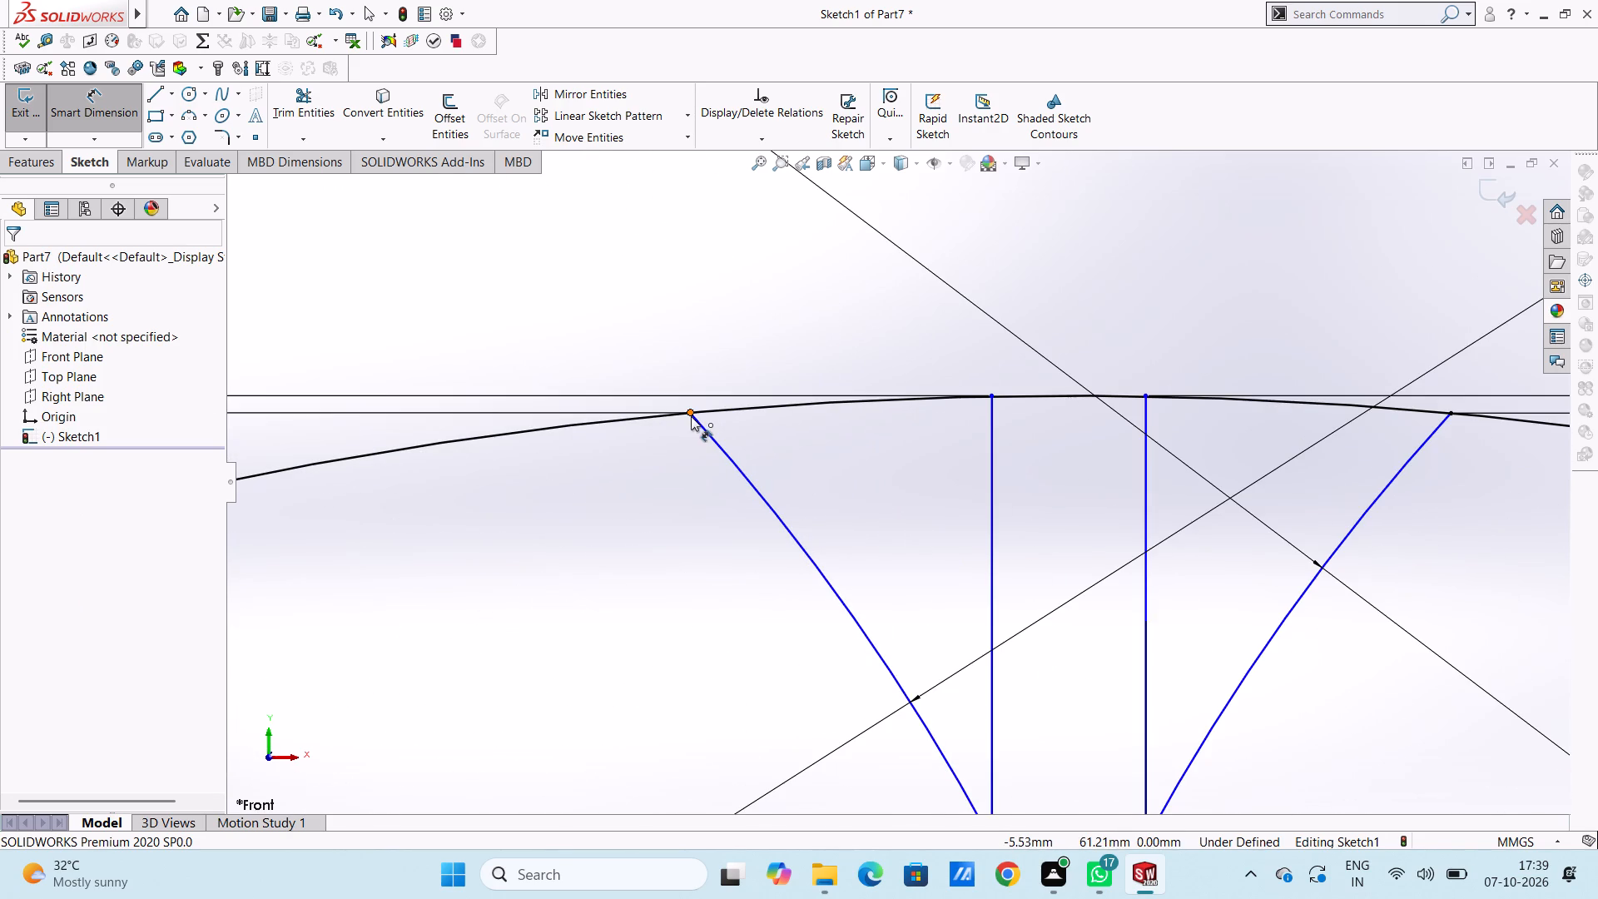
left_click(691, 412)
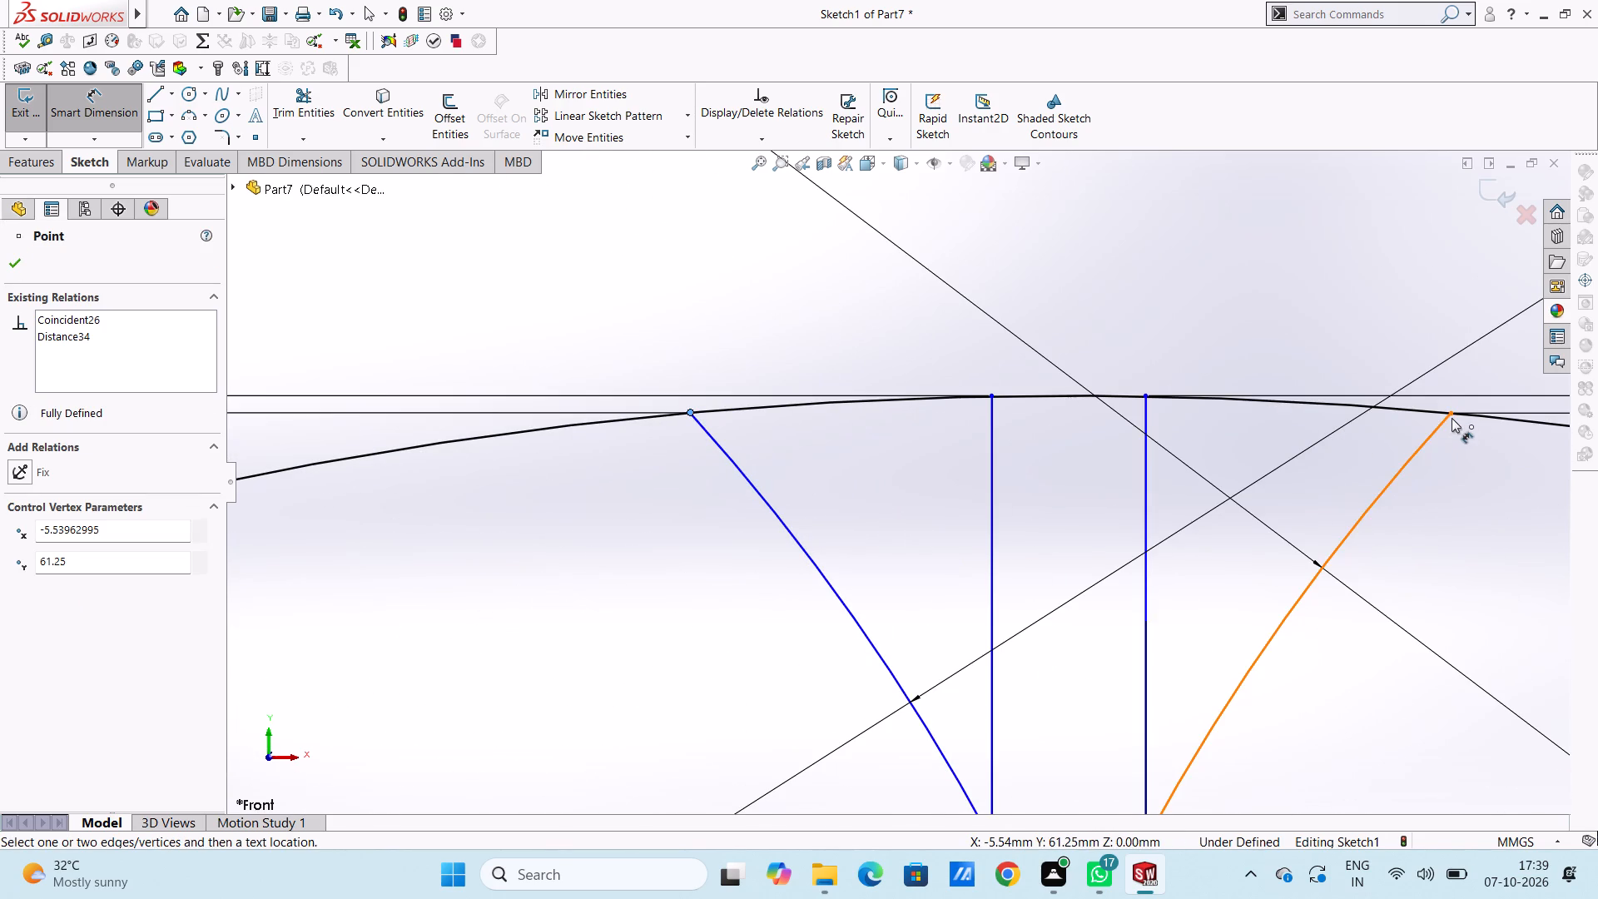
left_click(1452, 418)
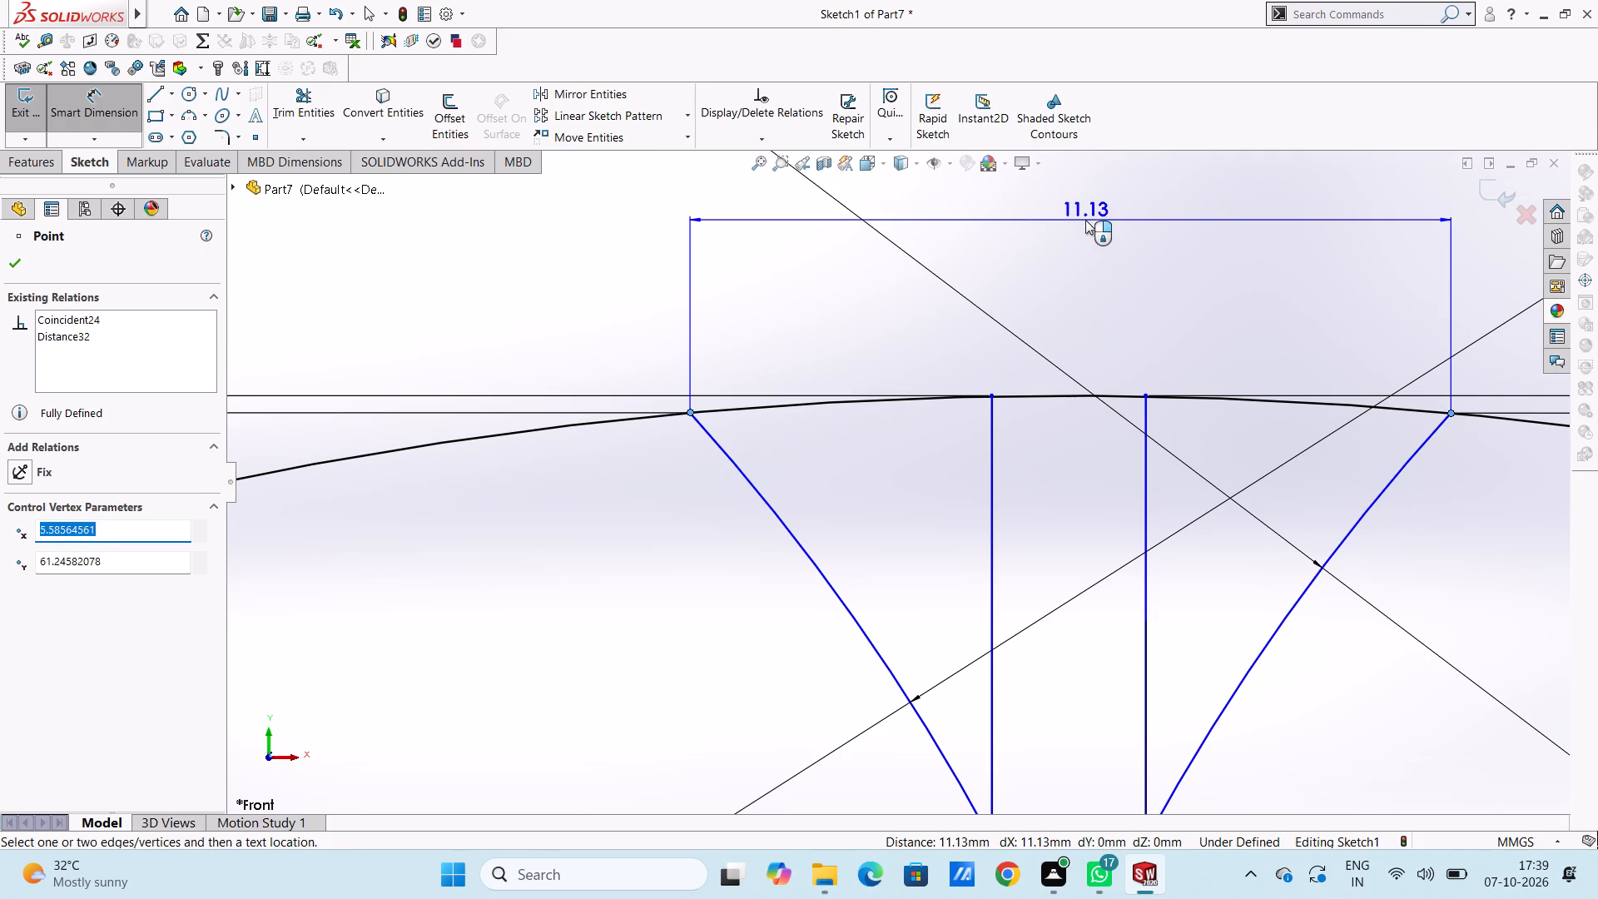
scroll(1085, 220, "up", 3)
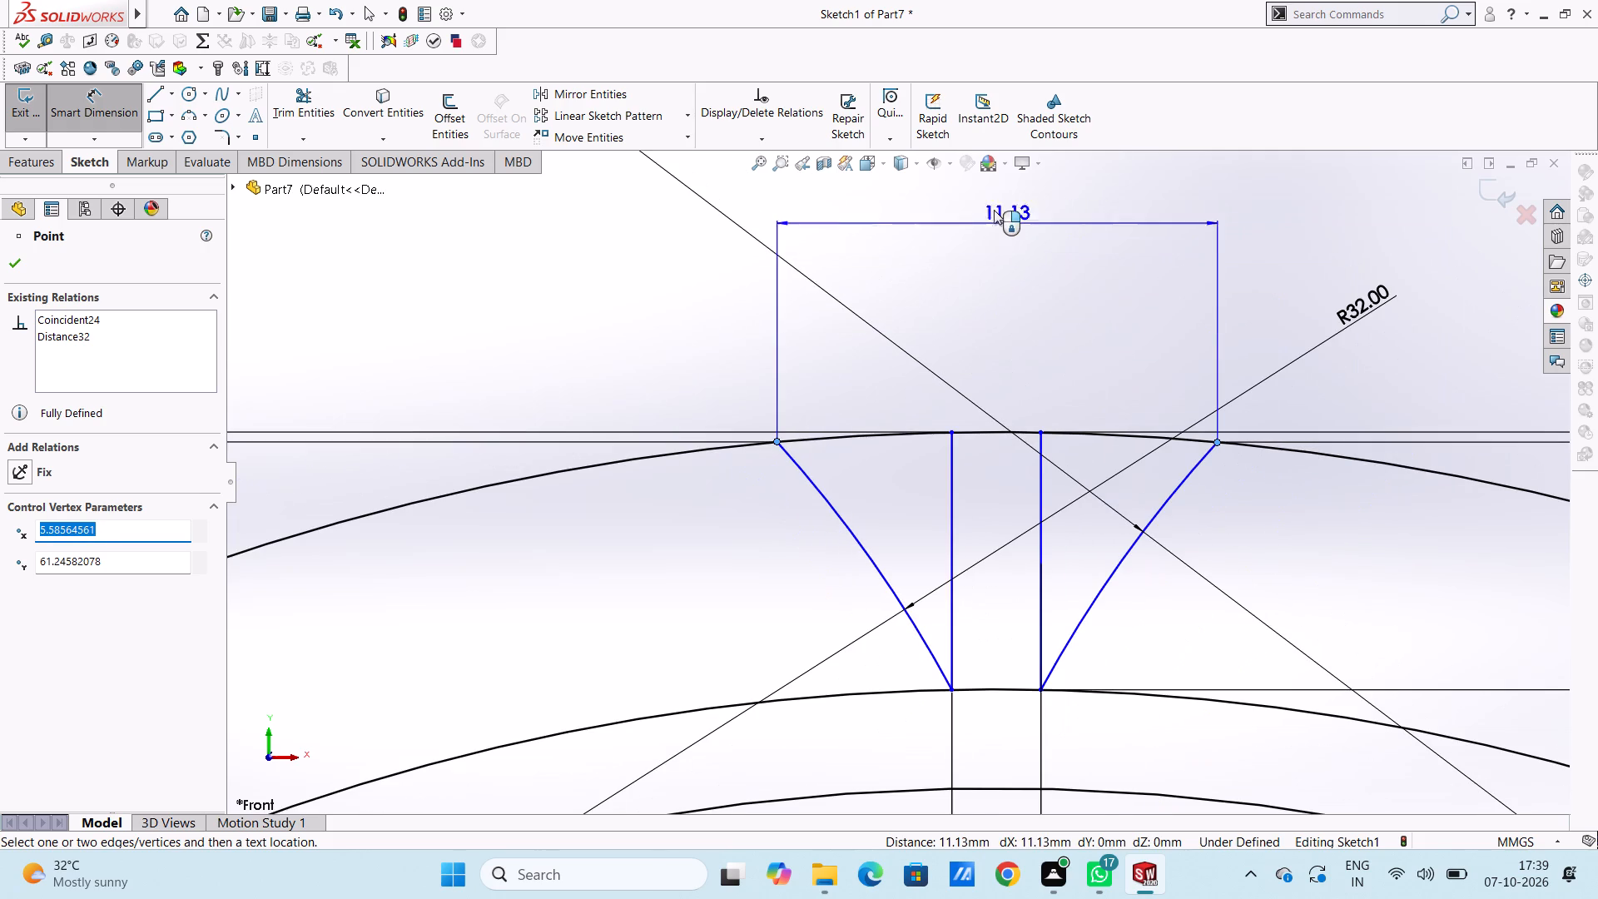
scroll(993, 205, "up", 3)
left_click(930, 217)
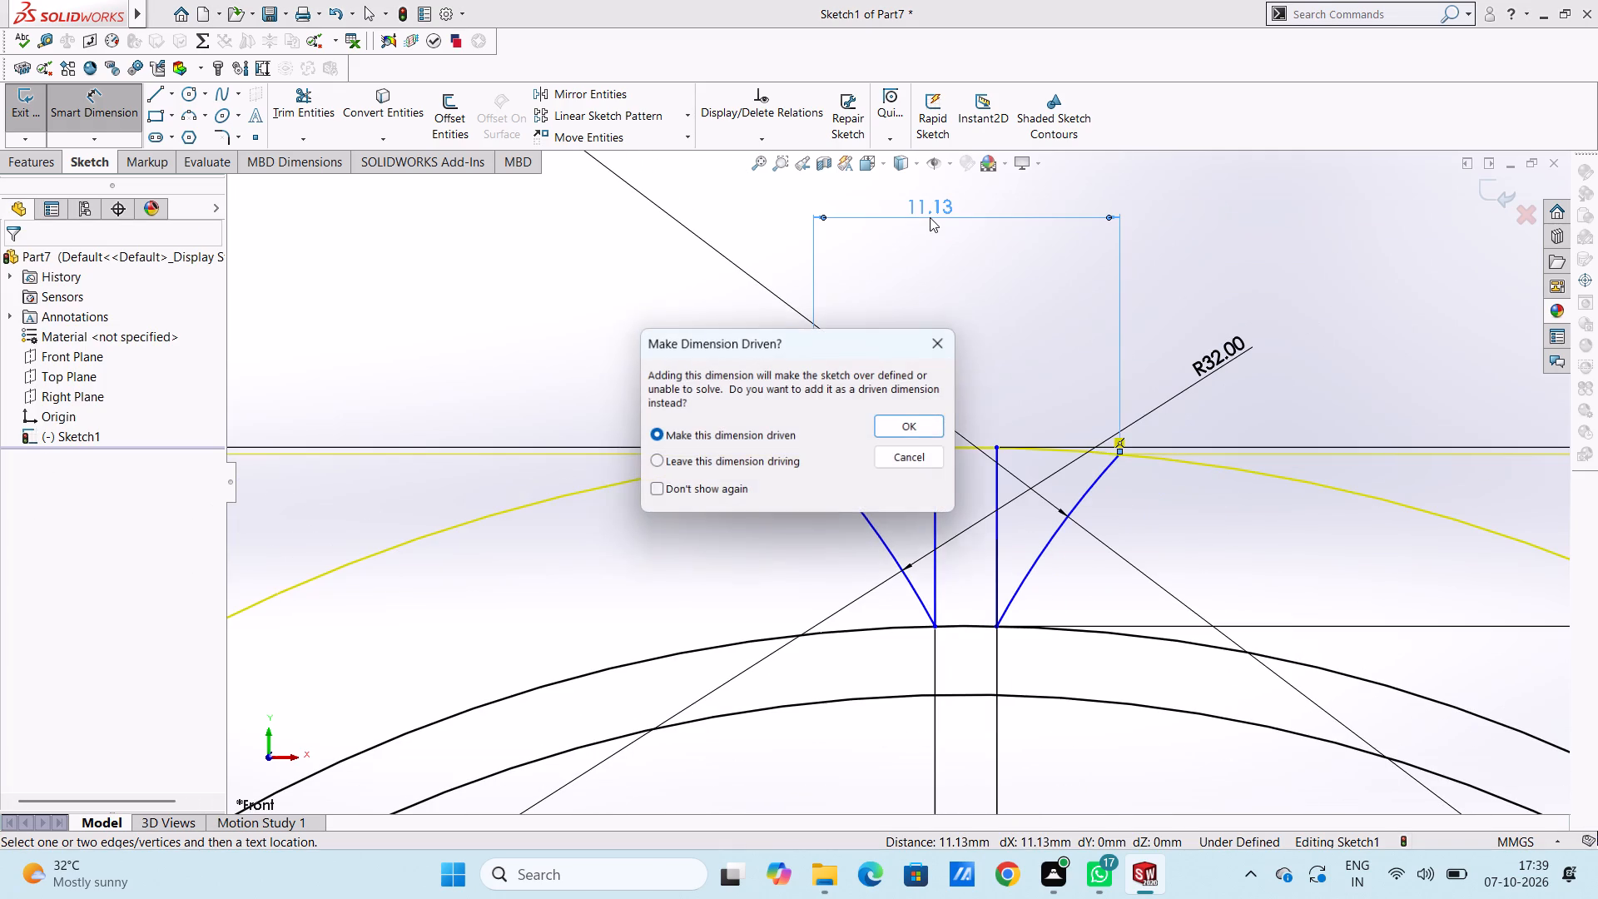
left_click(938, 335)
Delete the 61.25 mm height dimension between the origin and the right flank arc's upper endpoint.
scroll(938, 335, "up", 17)
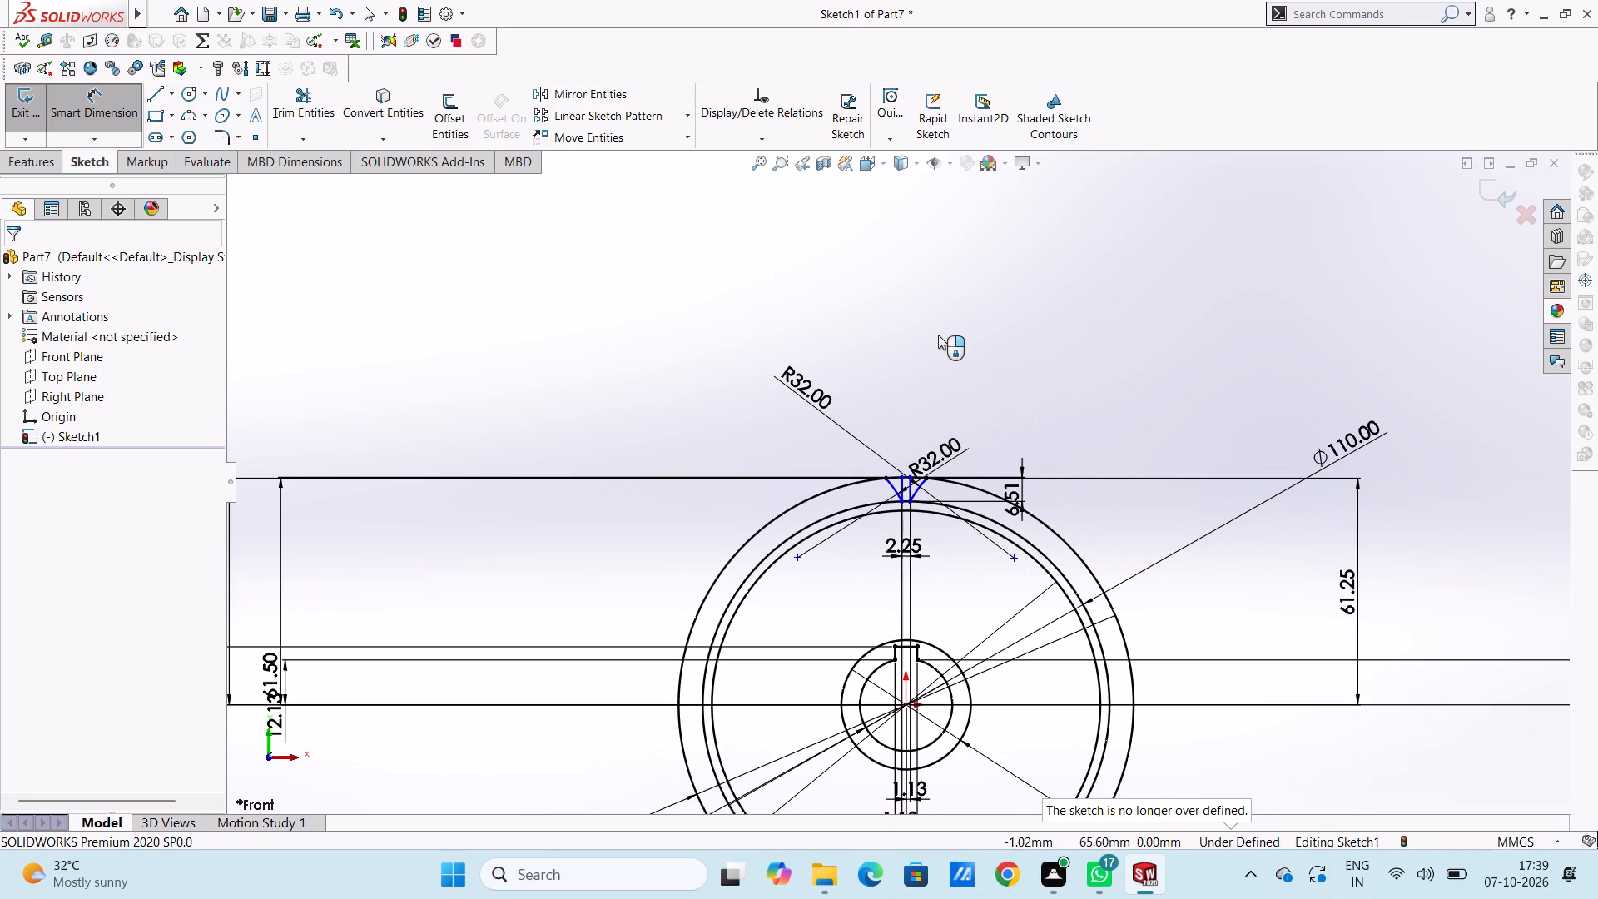
left_click(1348, 611)
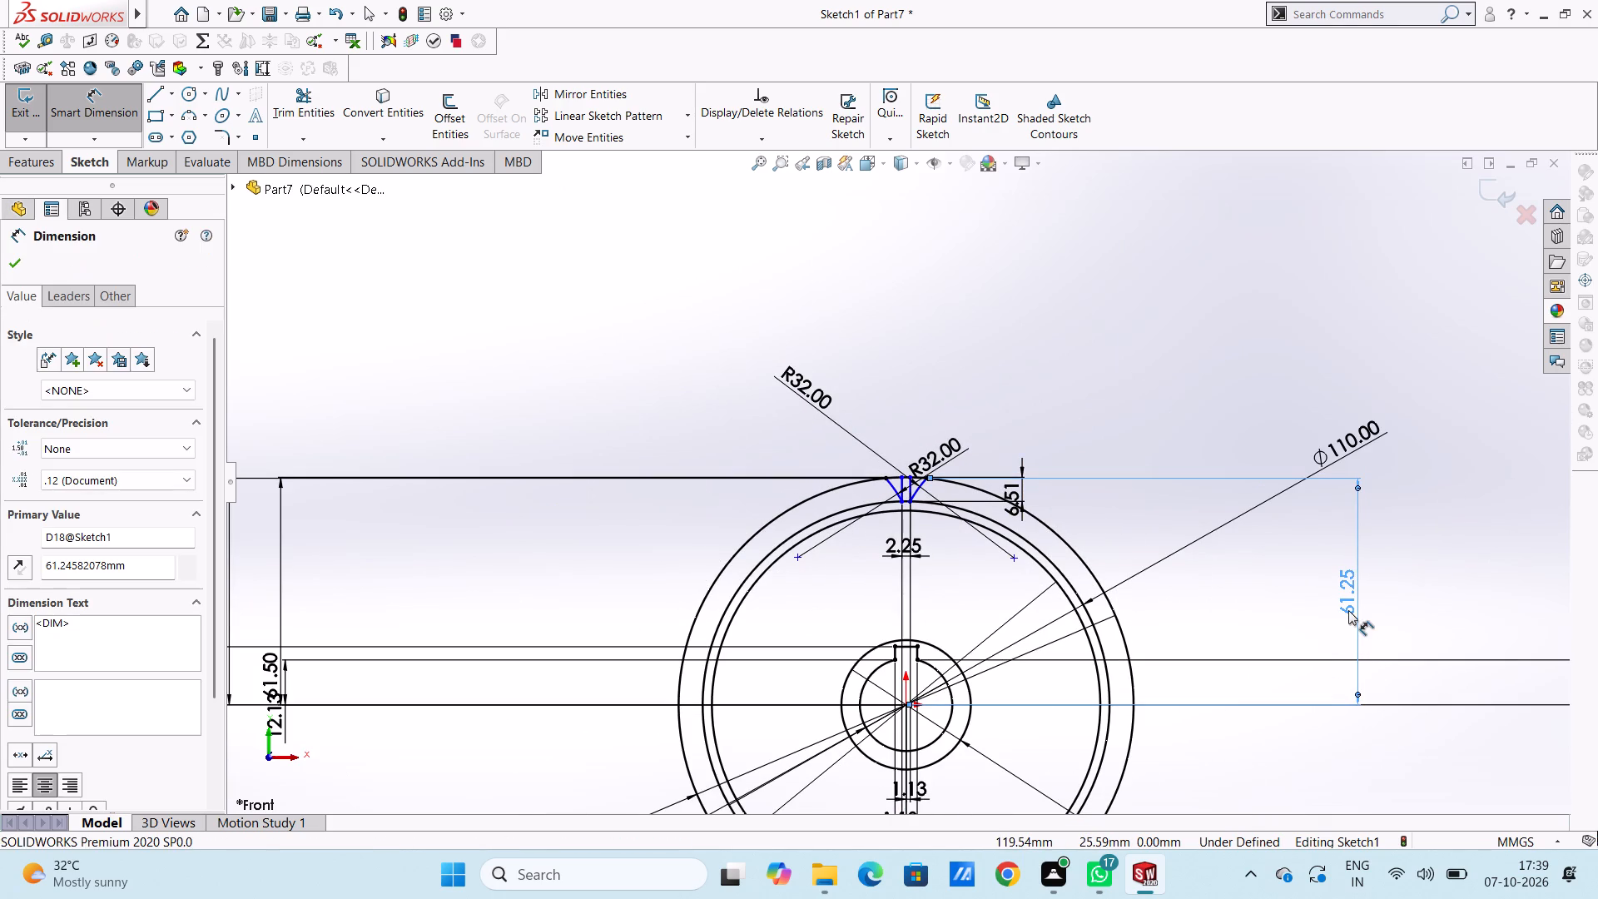
key("Delete")
Move the left flank arc's R32.00 dimension label up and outward, clear of the tooth profile.
scroll(907, 524, "down", 5)
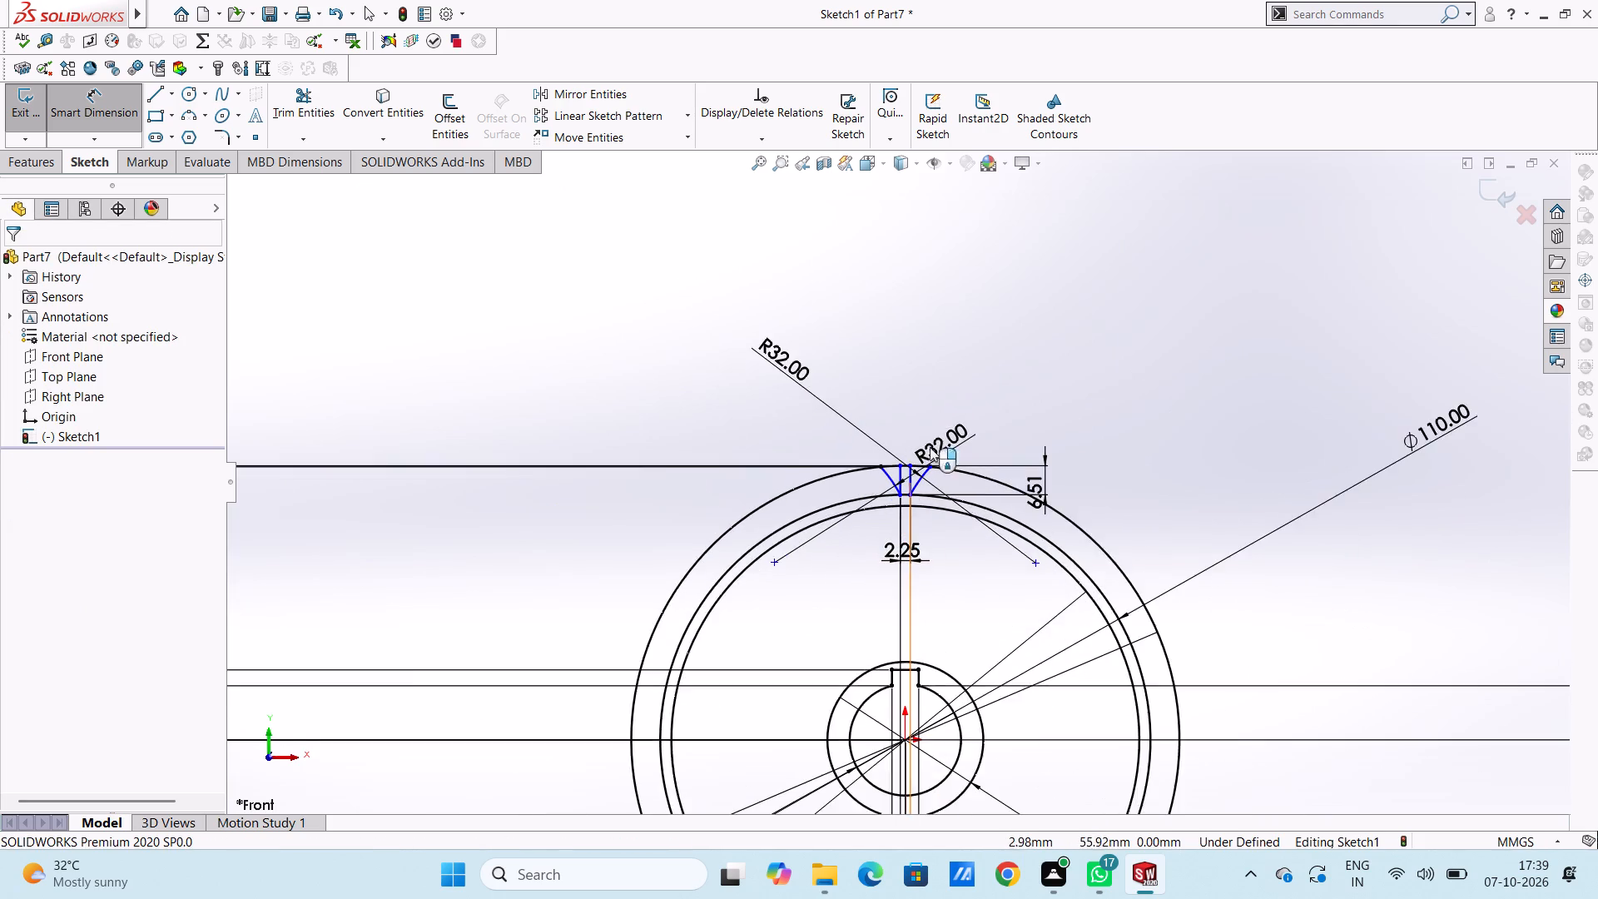
left_click_drag(957, 398, 1296, 194)
left_click(916, 300)
Dimension the horizontal distance between the two flank arcs' upper endpoints as 8.90 mm.
scroll(901, 445, "down", 5)
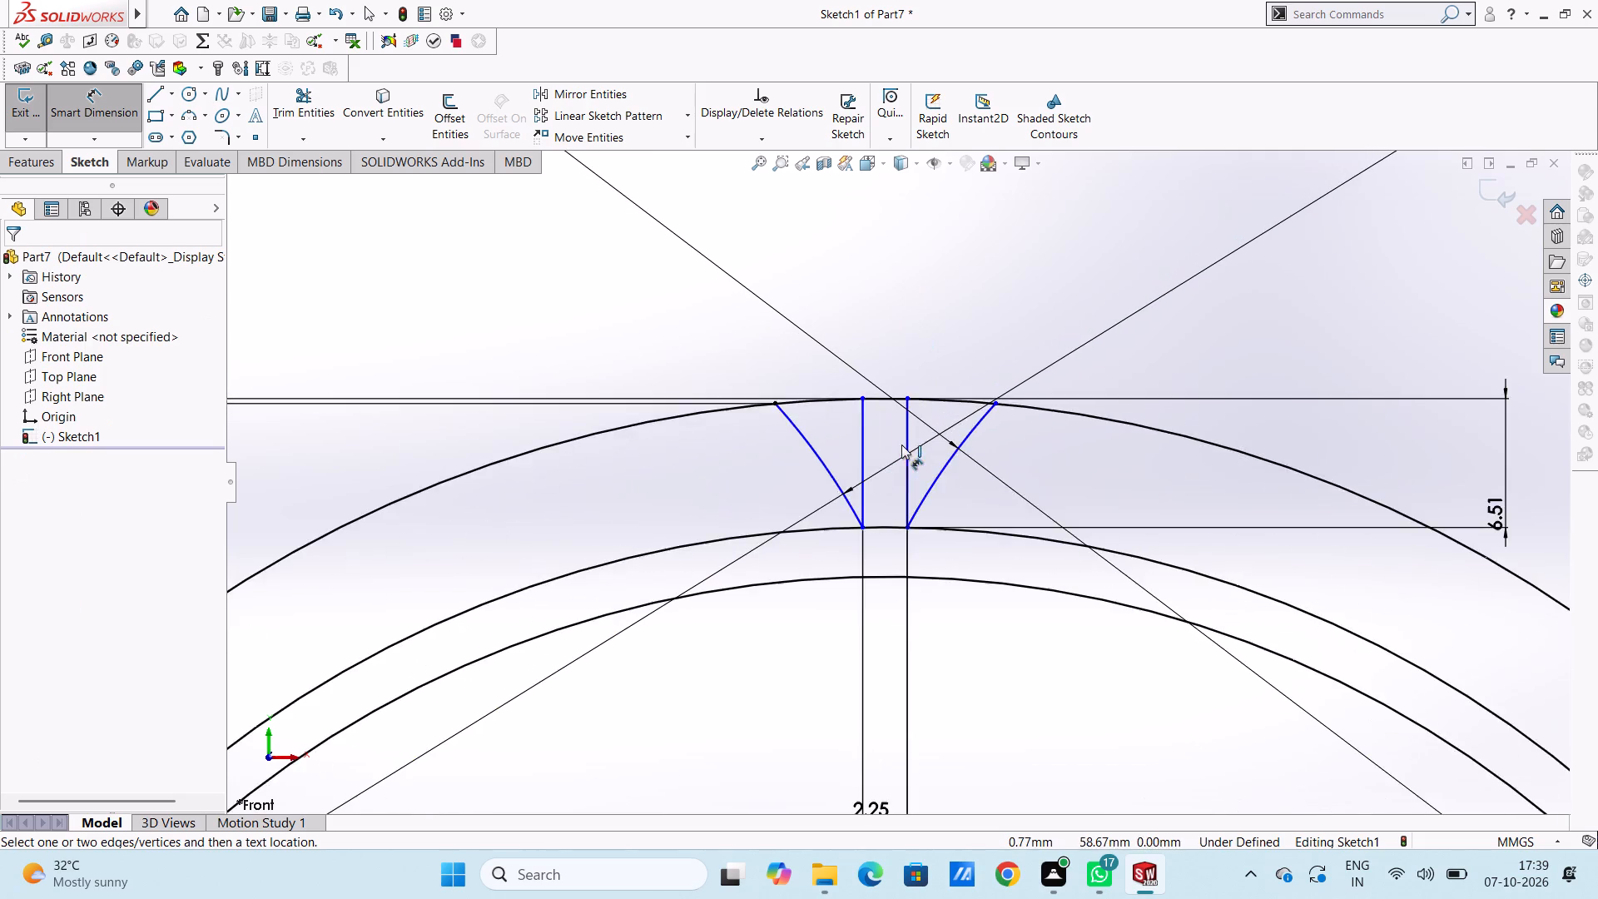
scroll(901, 445, "down", 5)
left_click(651, 385)
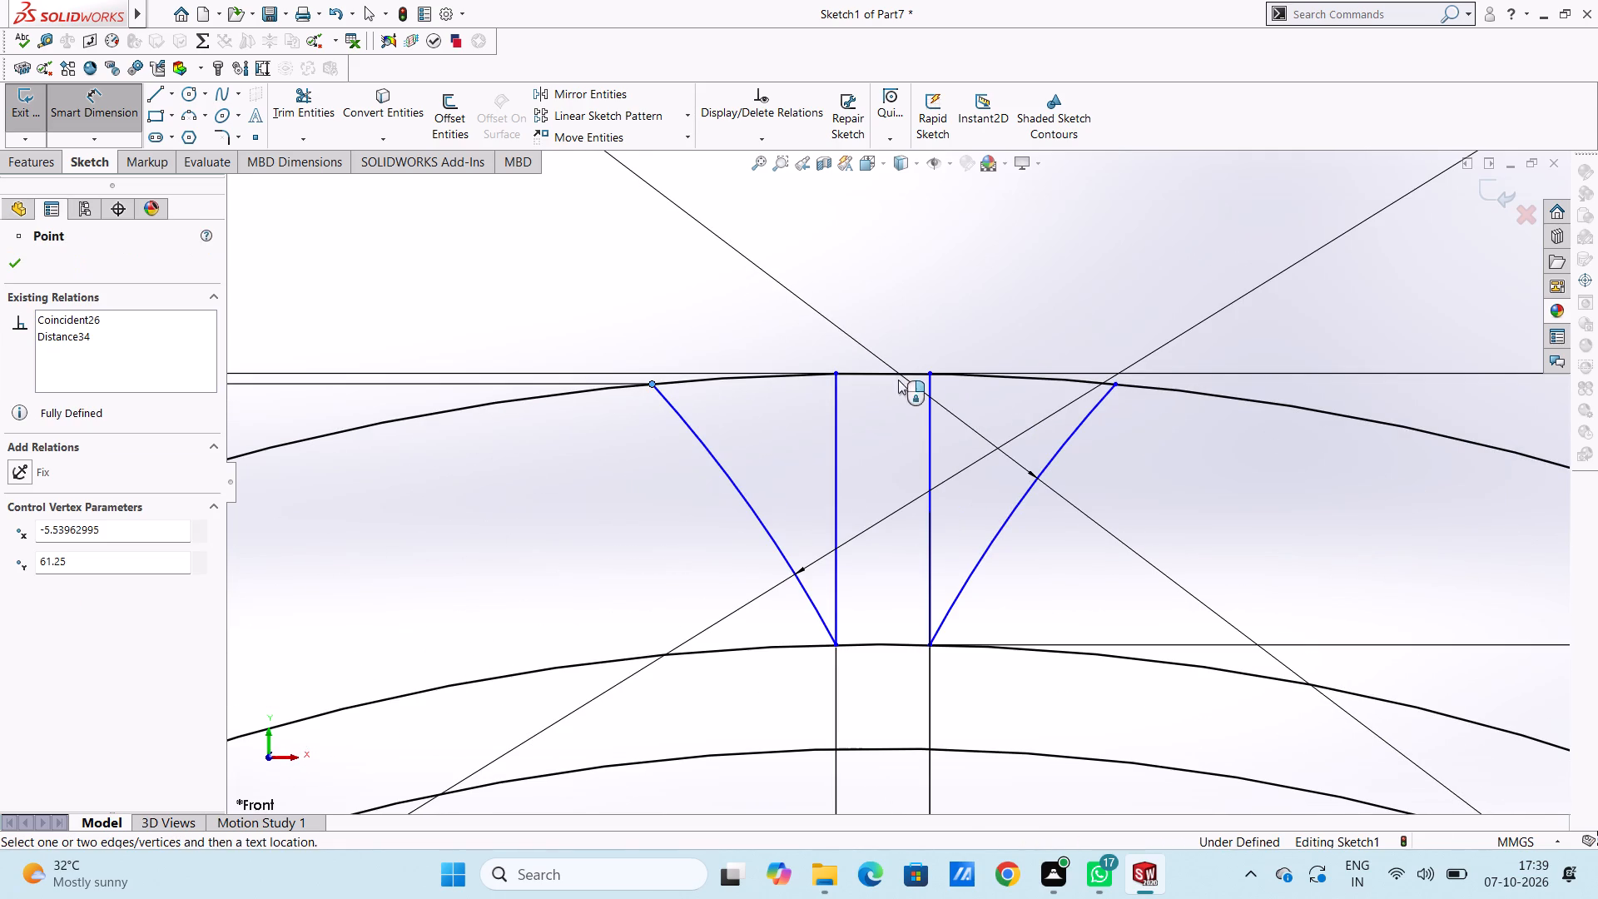
left_click(1111, 385)
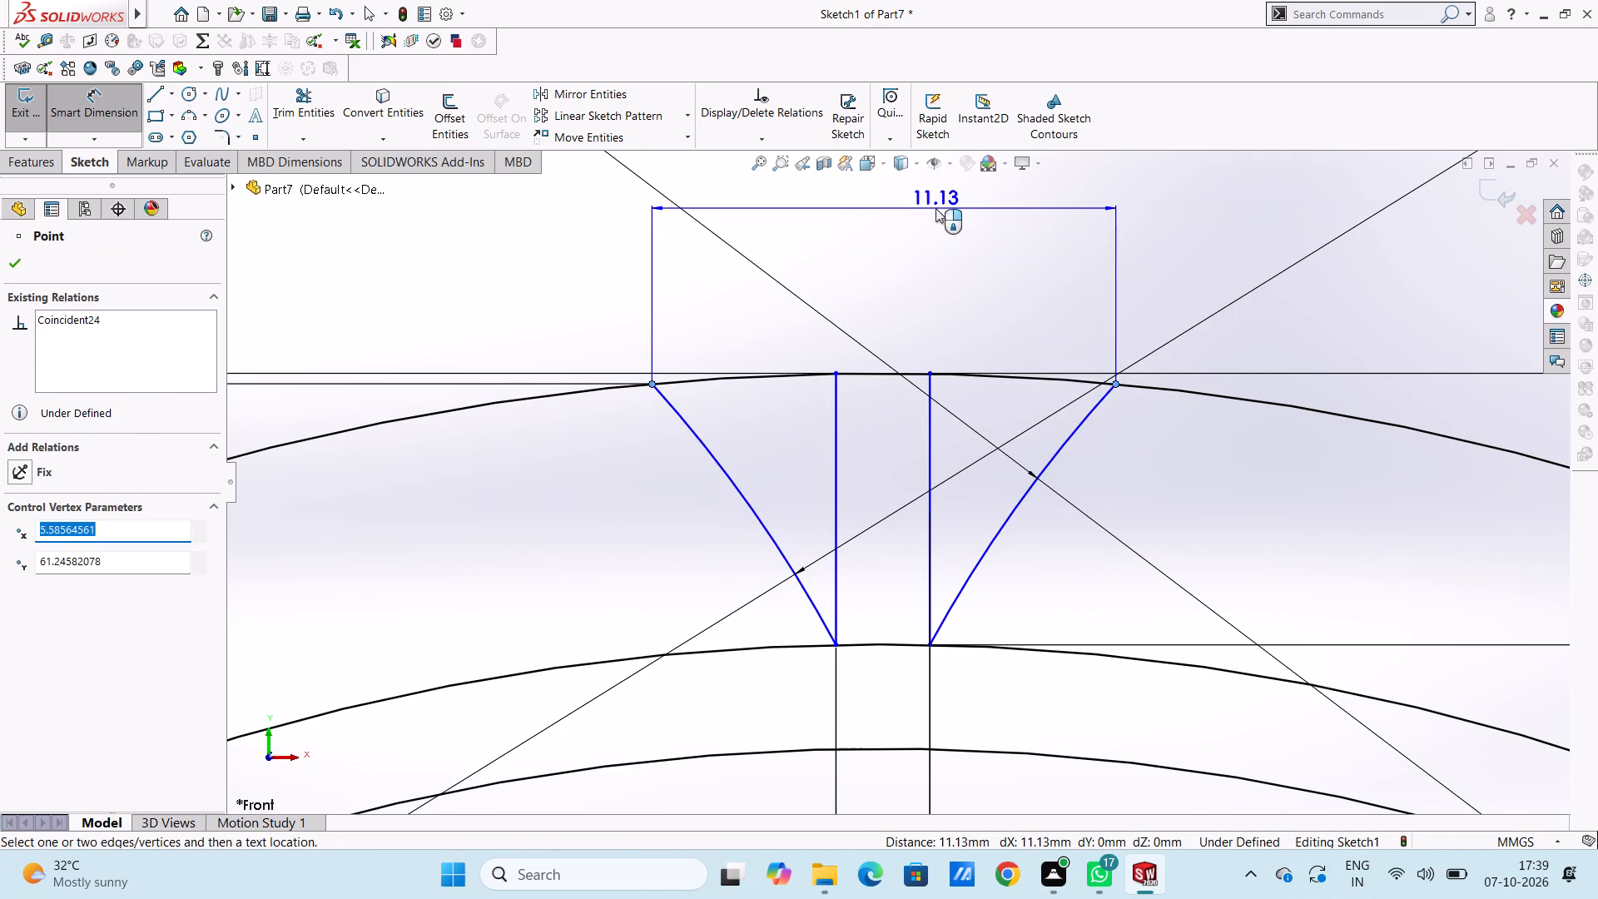
left_click(935, 208)
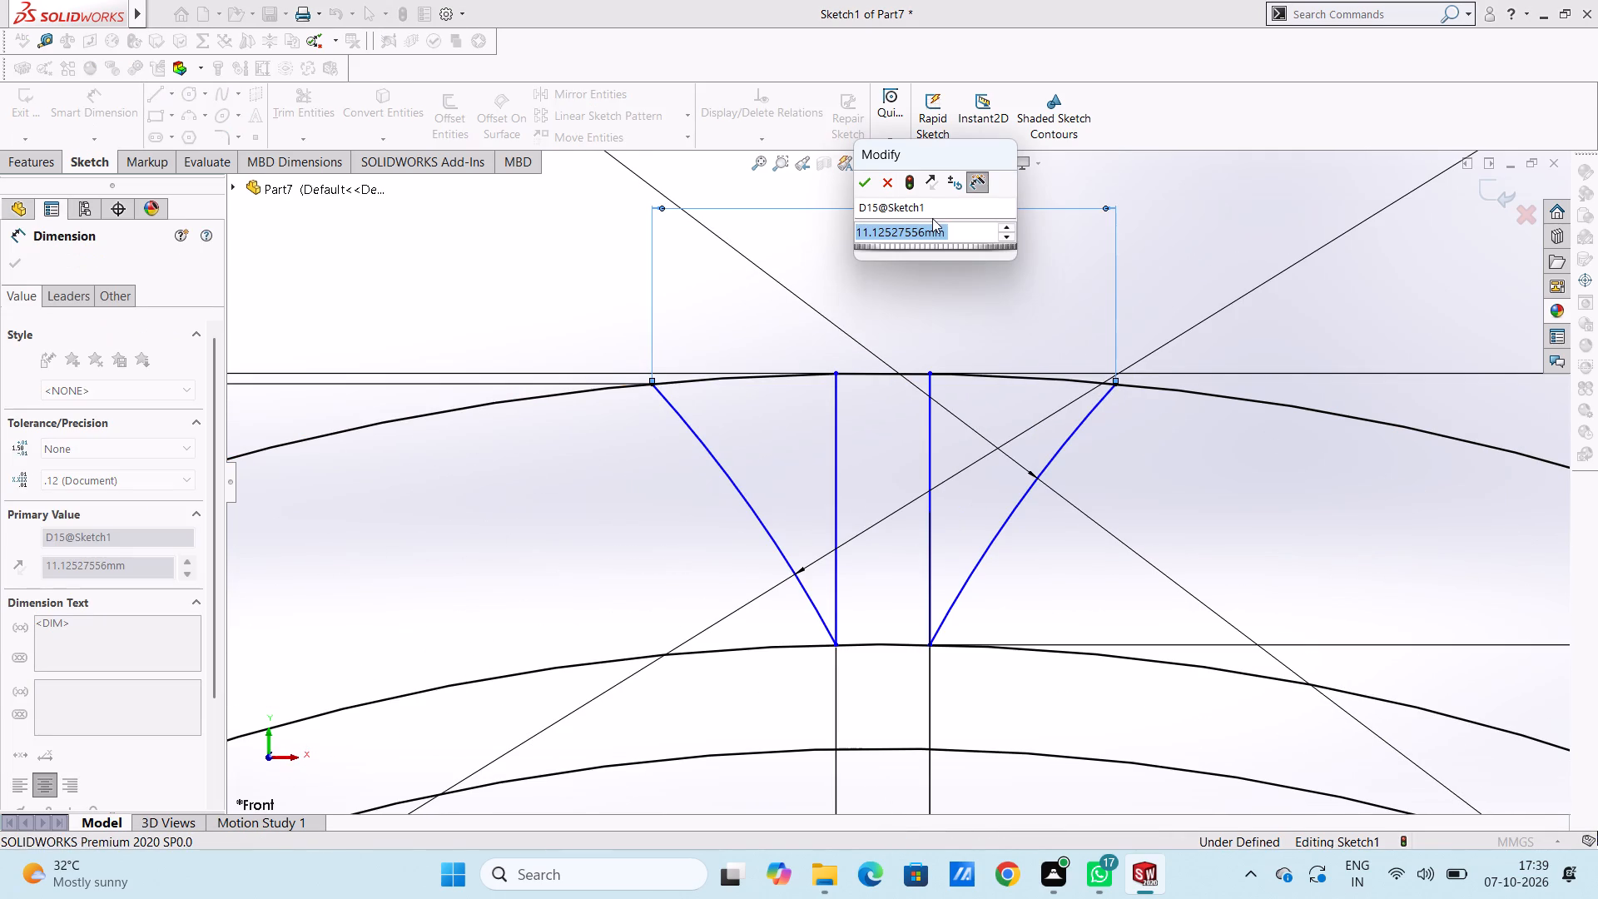
type("8.90")
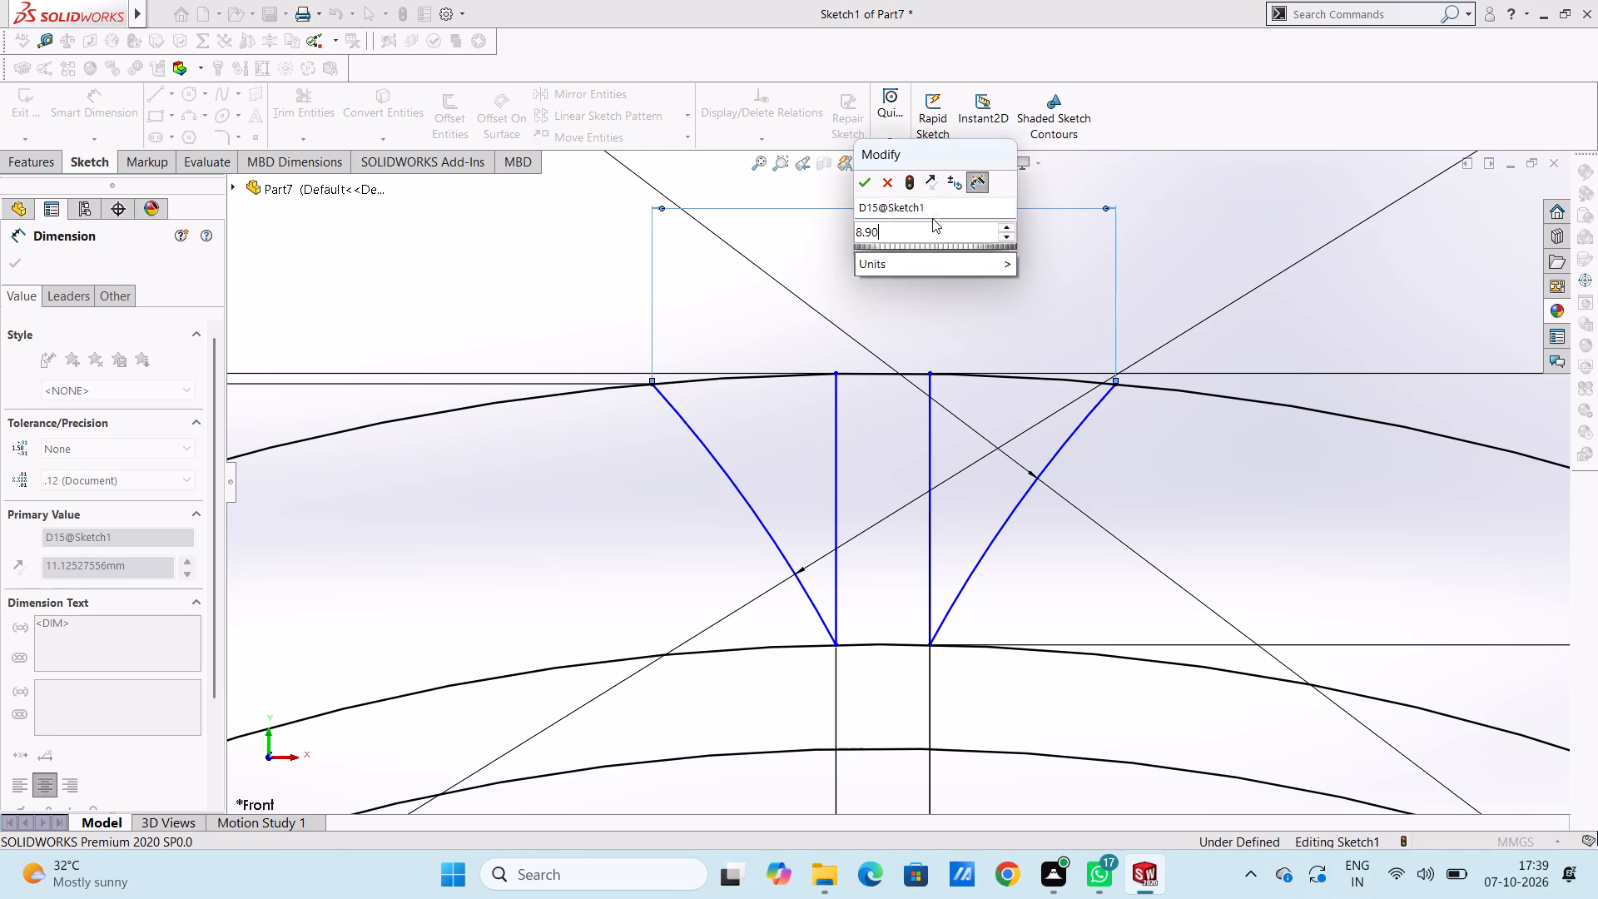
key("Return")
left_click(902, 274)
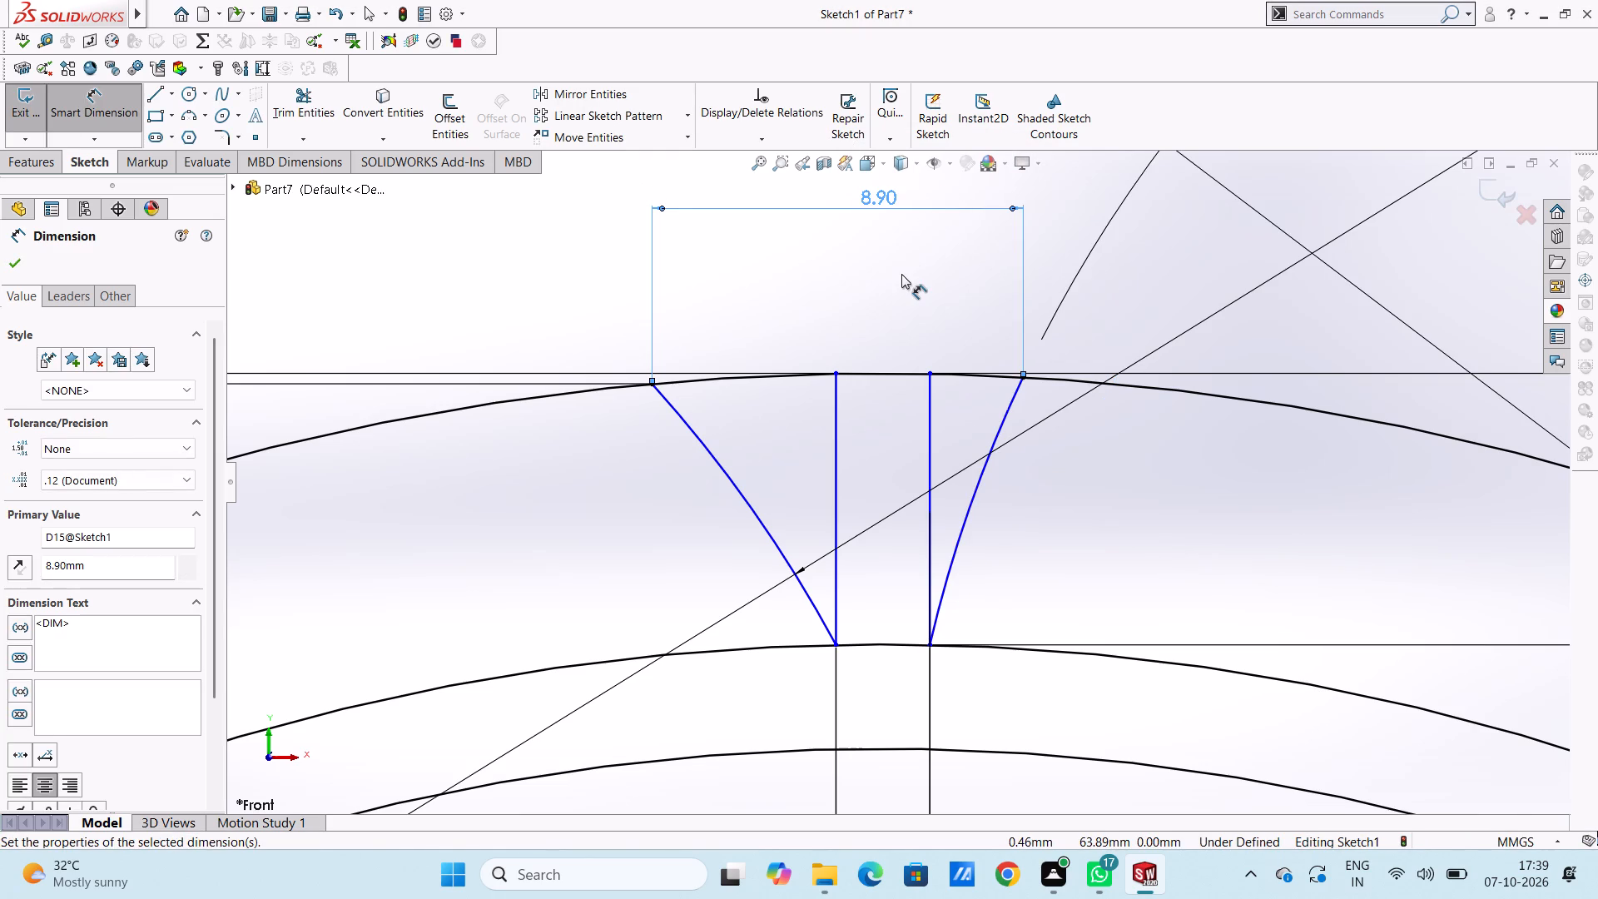
scroll(901, 274, "up", 11)
scroll(896, 564, "up", 4)
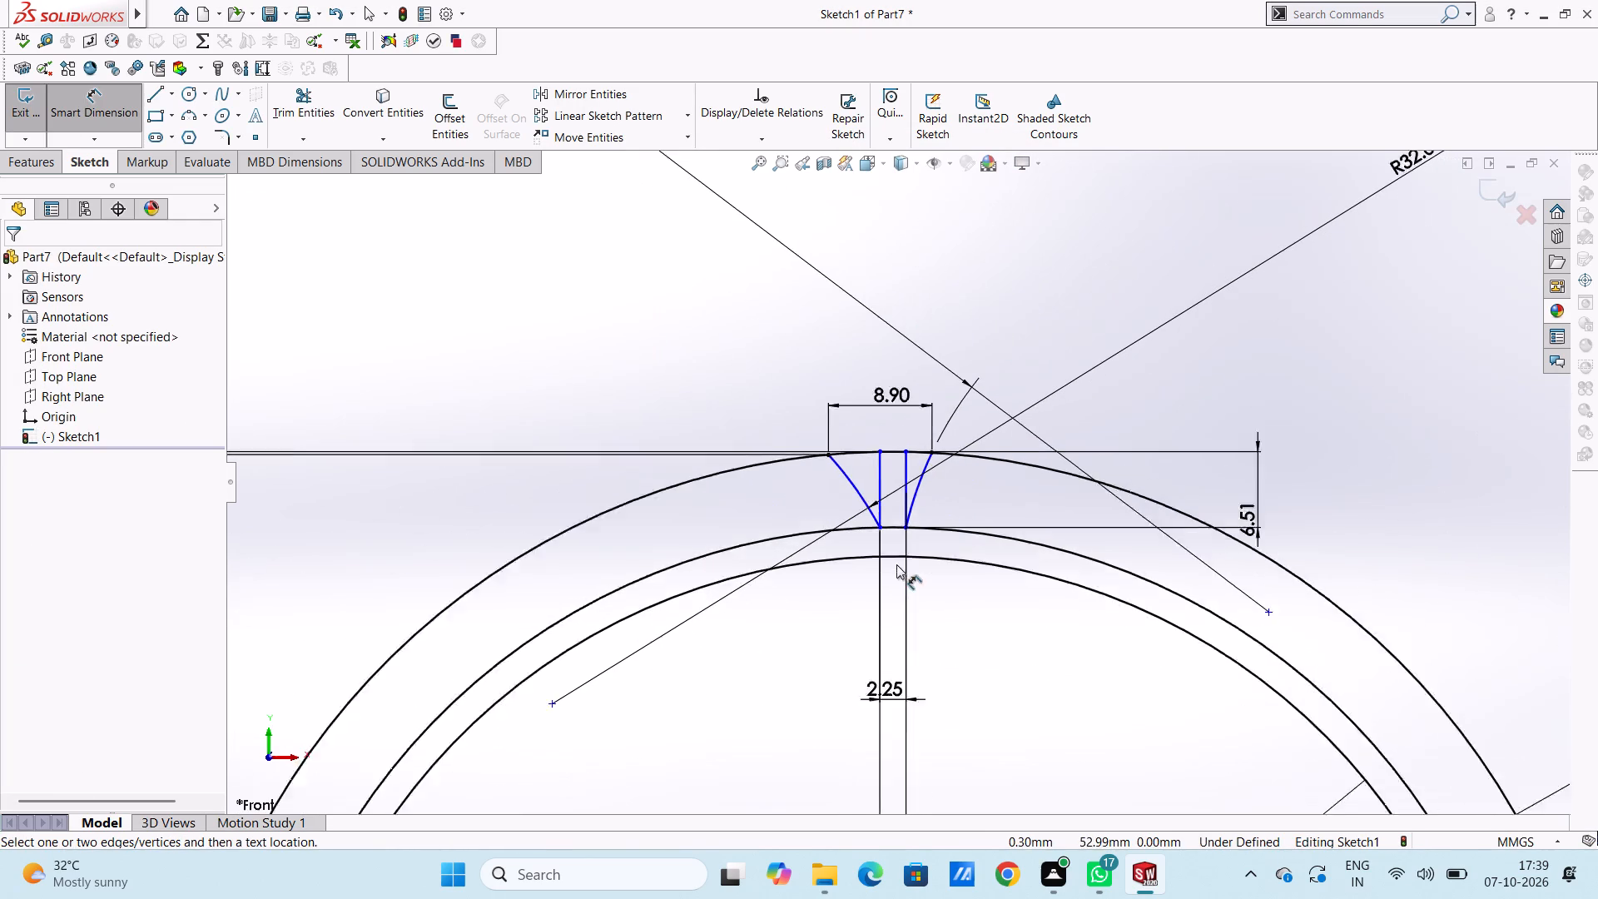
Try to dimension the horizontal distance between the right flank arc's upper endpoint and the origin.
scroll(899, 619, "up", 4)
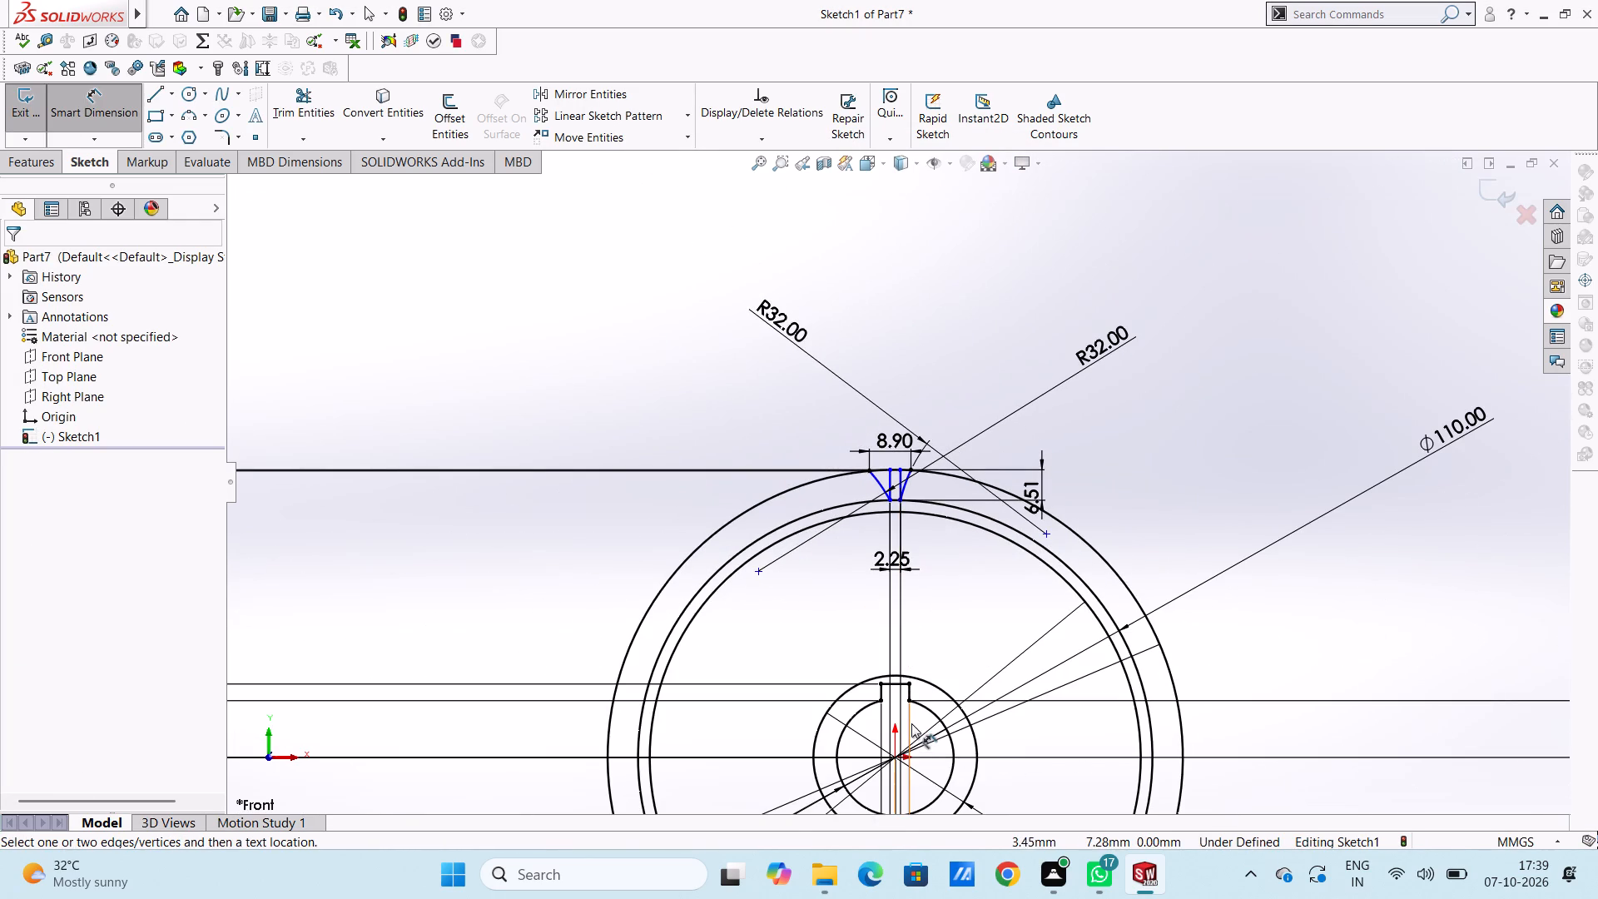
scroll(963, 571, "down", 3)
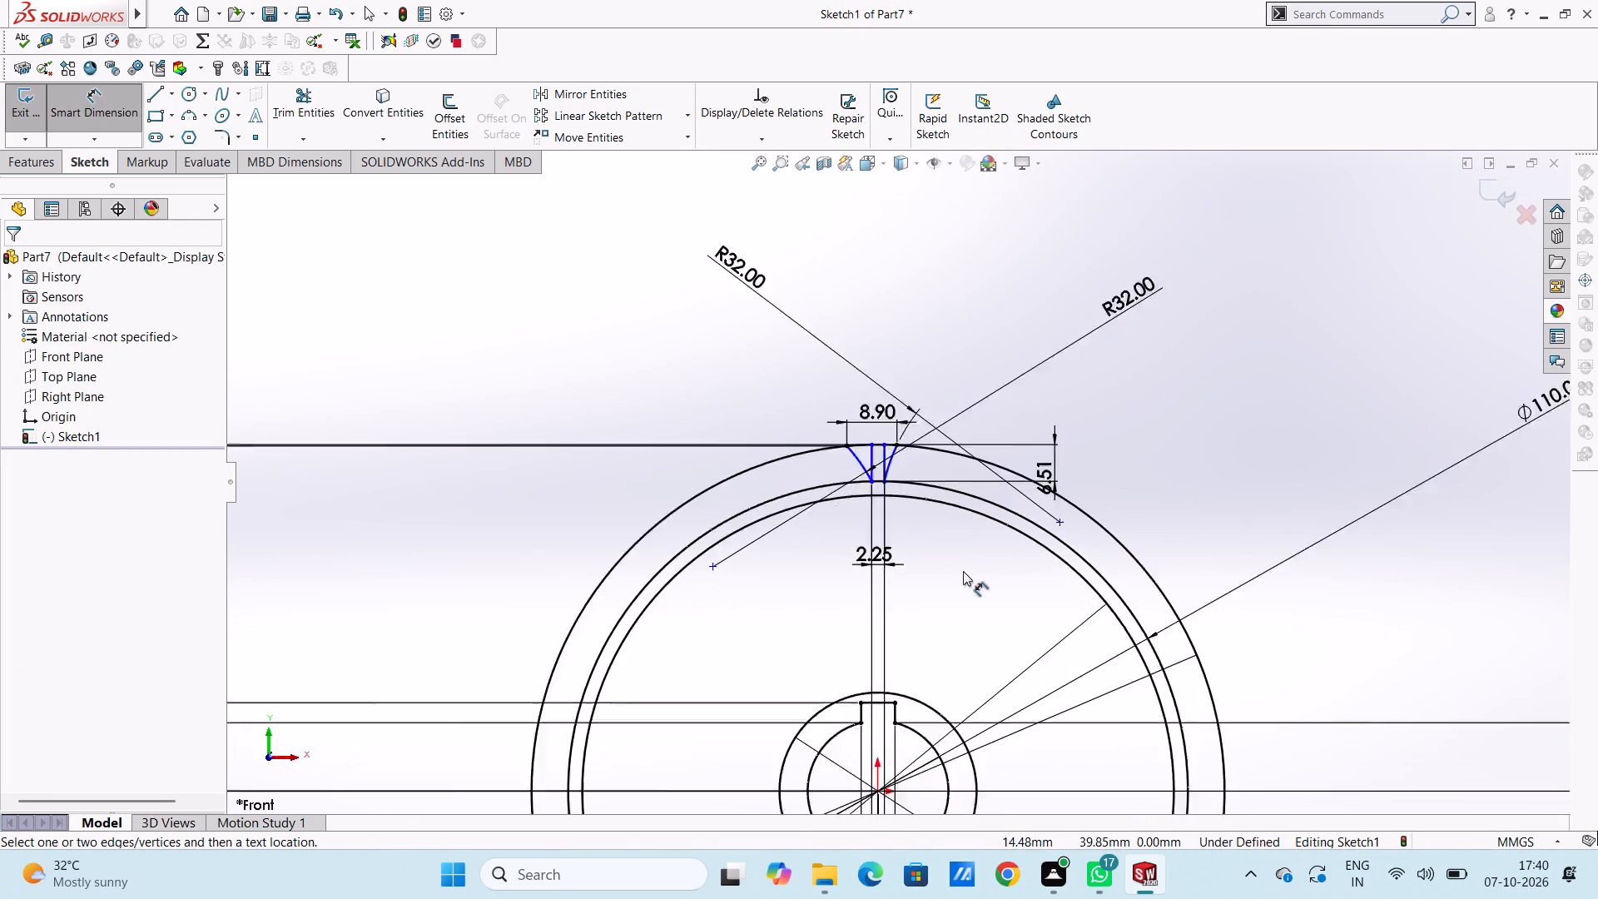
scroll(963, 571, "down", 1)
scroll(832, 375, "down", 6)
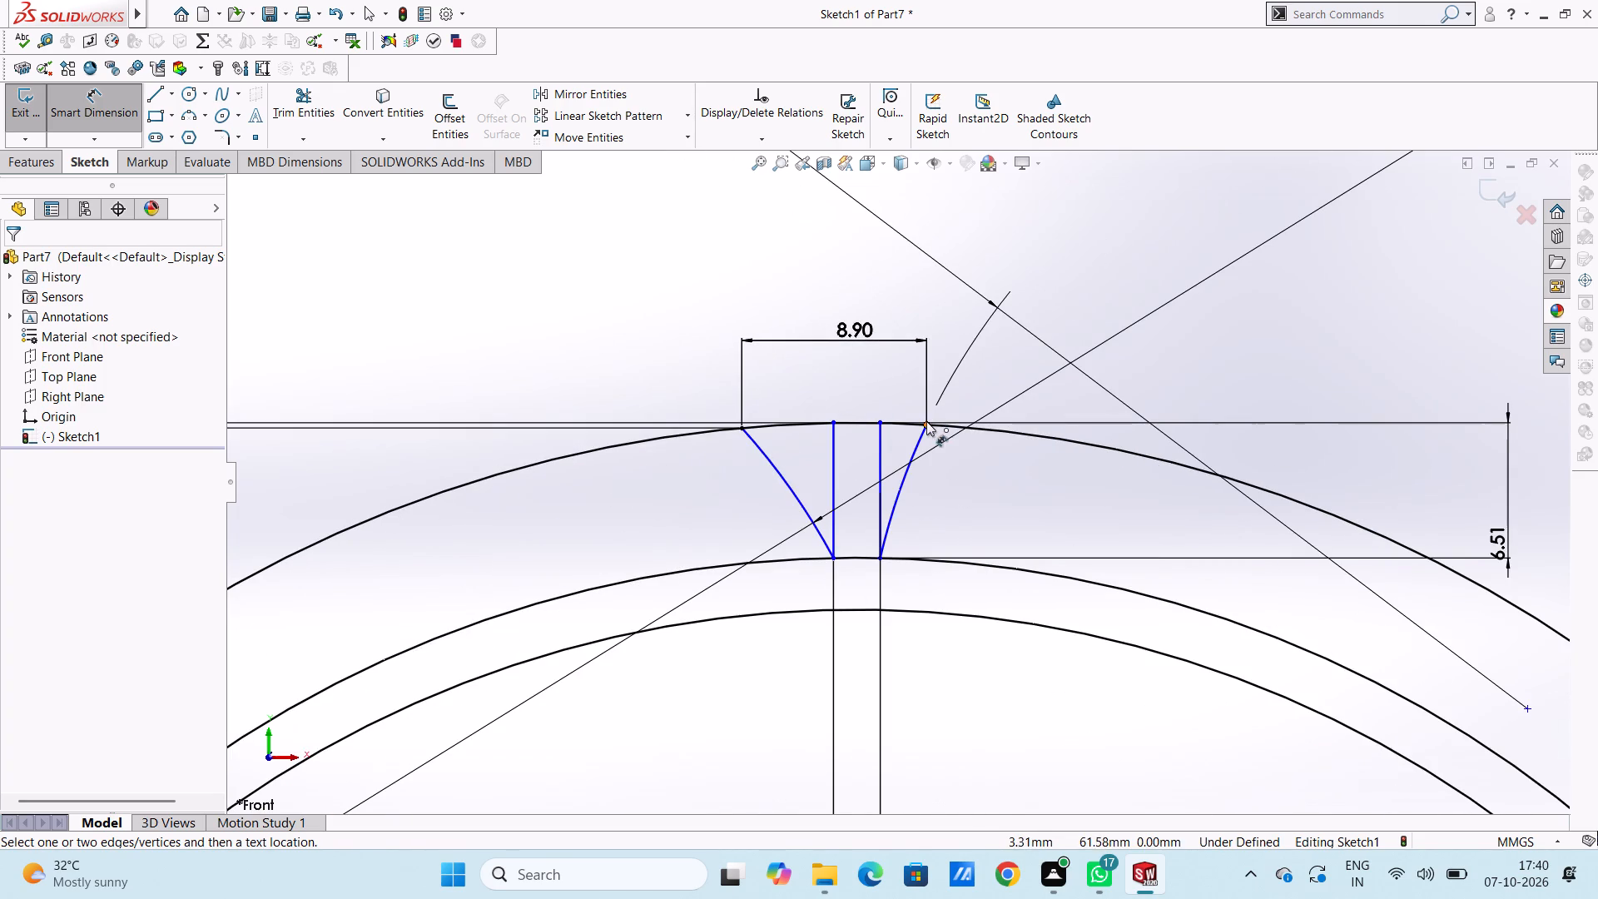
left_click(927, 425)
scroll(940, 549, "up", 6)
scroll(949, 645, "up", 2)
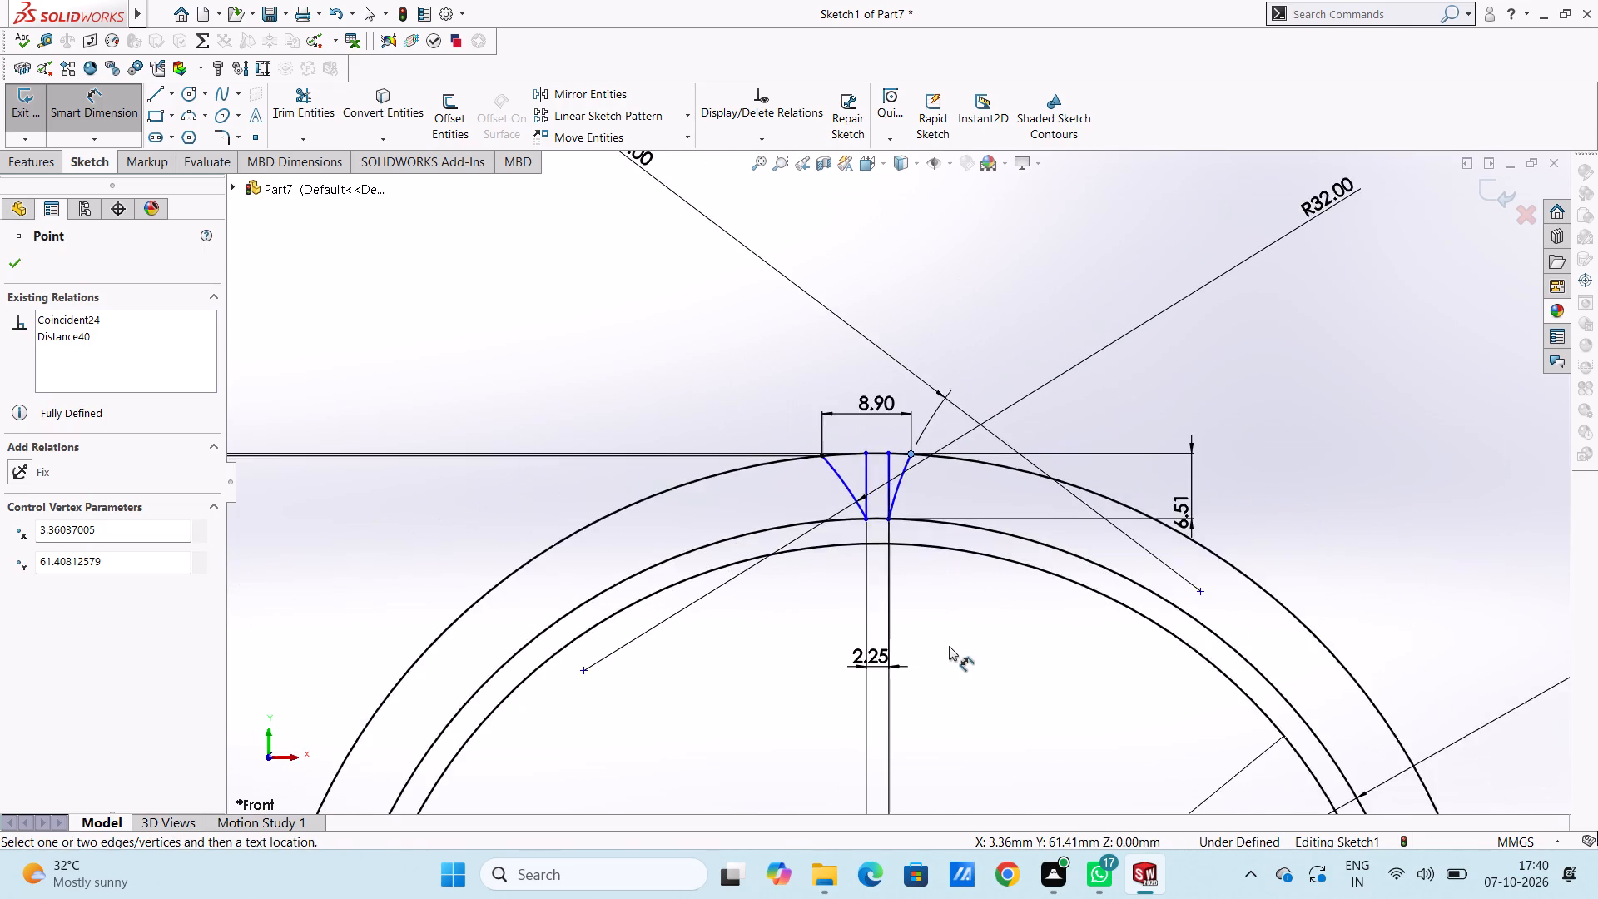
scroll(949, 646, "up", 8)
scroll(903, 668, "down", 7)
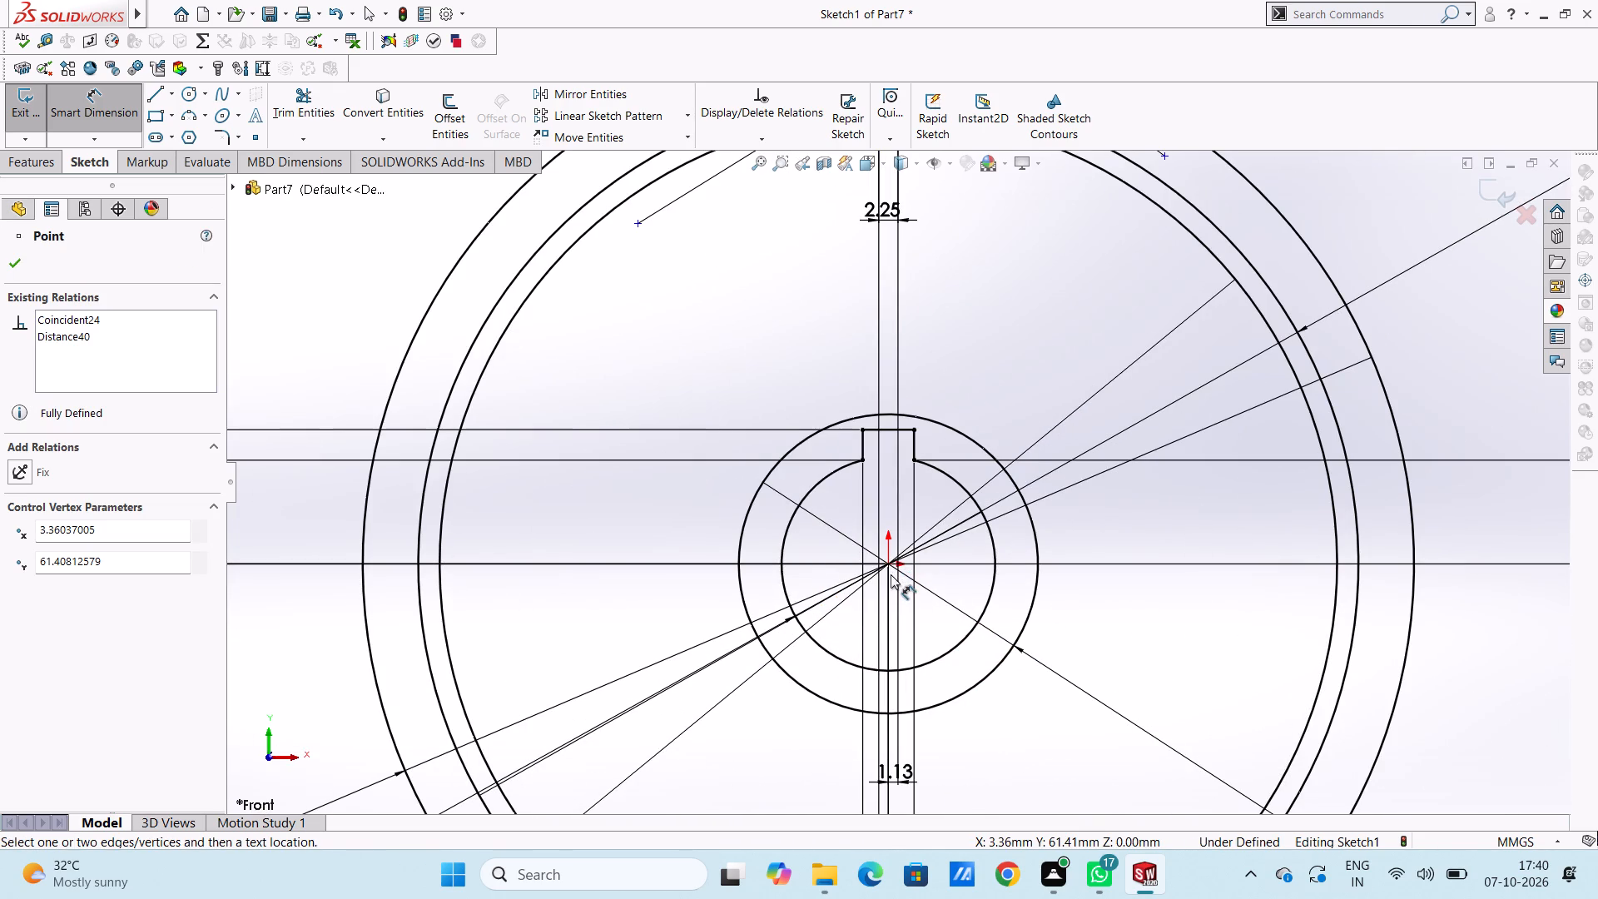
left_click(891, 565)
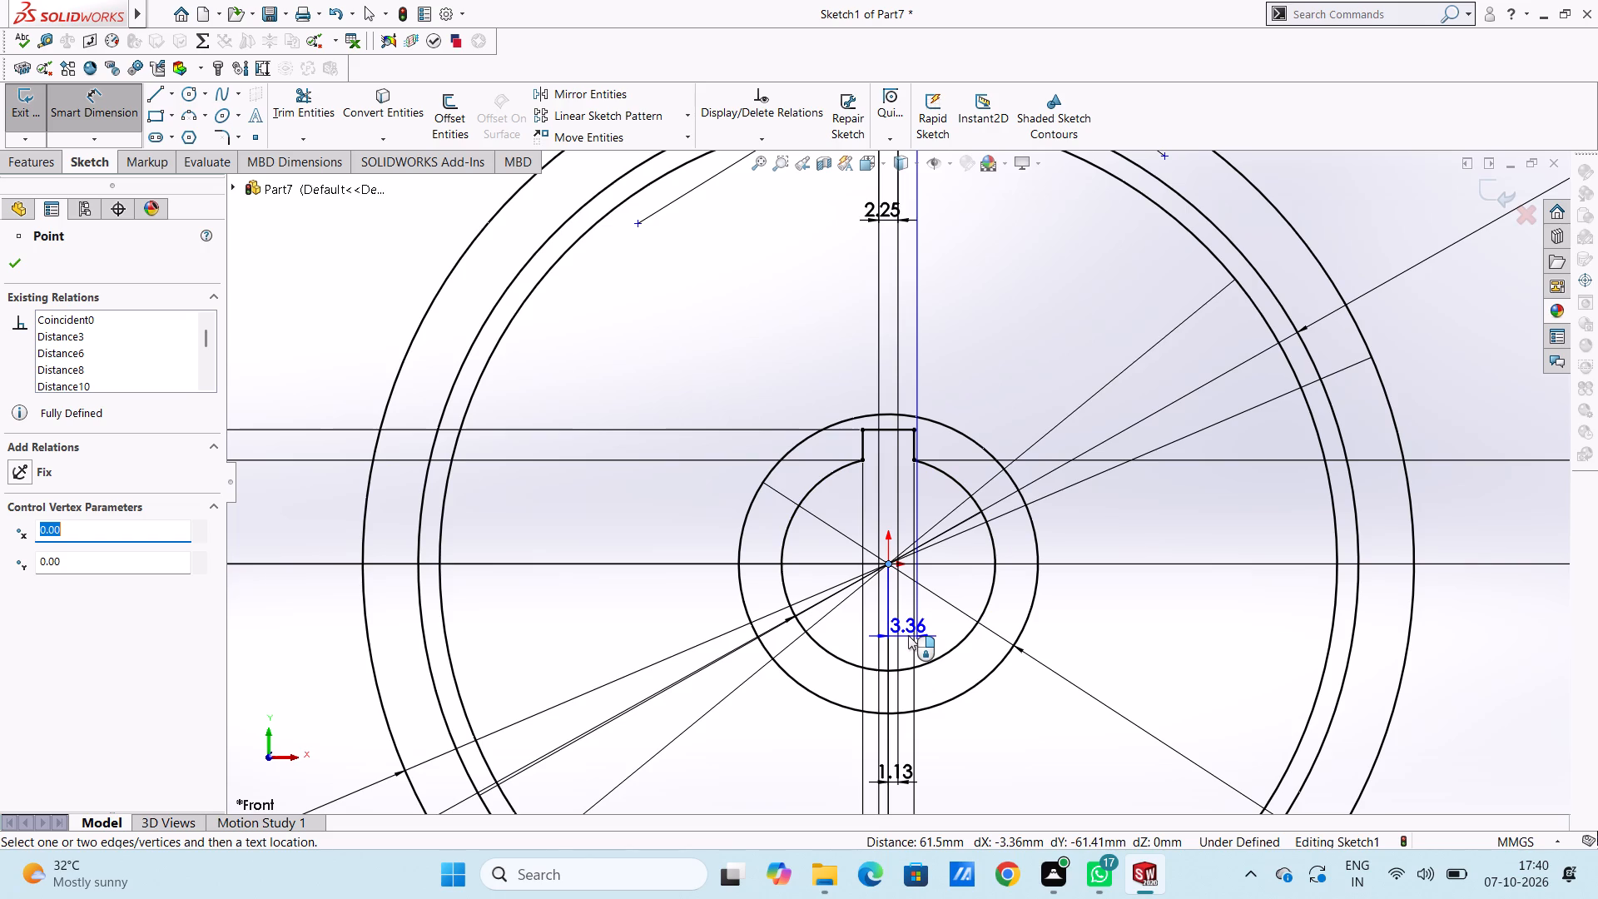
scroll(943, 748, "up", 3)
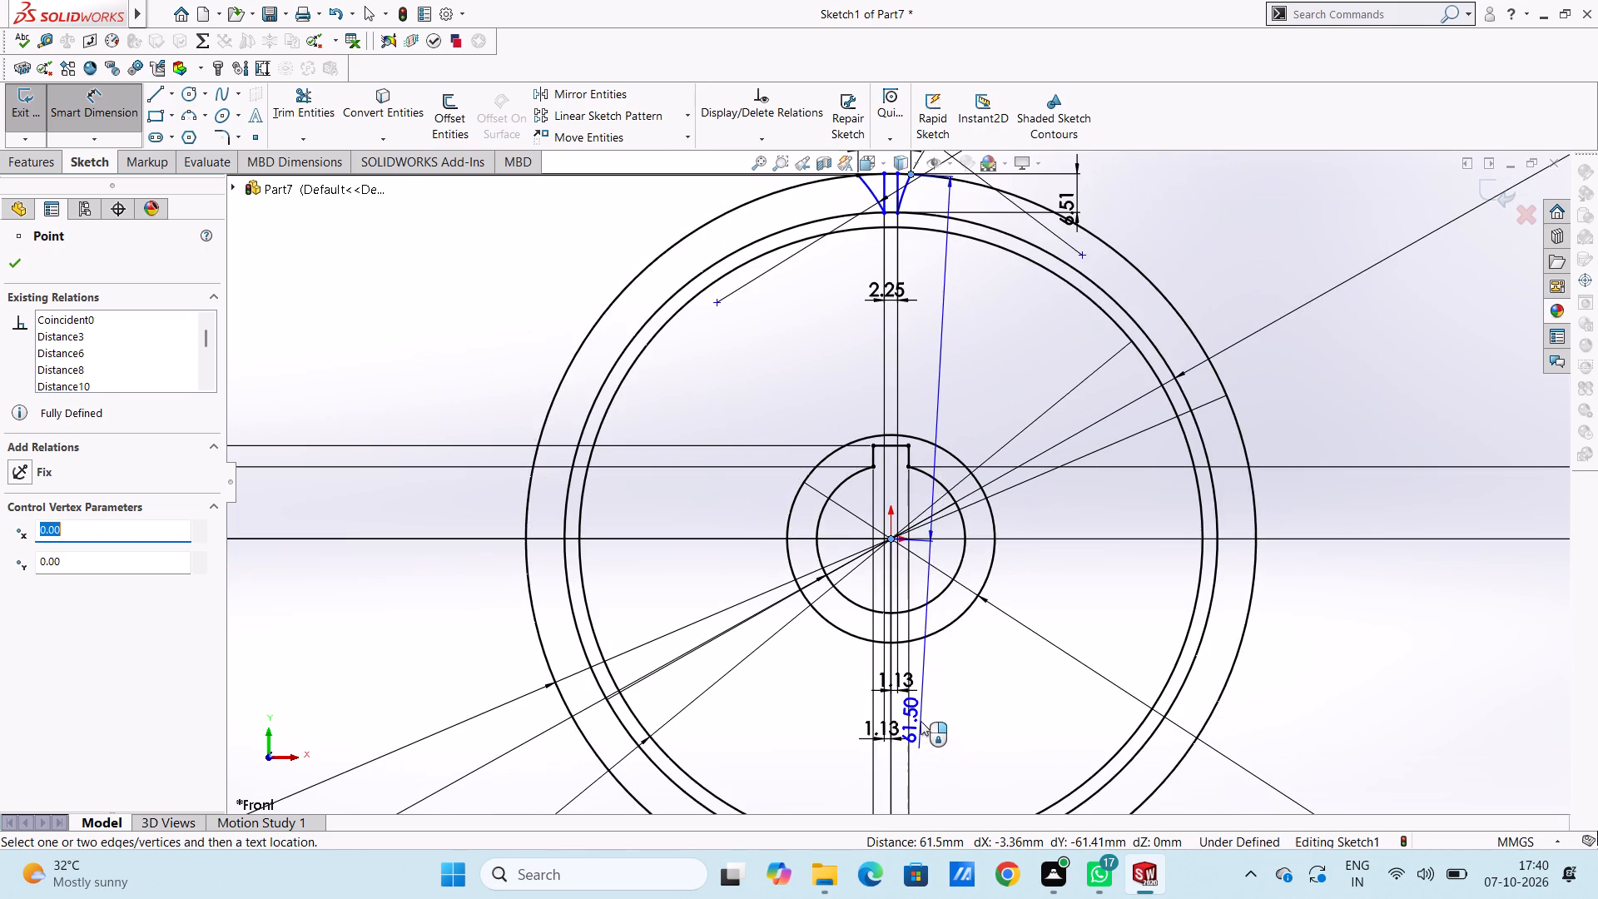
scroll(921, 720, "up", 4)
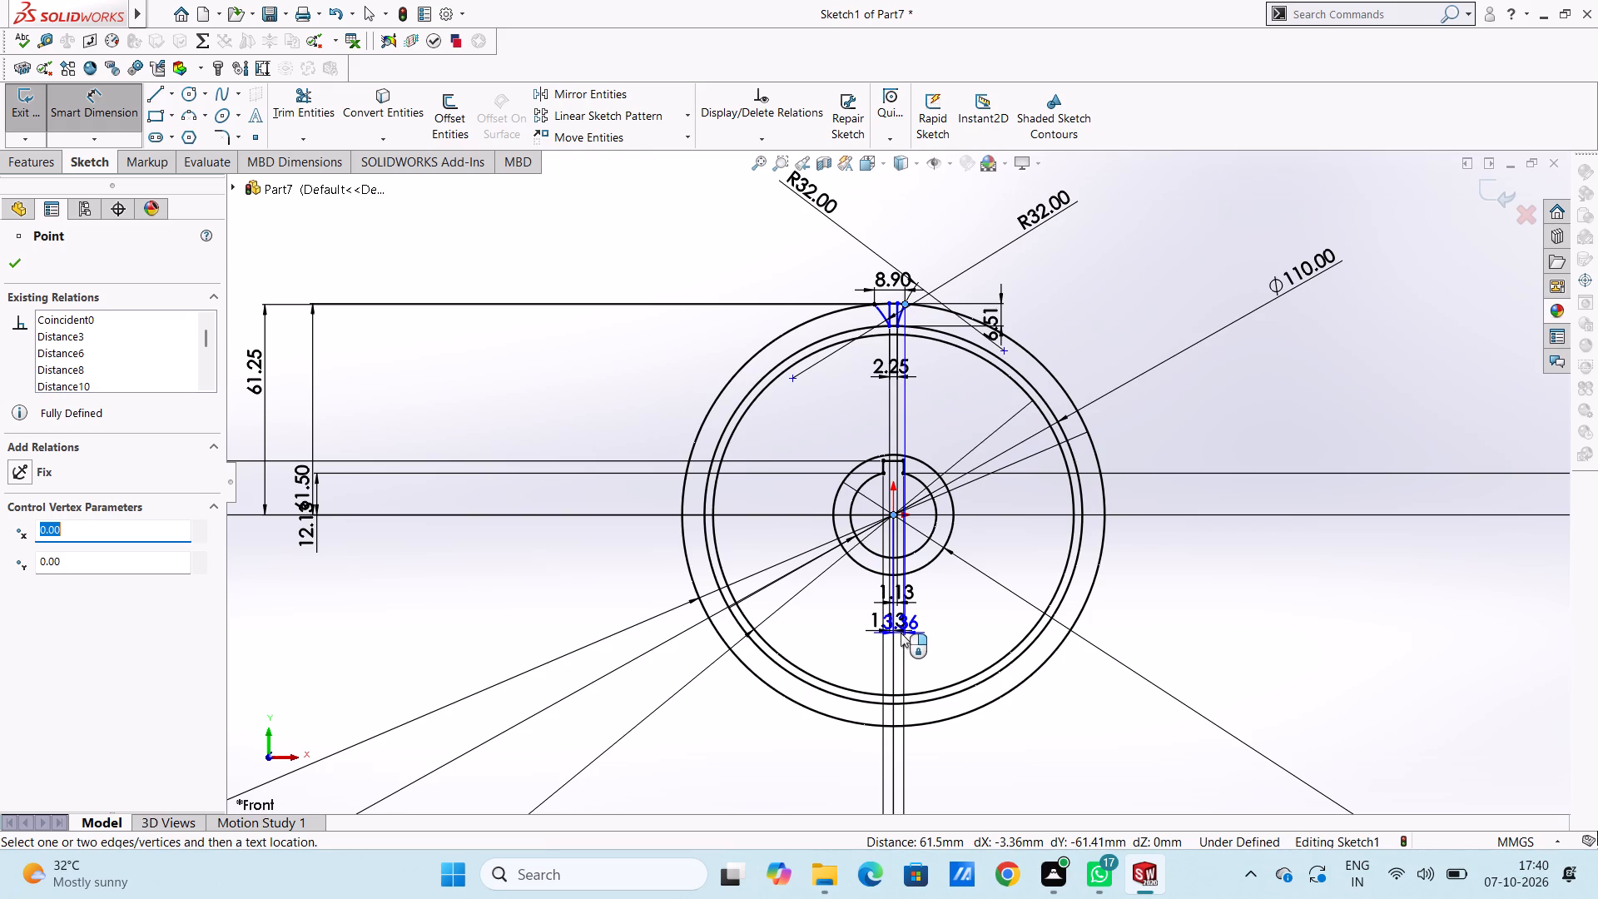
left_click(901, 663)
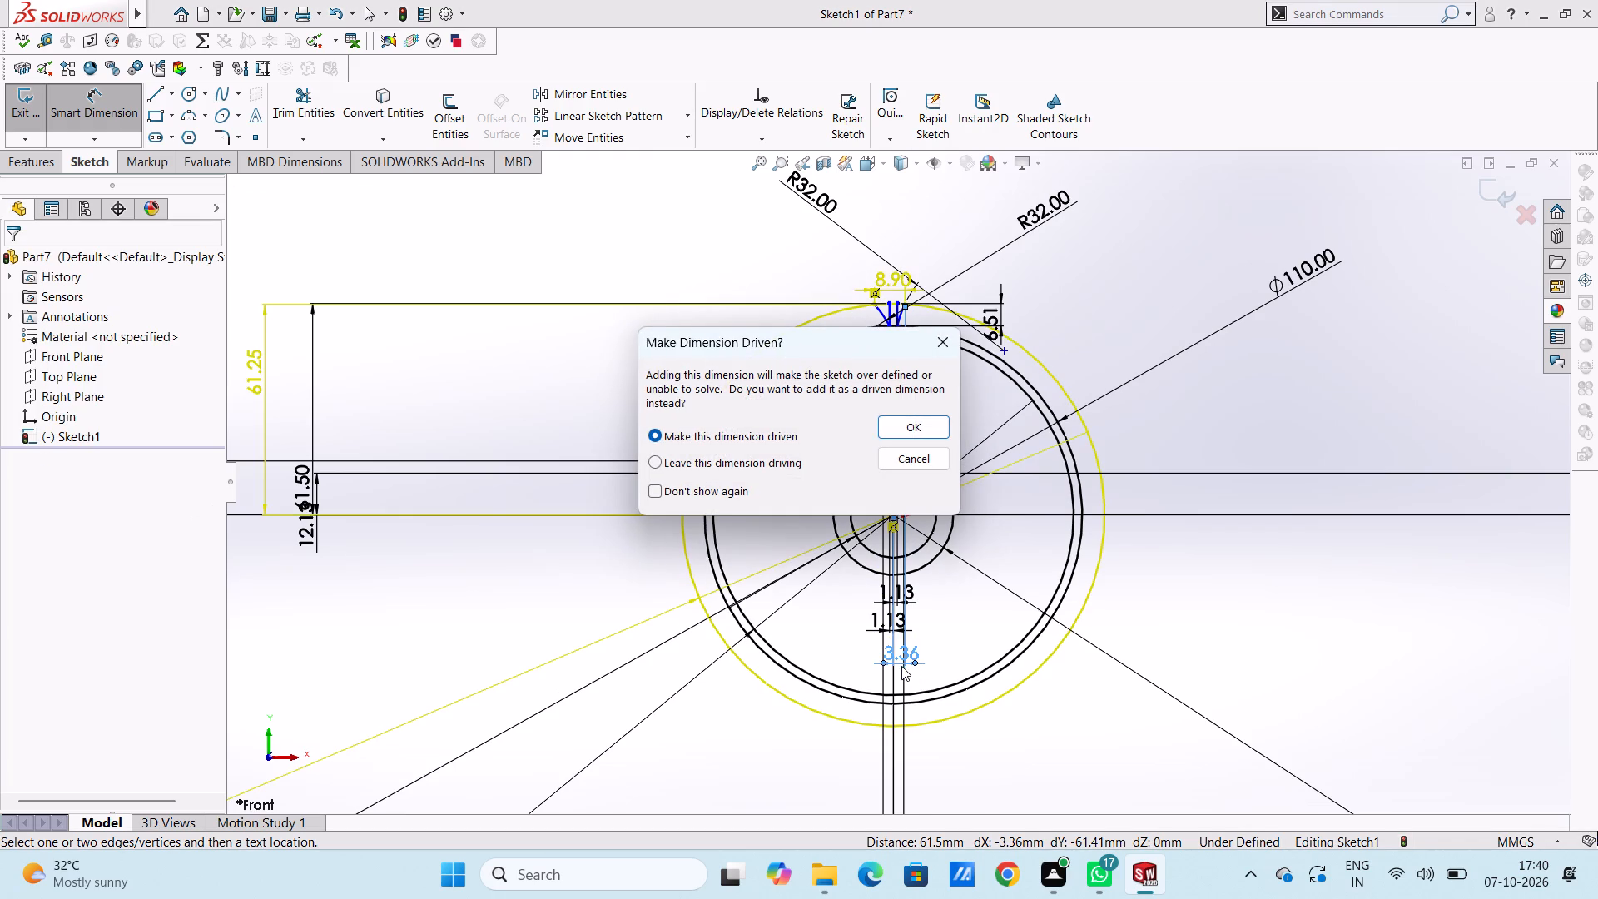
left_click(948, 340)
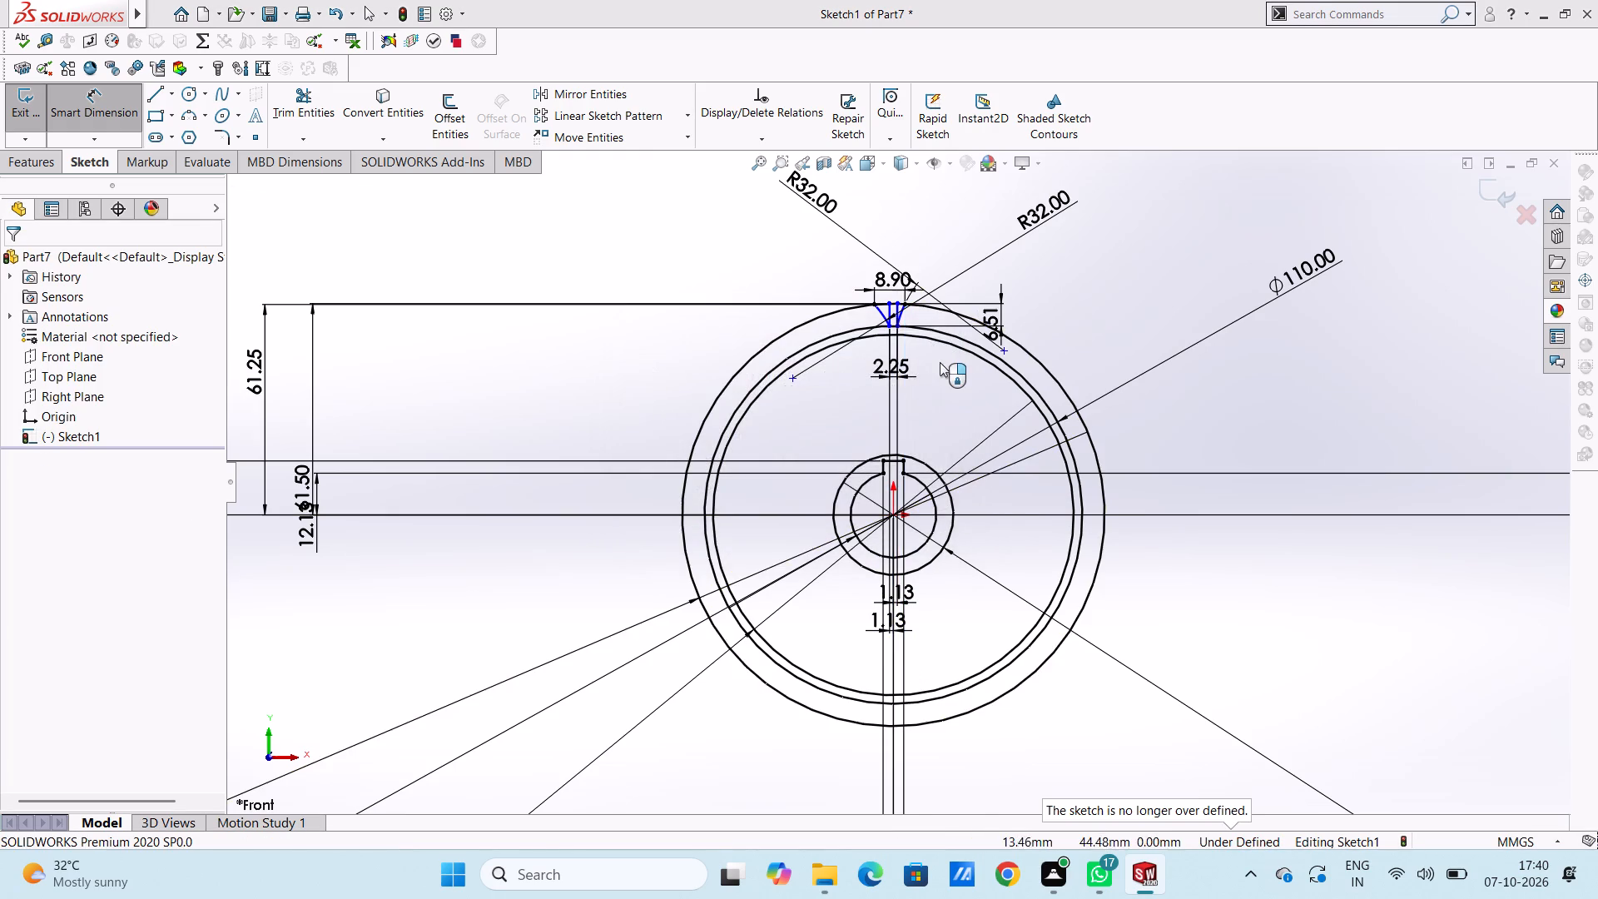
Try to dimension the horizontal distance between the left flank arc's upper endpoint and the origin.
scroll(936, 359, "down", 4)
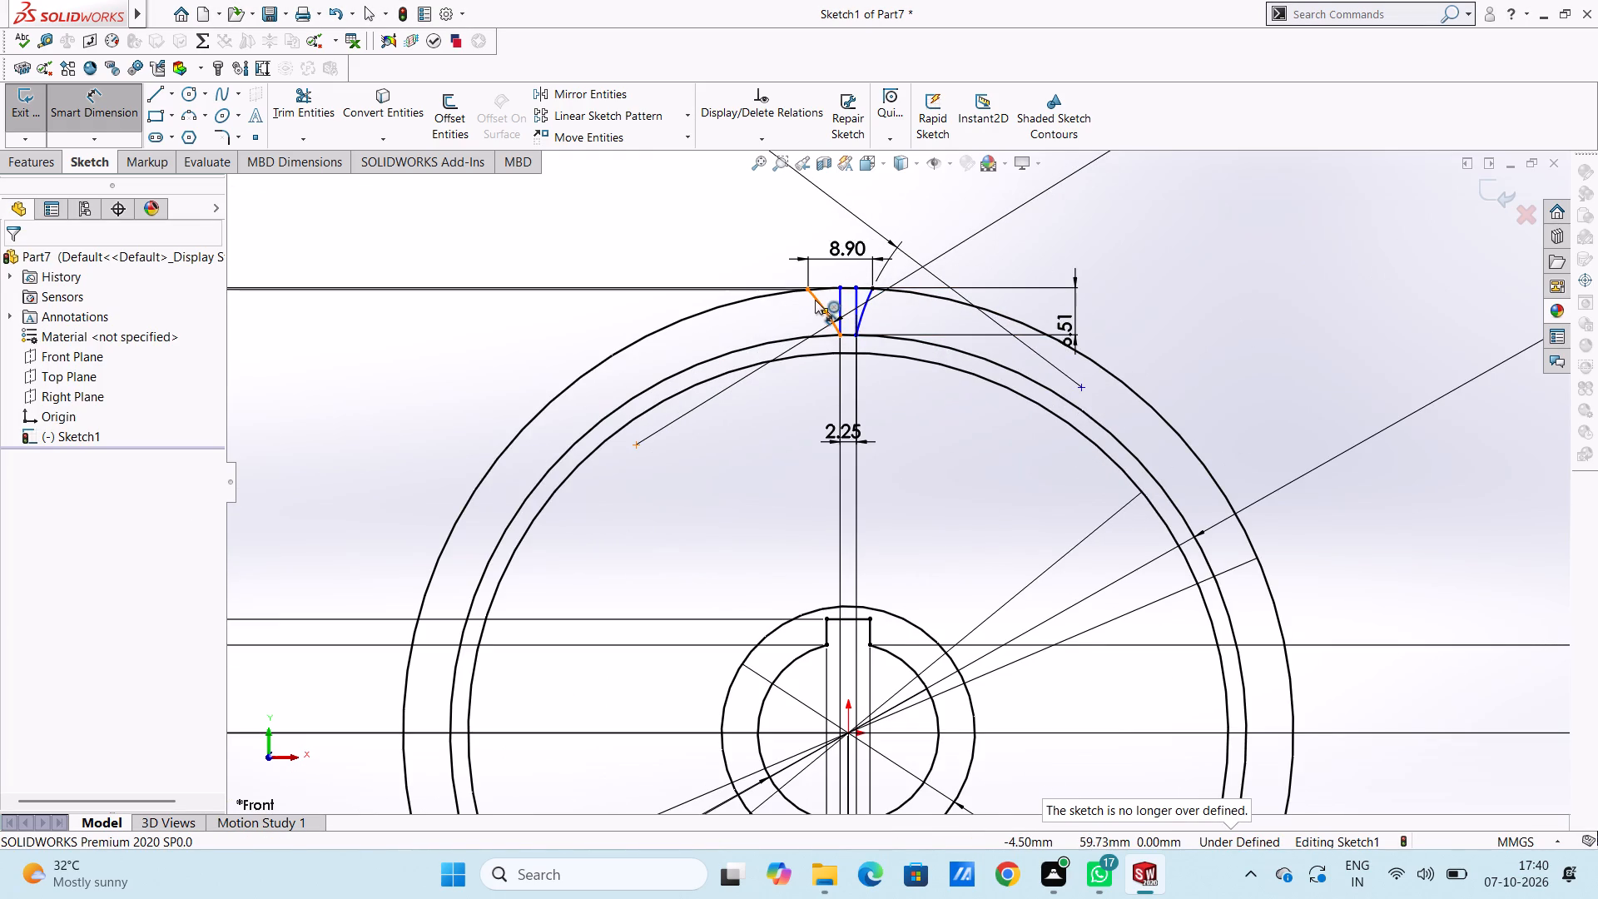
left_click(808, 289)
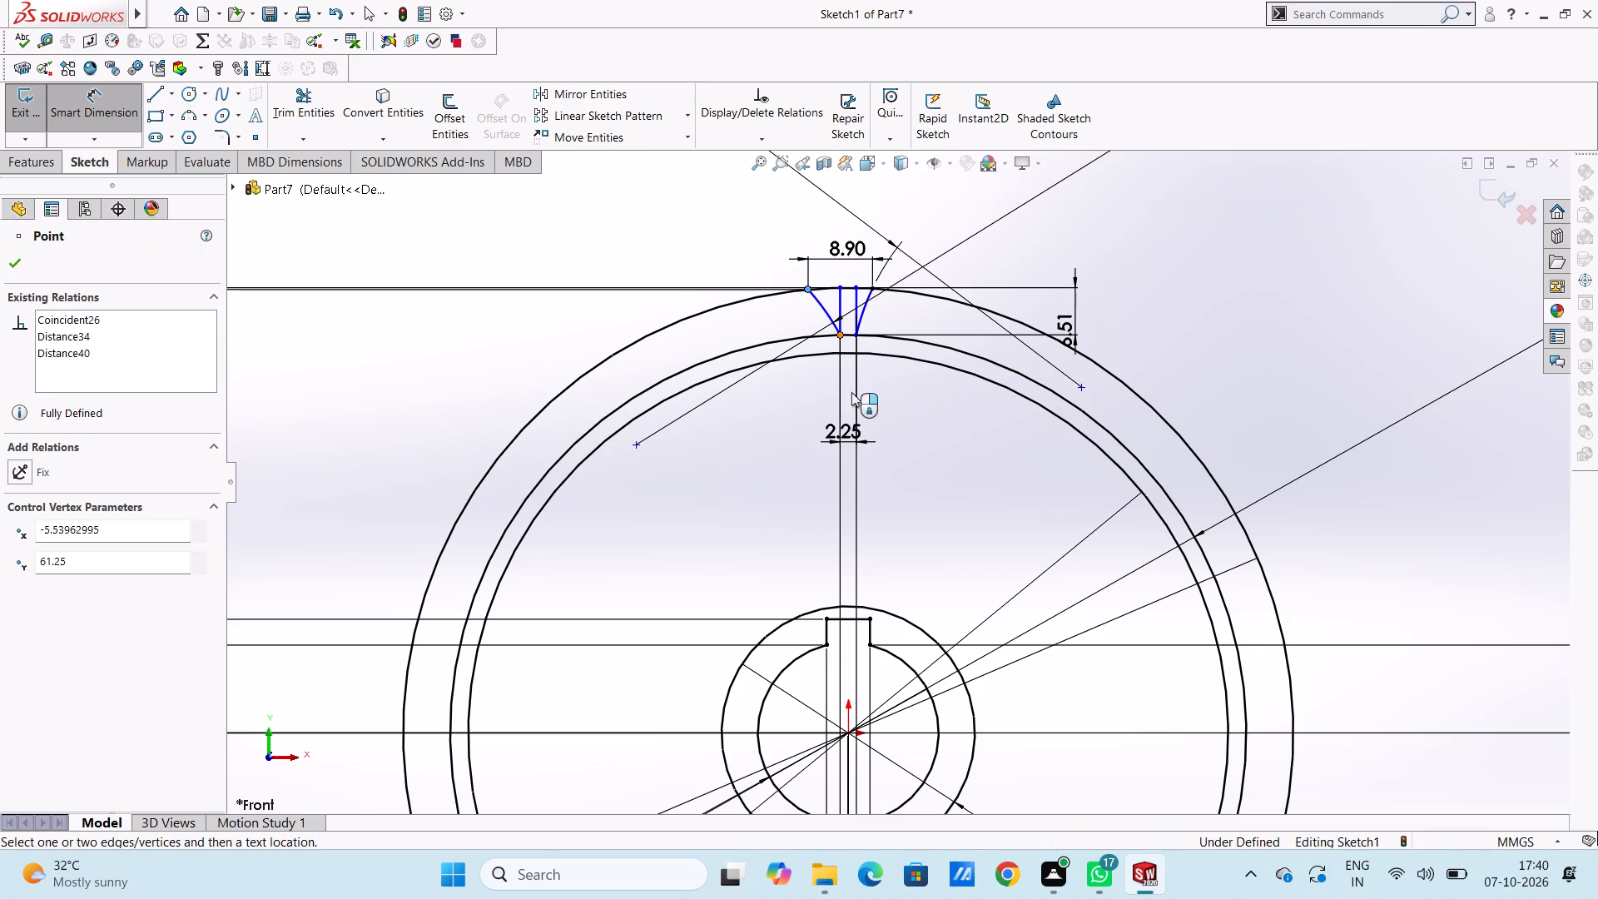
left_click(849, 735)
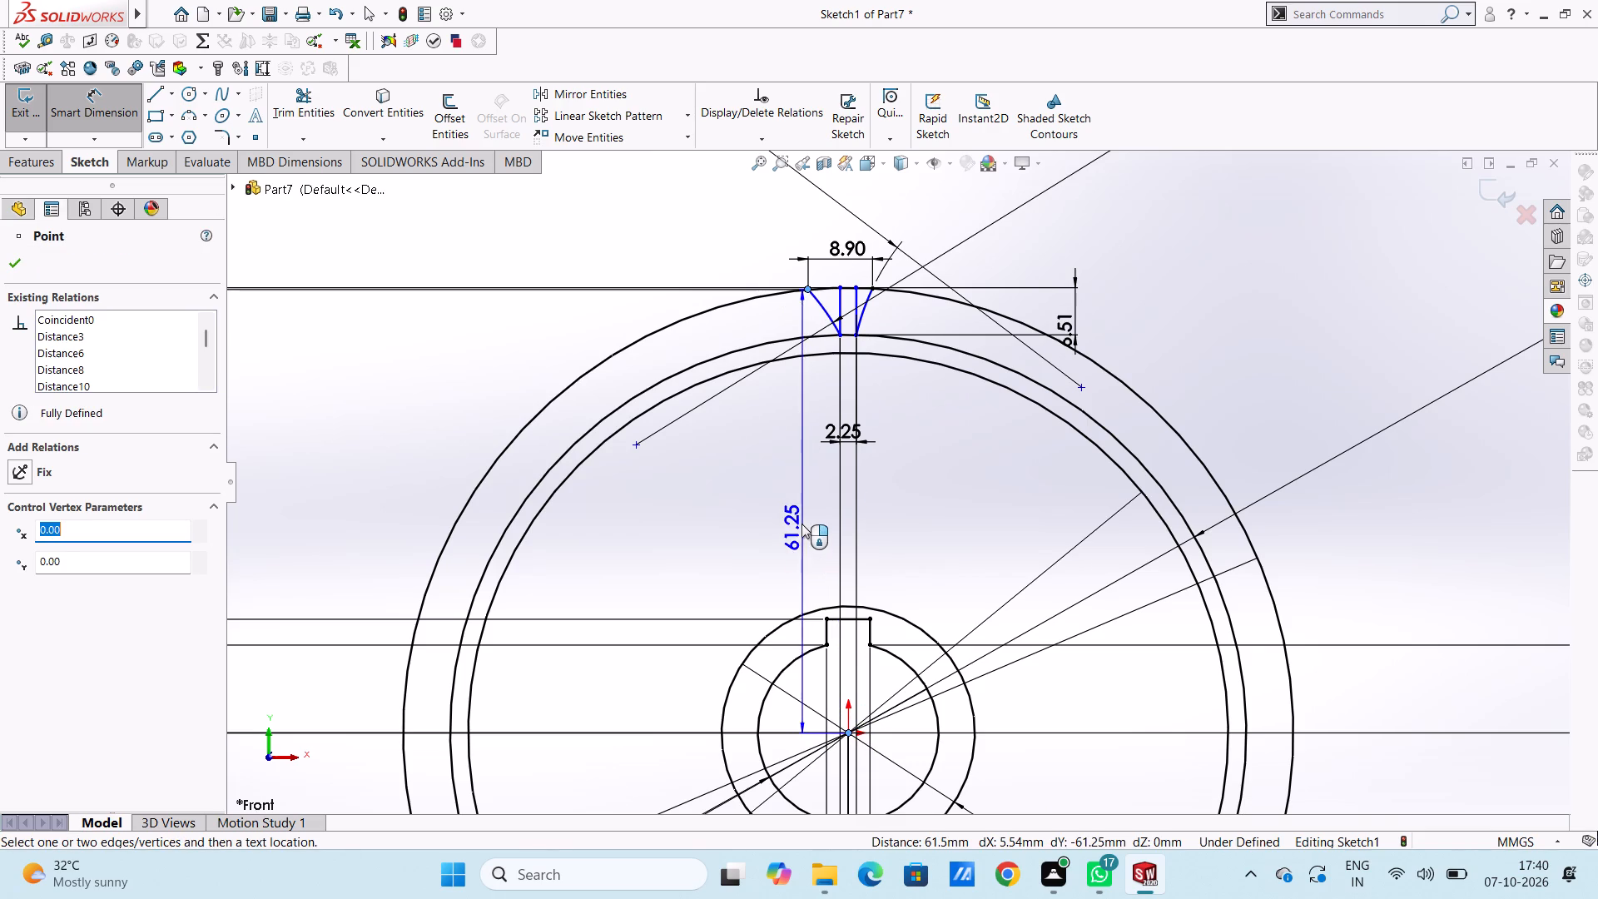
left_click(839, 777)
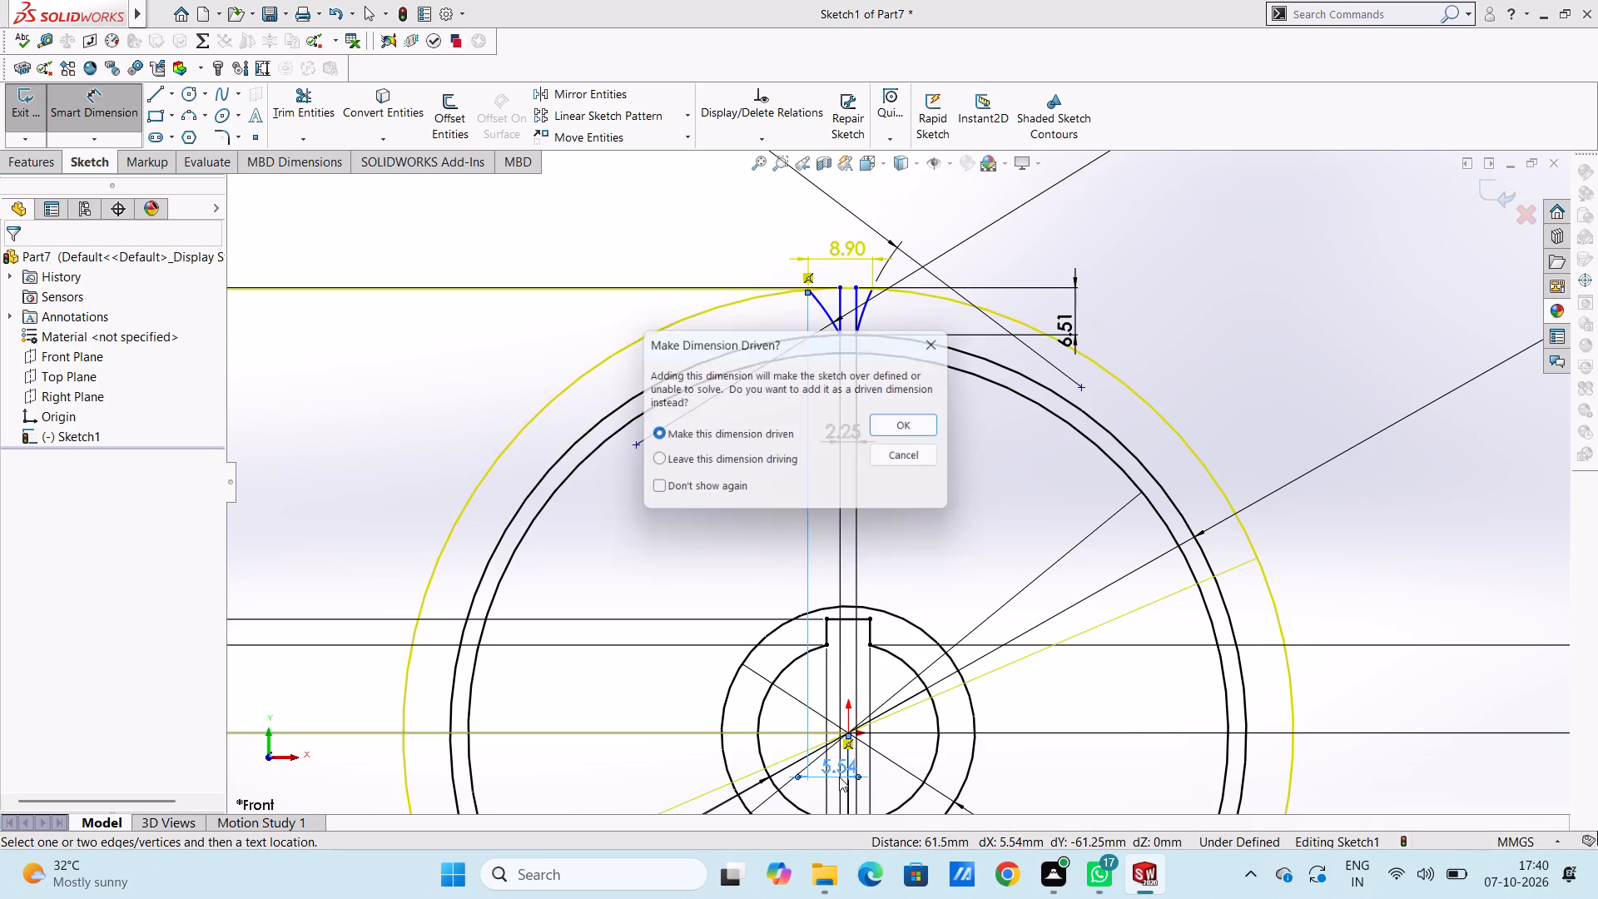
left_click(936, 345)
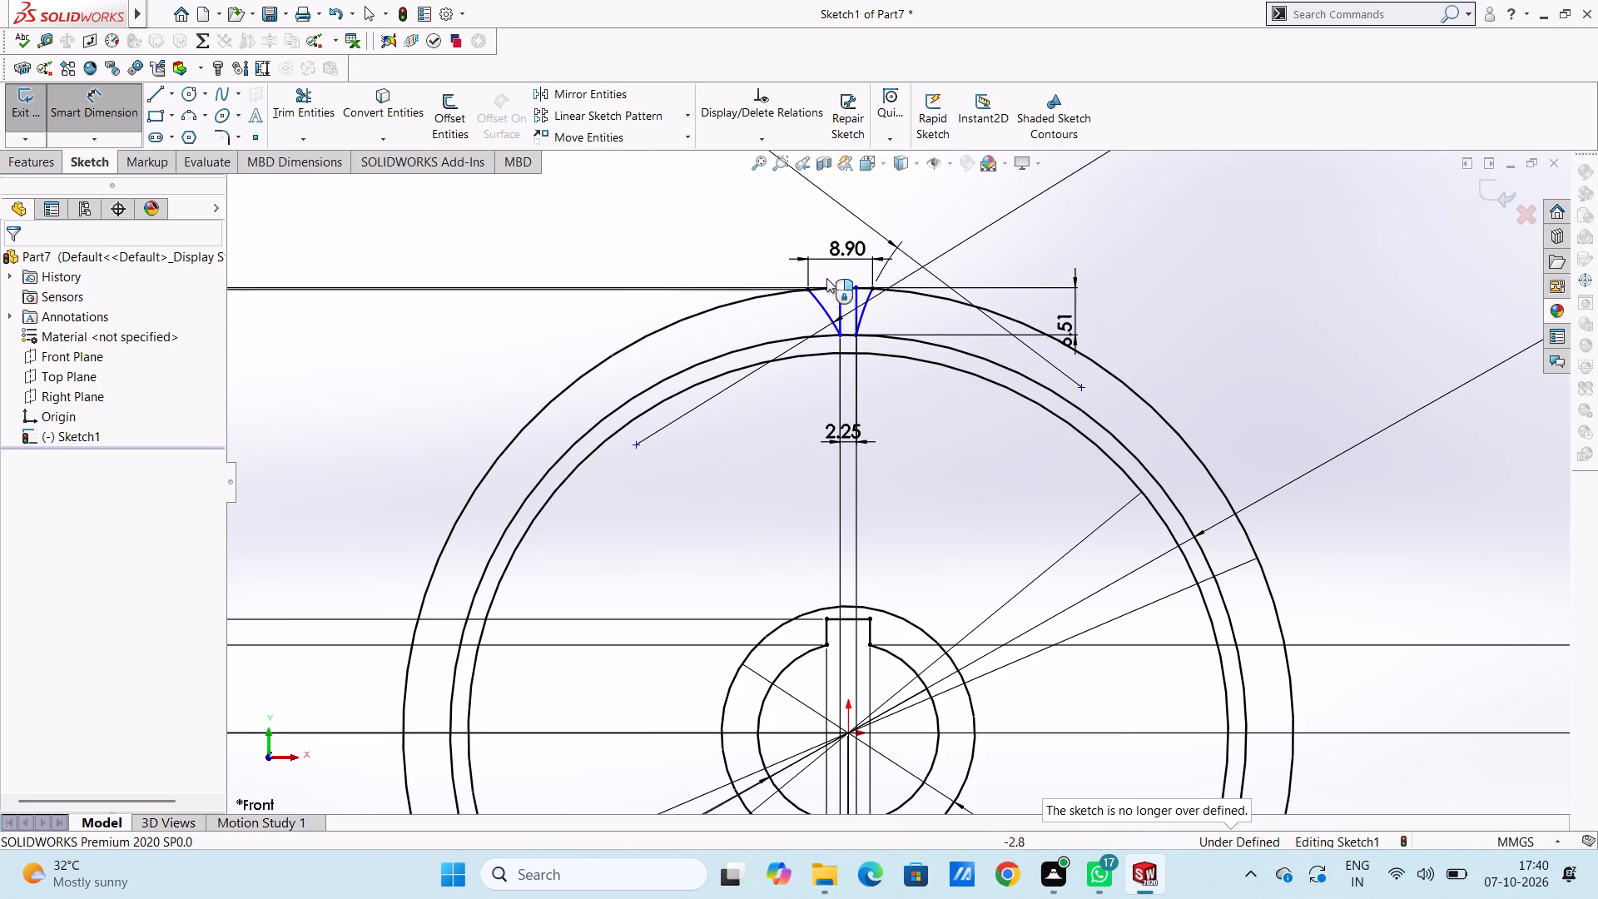
Delete the 8.90 mm horizontal dimension between the two flank arcs' upper endpoints.
left_click(816, 259)
key("Delete")
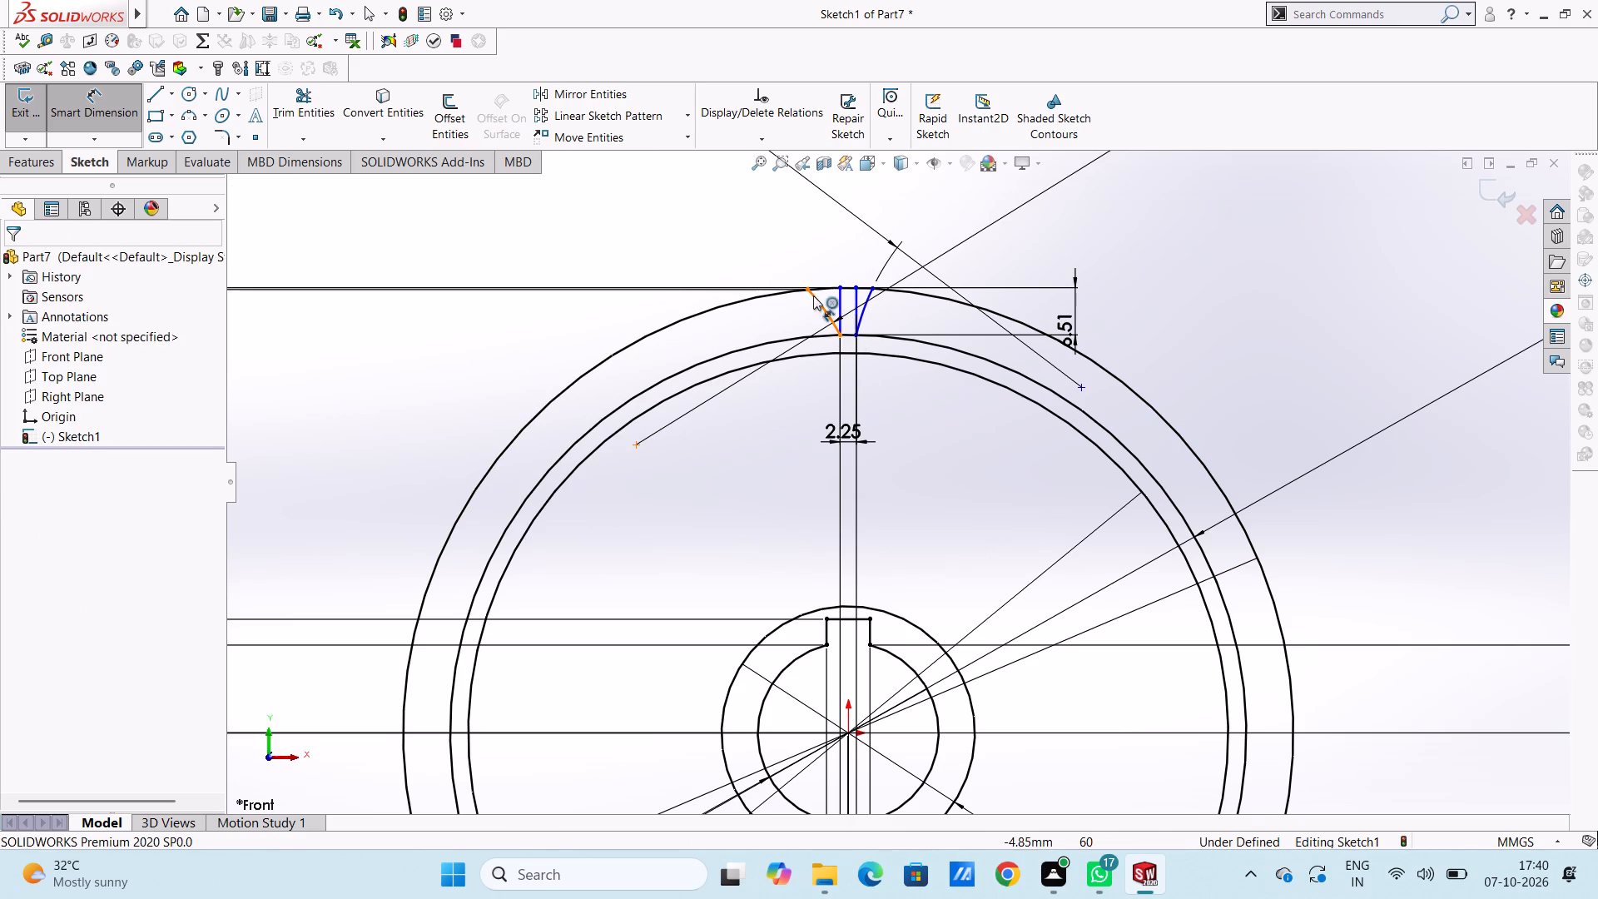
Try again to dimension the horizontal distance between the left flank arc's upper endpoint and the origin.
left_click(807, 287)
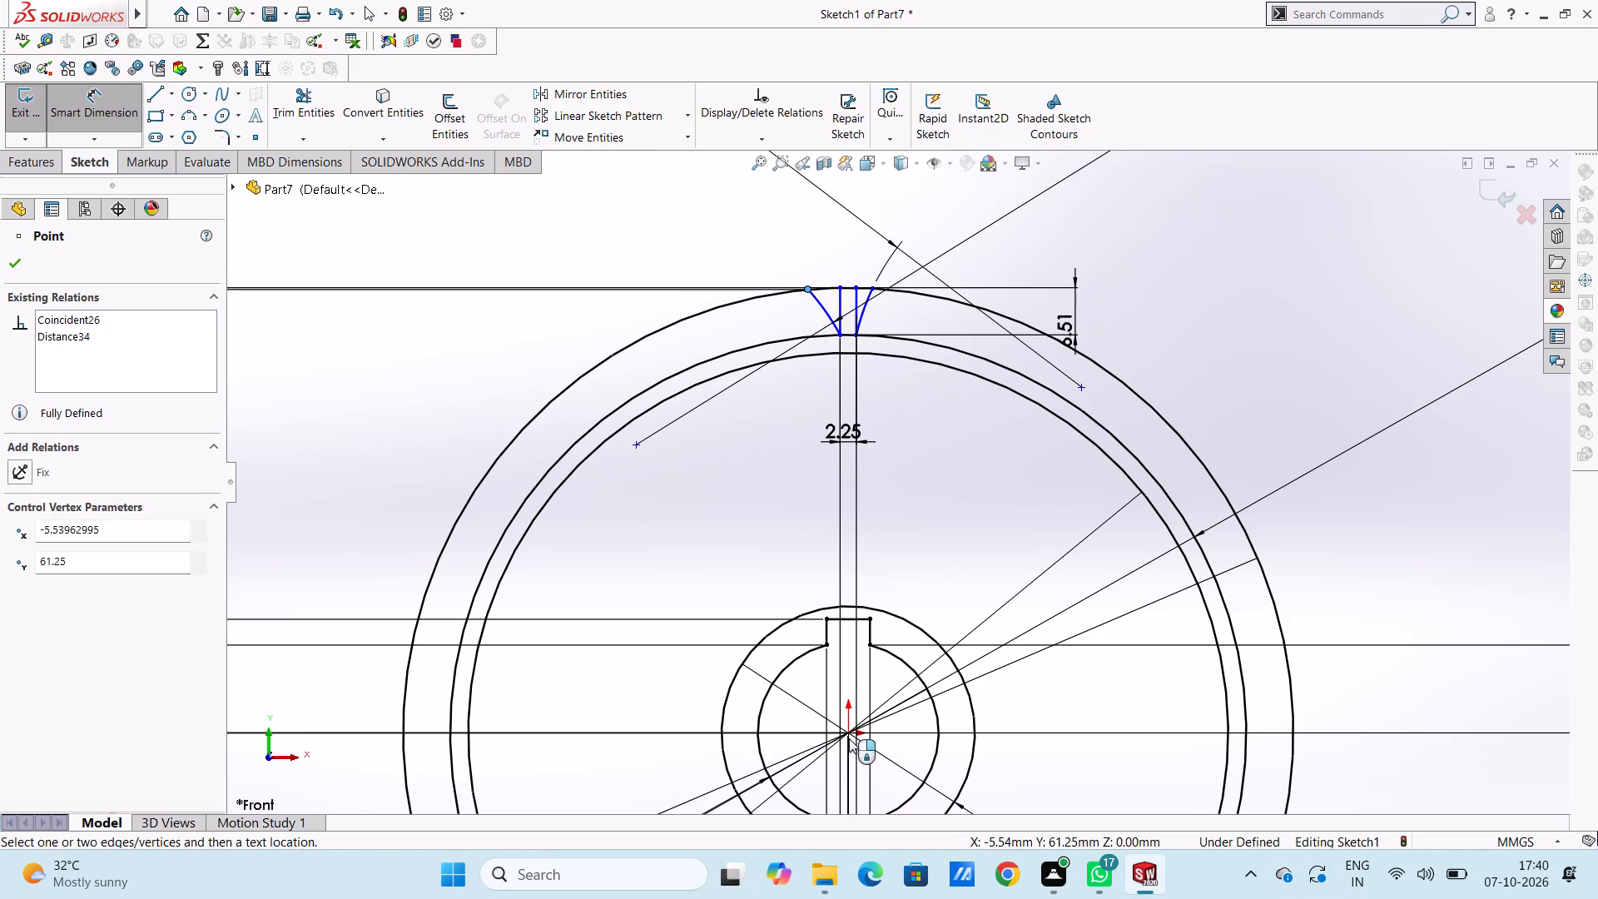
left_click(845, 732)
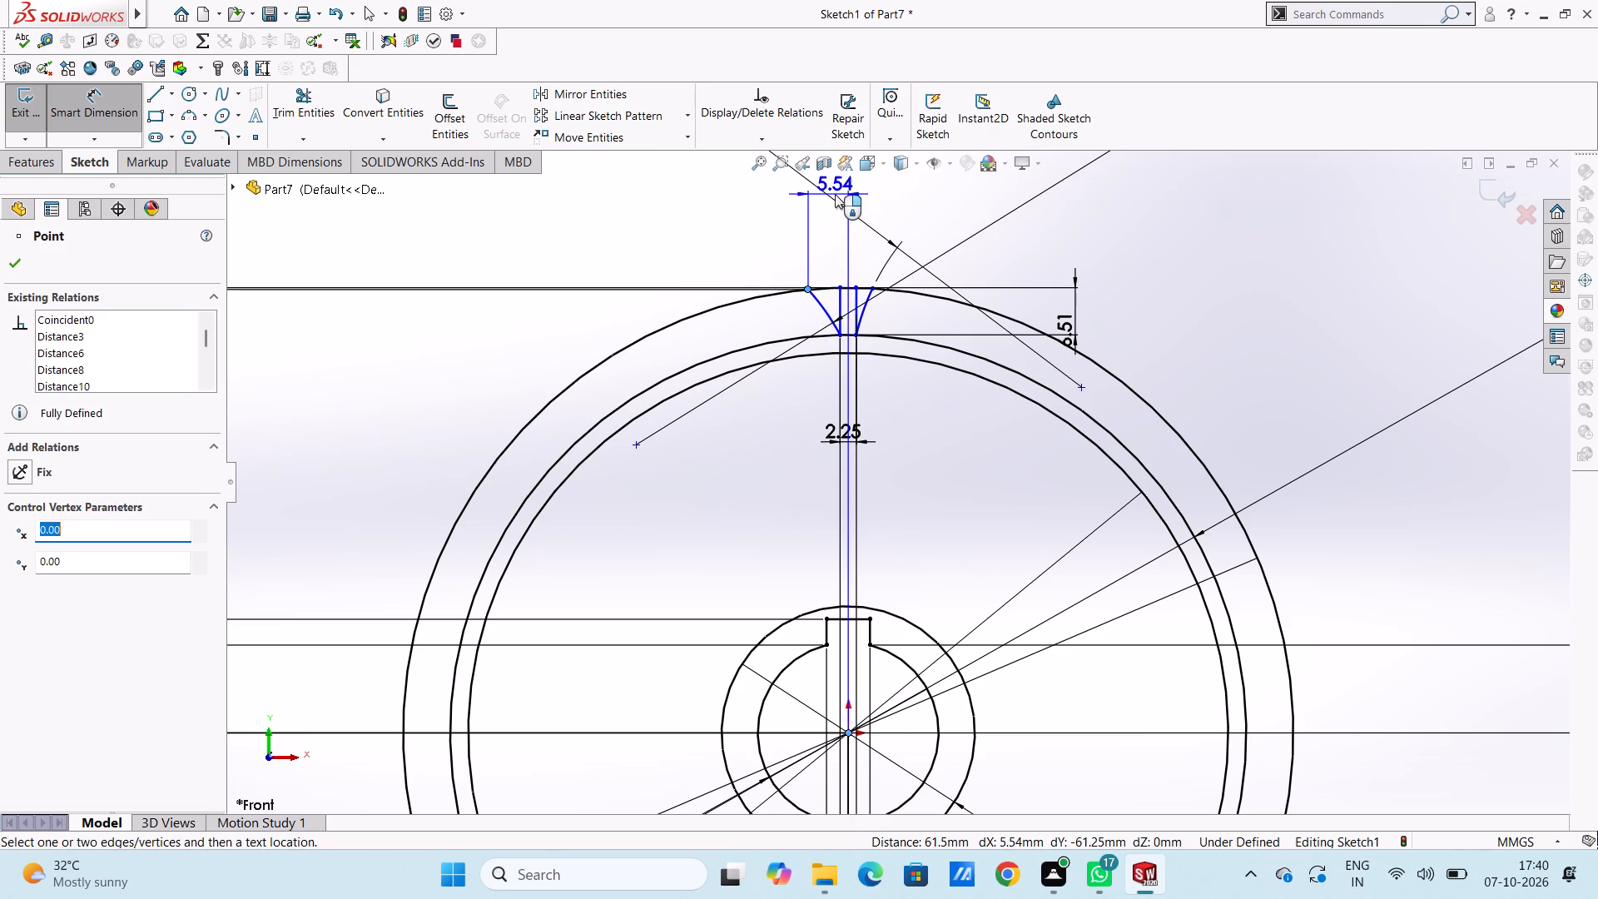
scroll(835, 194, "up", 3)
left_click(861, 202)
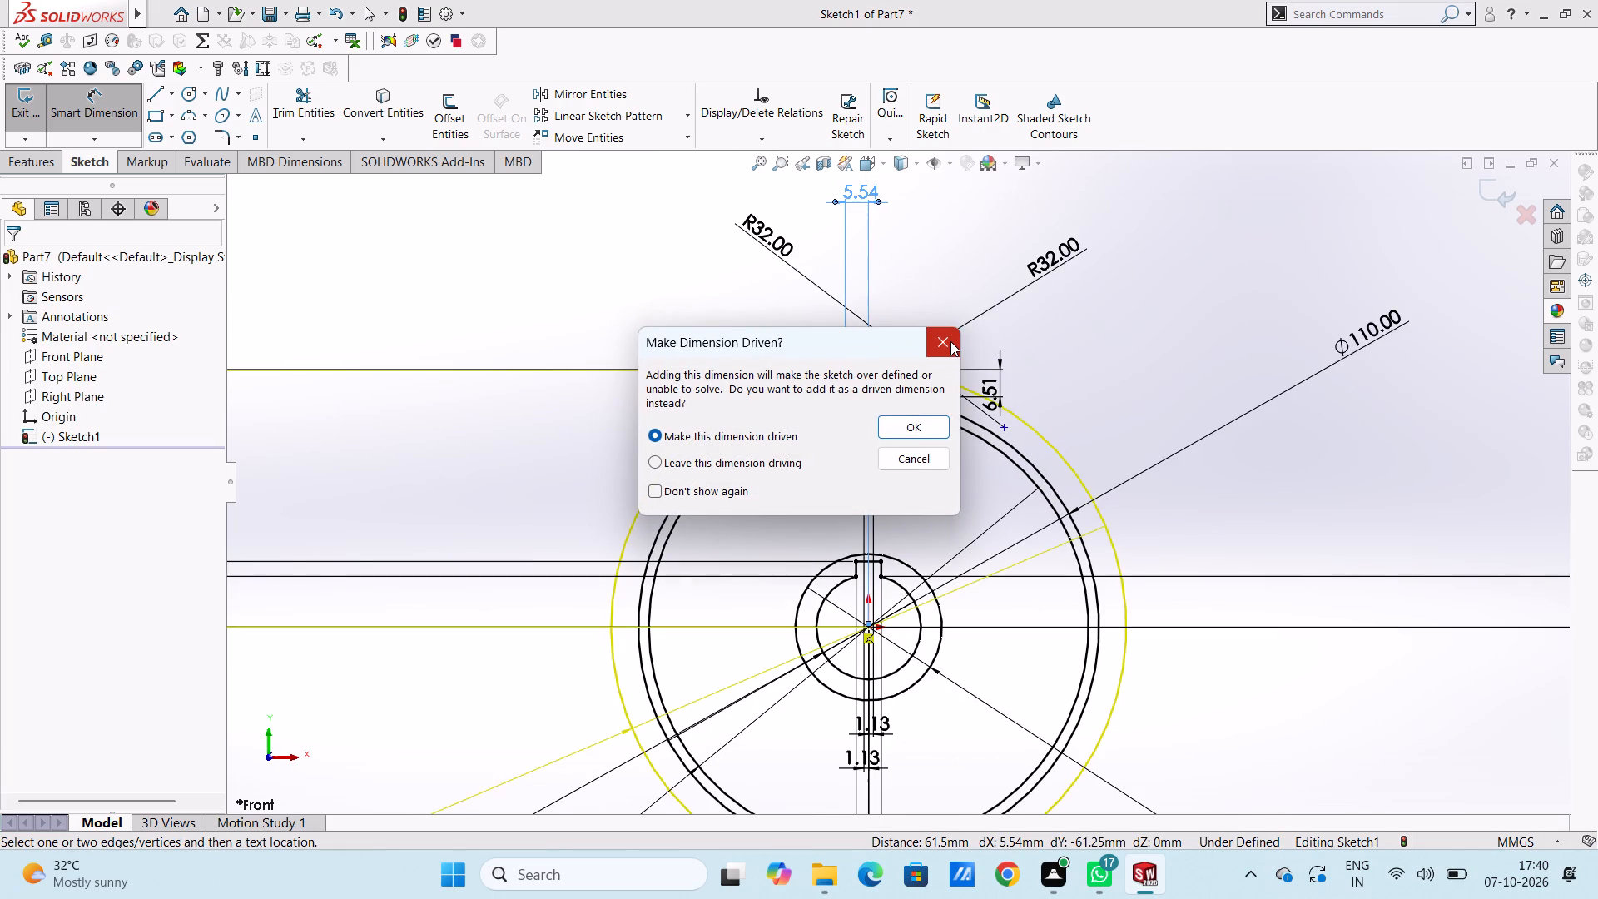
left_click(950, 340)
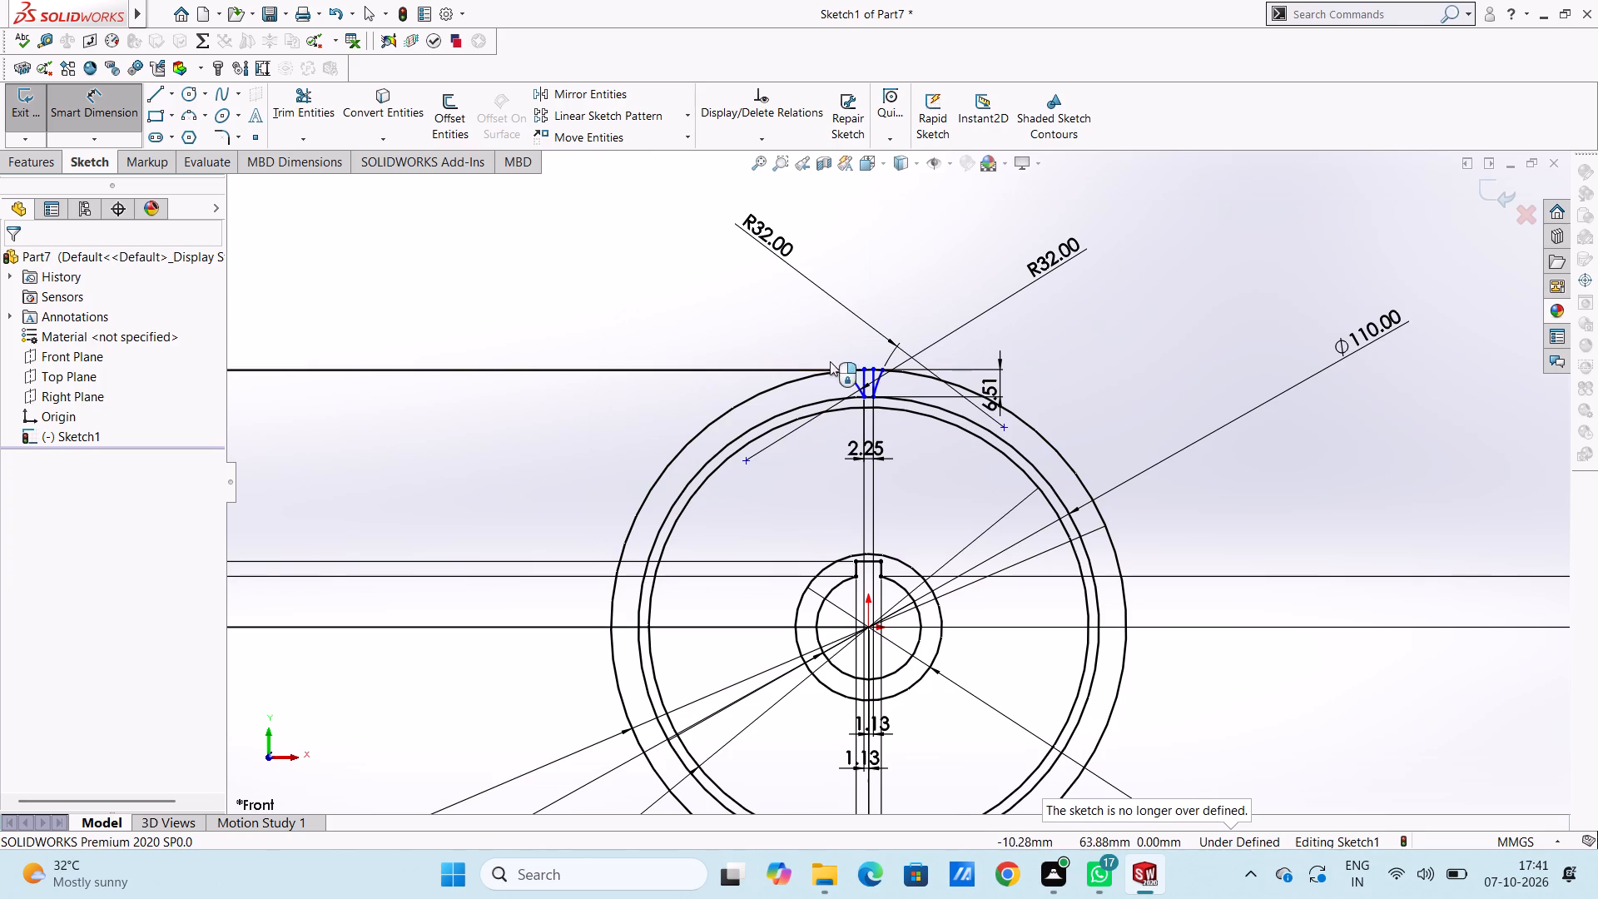
Dimension the horizontal distance between the right flank arc's upper endpoint and the origin as 4.45 mm.
scroll(876, 395, "down", 8)
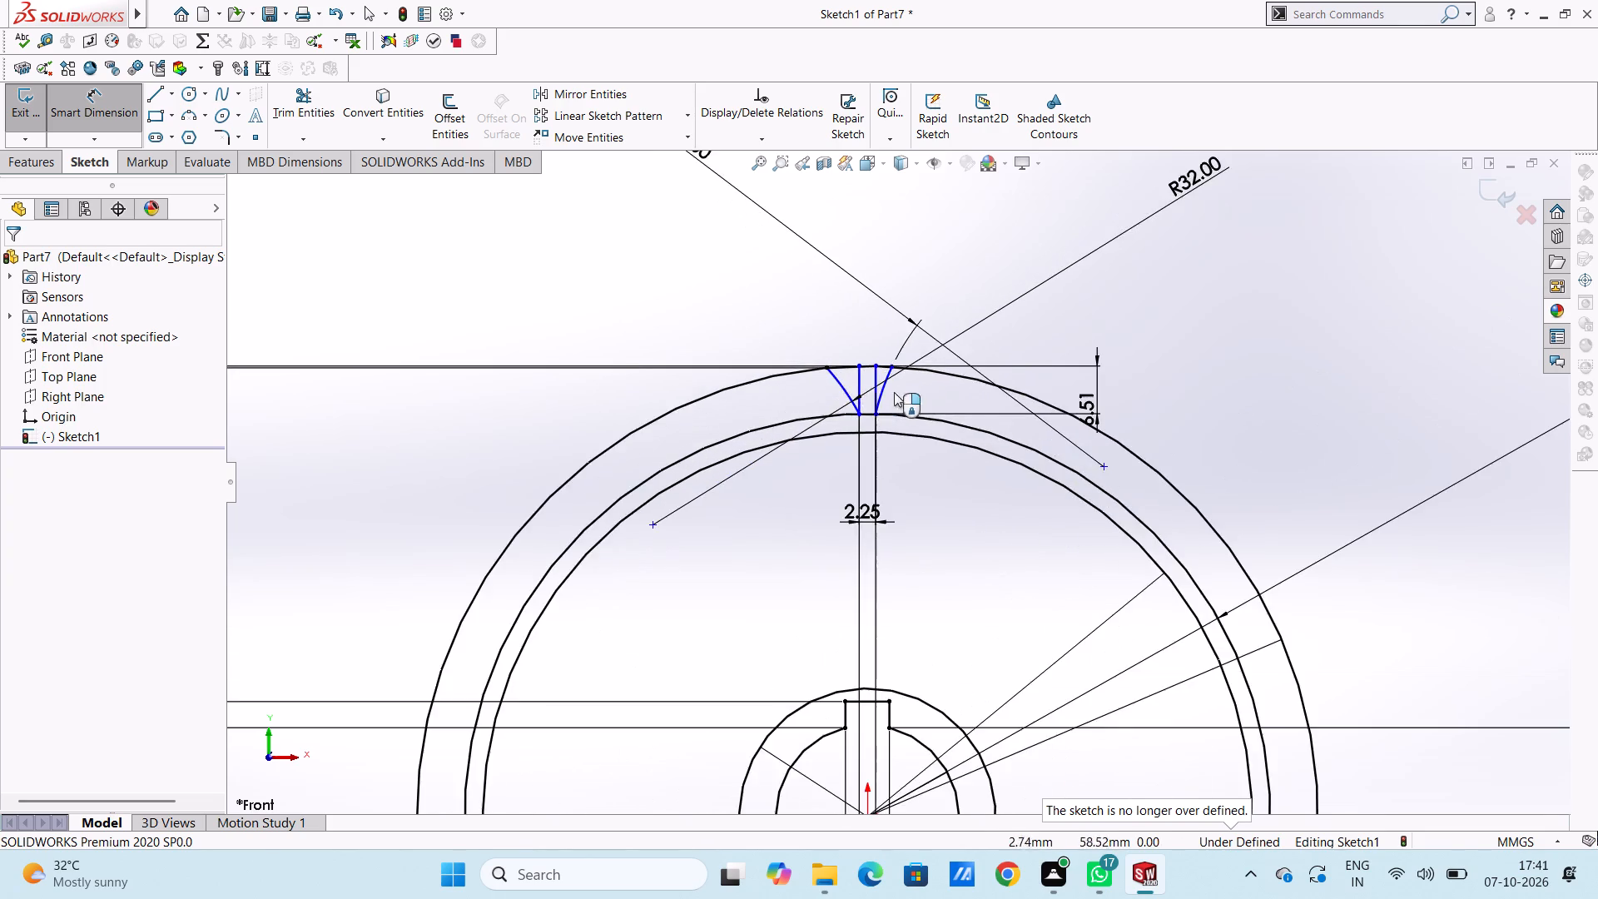
scroll(894, 392, "down", 2)
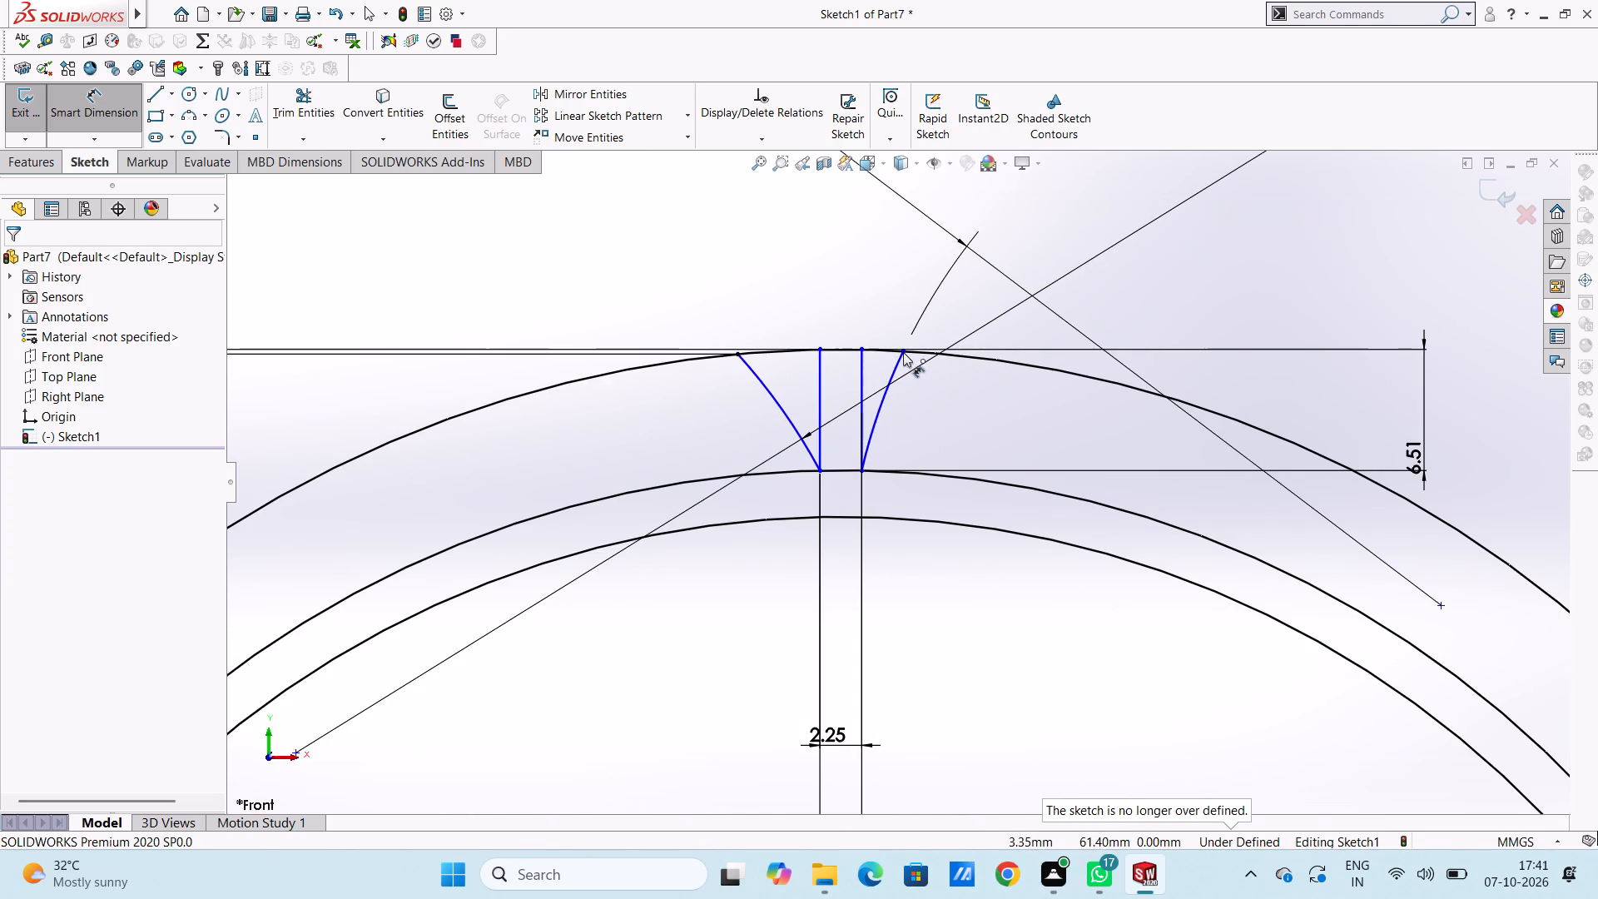
scroll(904, 353, "down", 6)
left_click(899, 381)
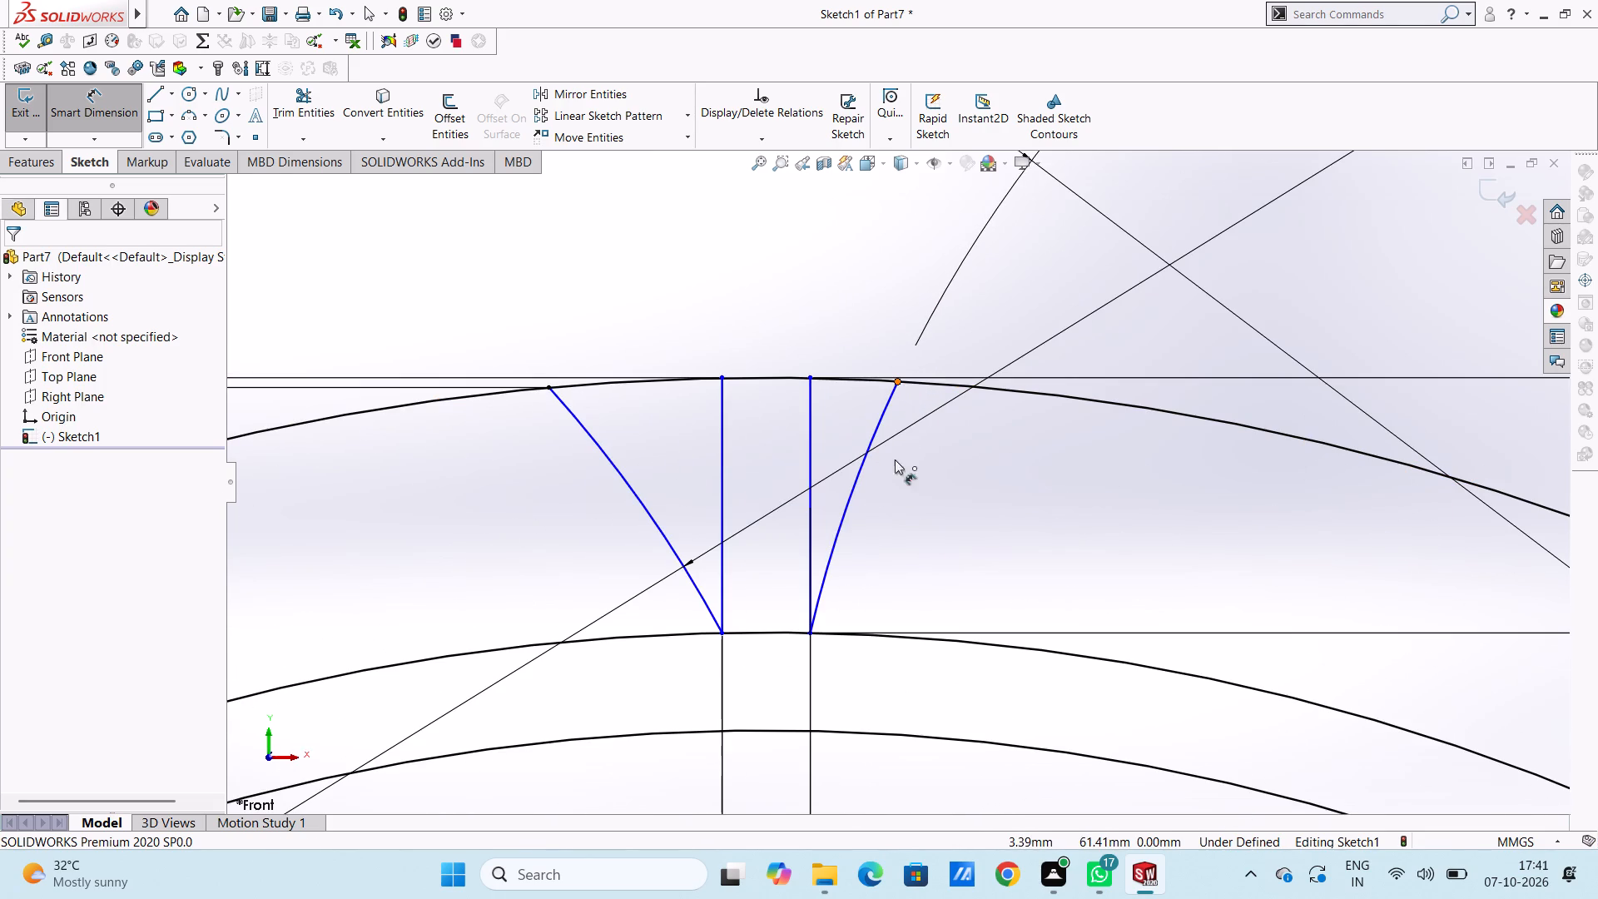
scroll(910, 615, "up", 17)
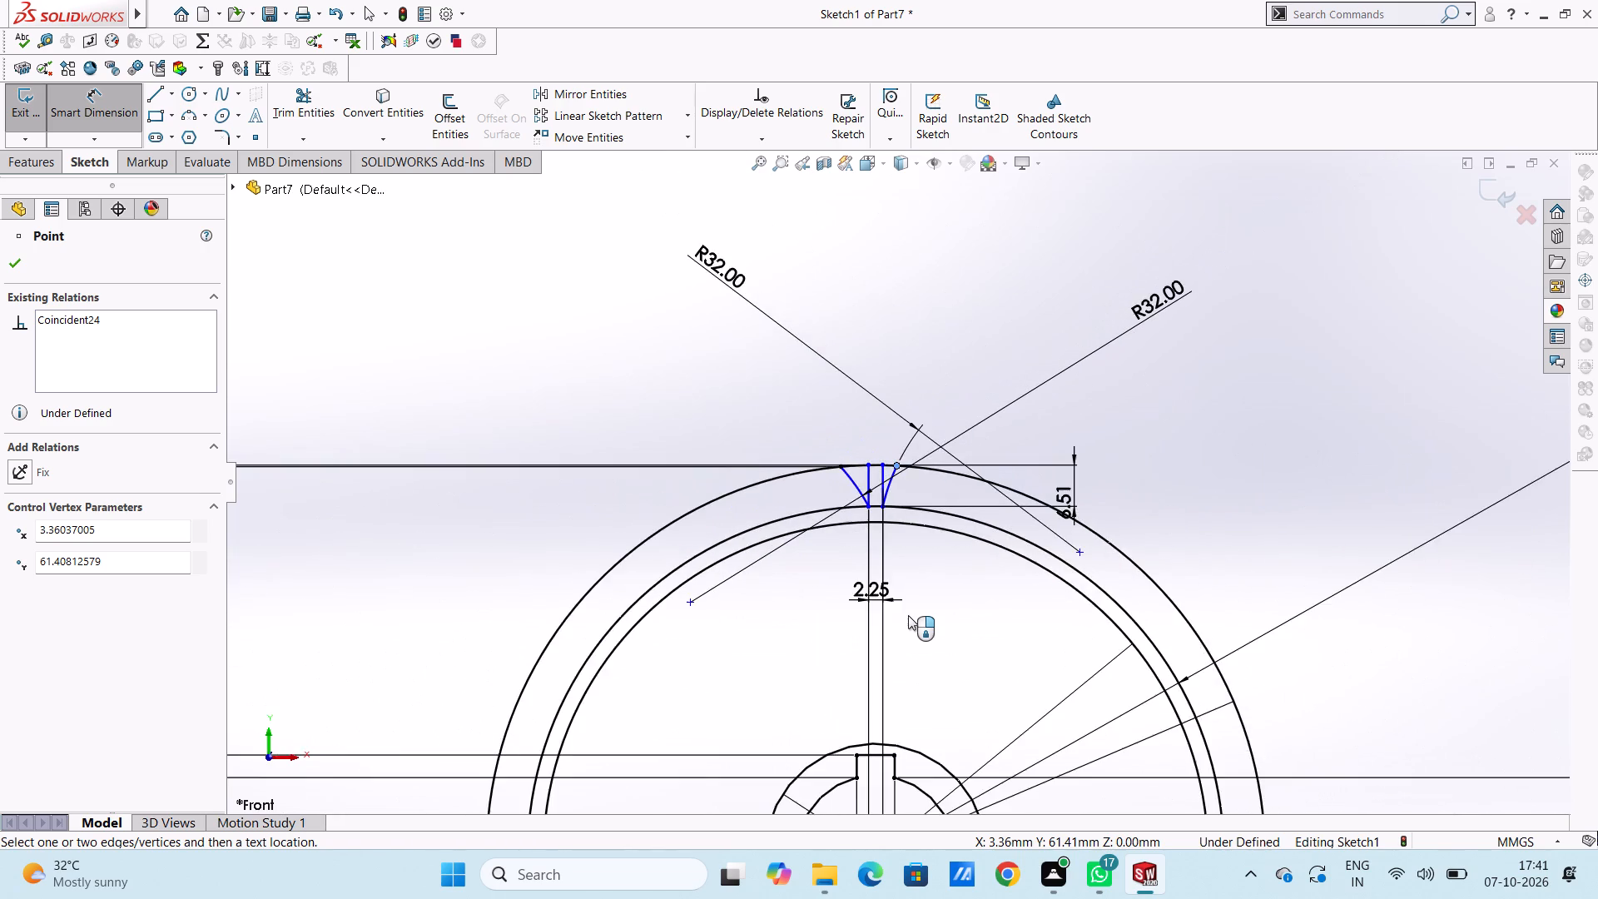
scroll(908, 615, "up", 2)
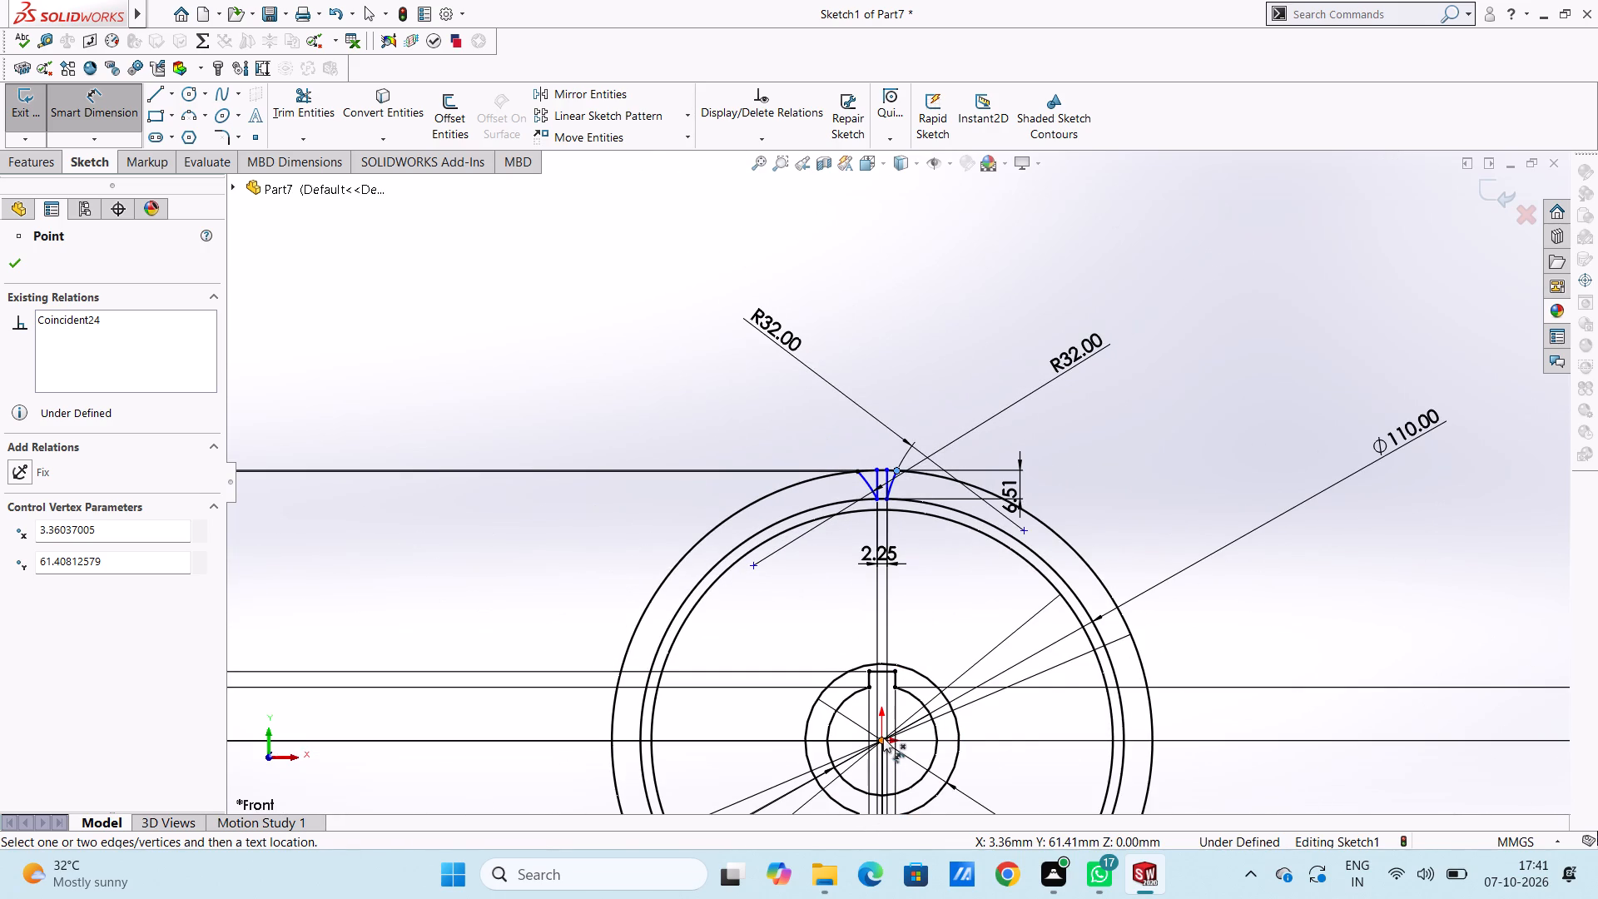
left_click(883, 738)
left_click(893, 783)
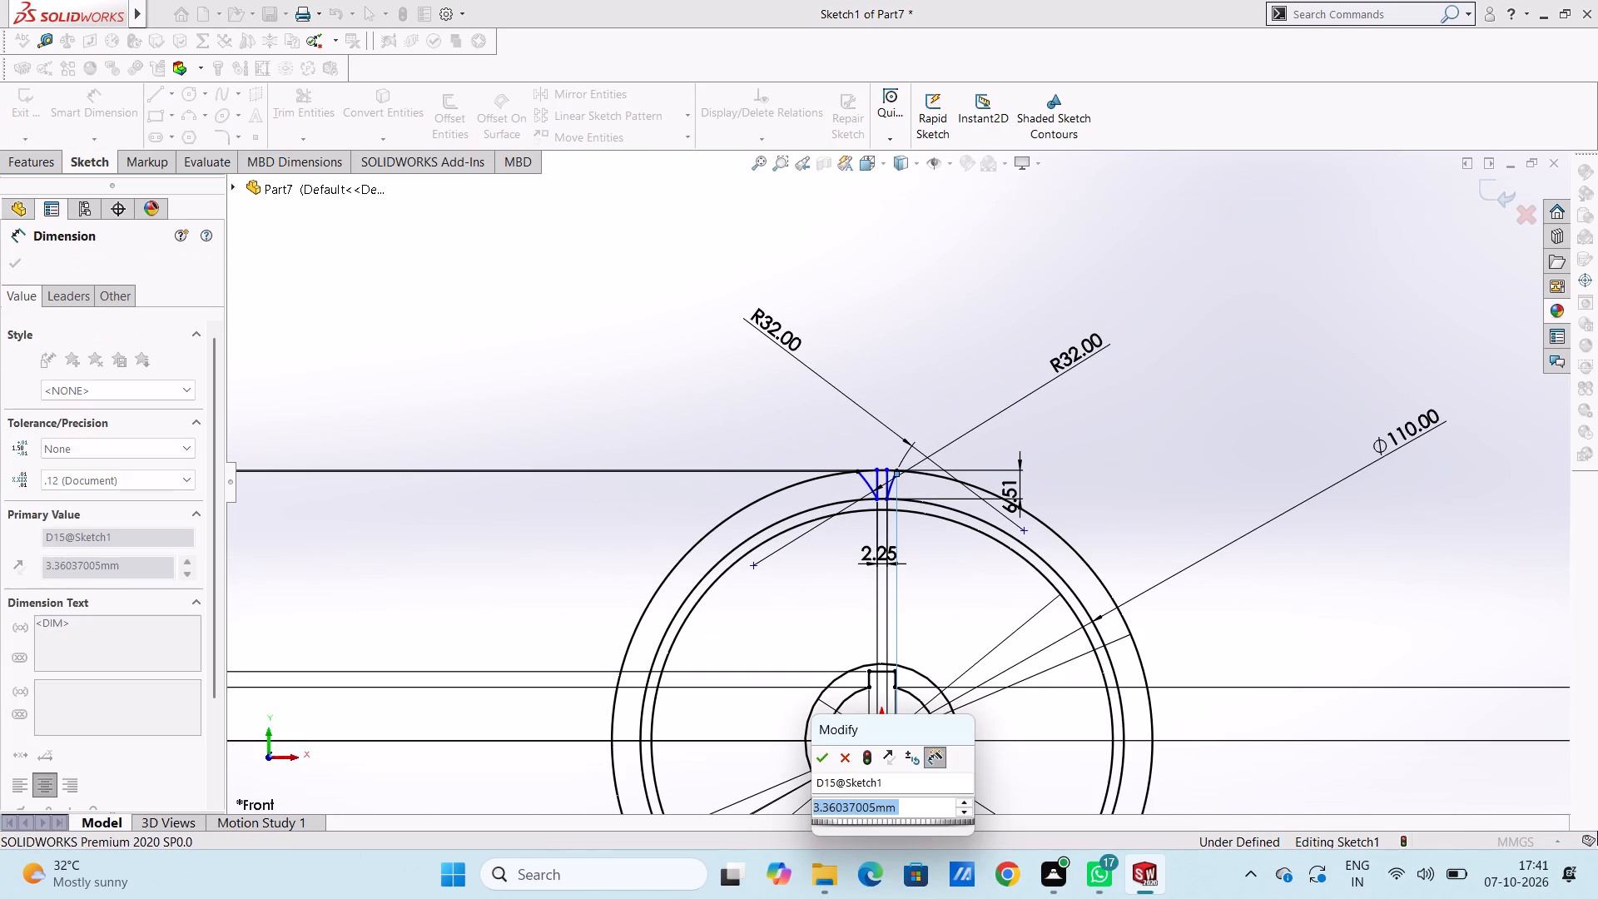
key("4")
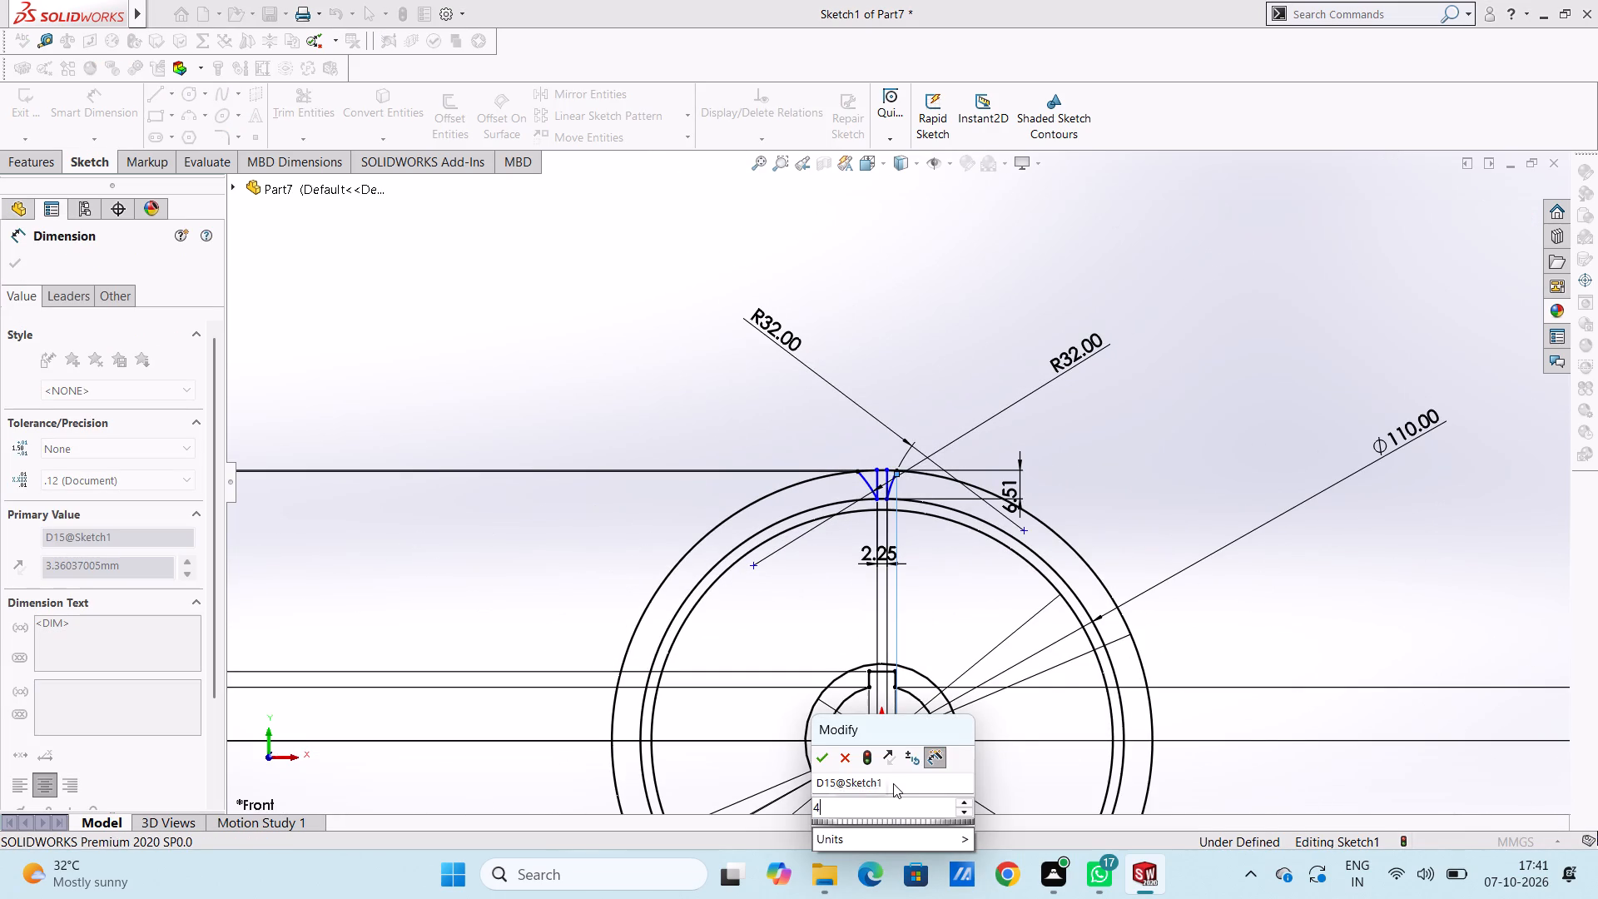
type(".5")
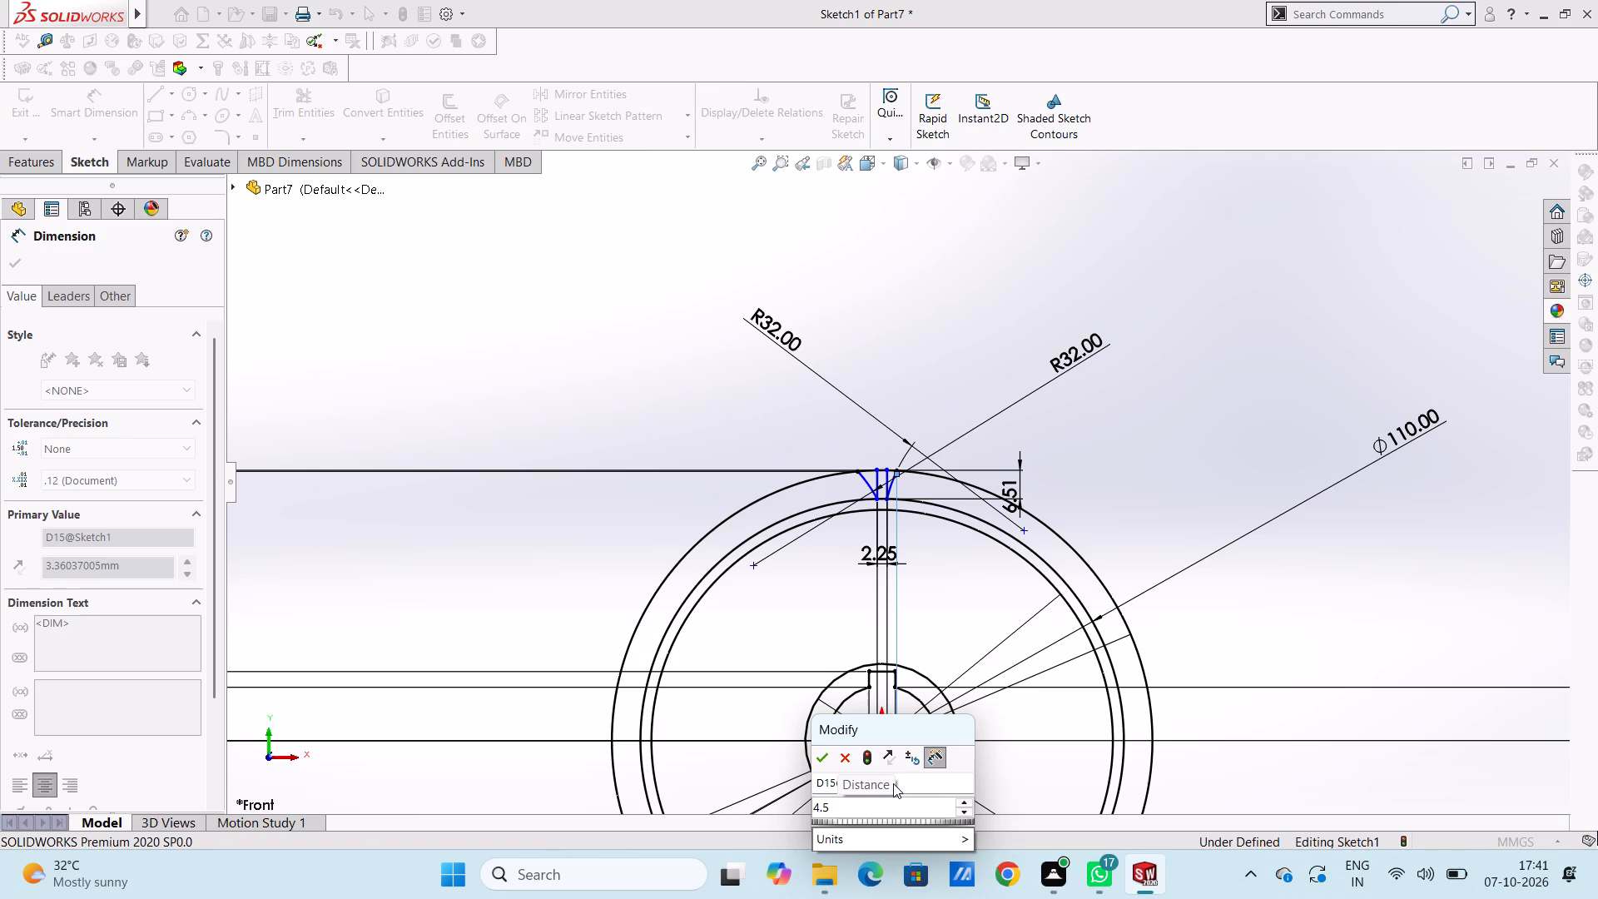
key("BackSpace")
type("45")
key("Return")
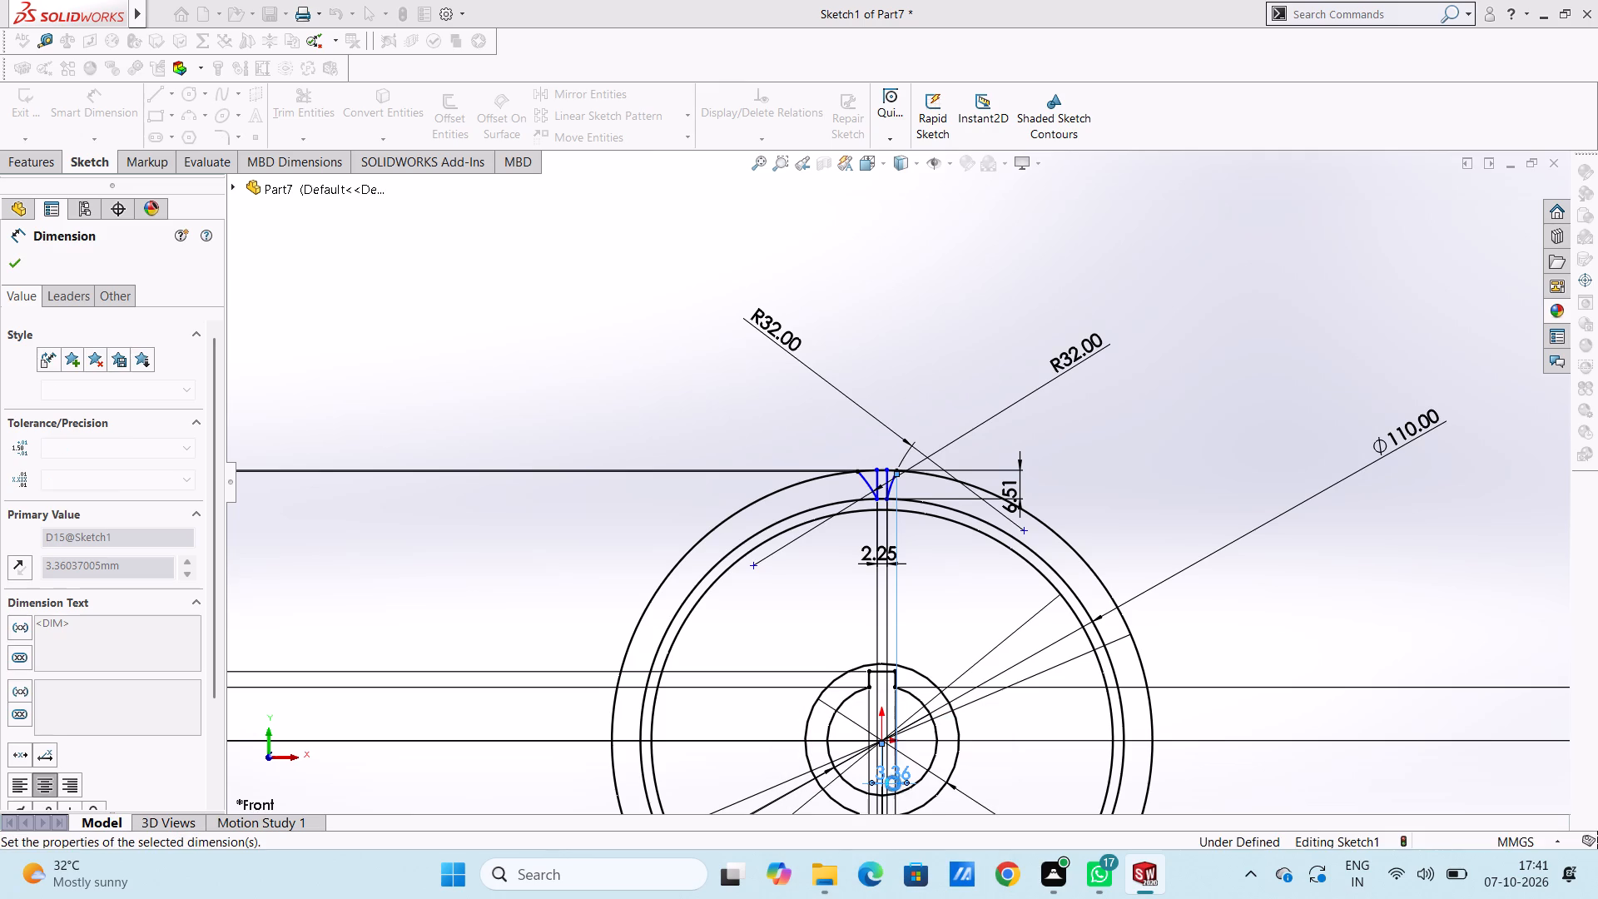
left_click(889, 340)
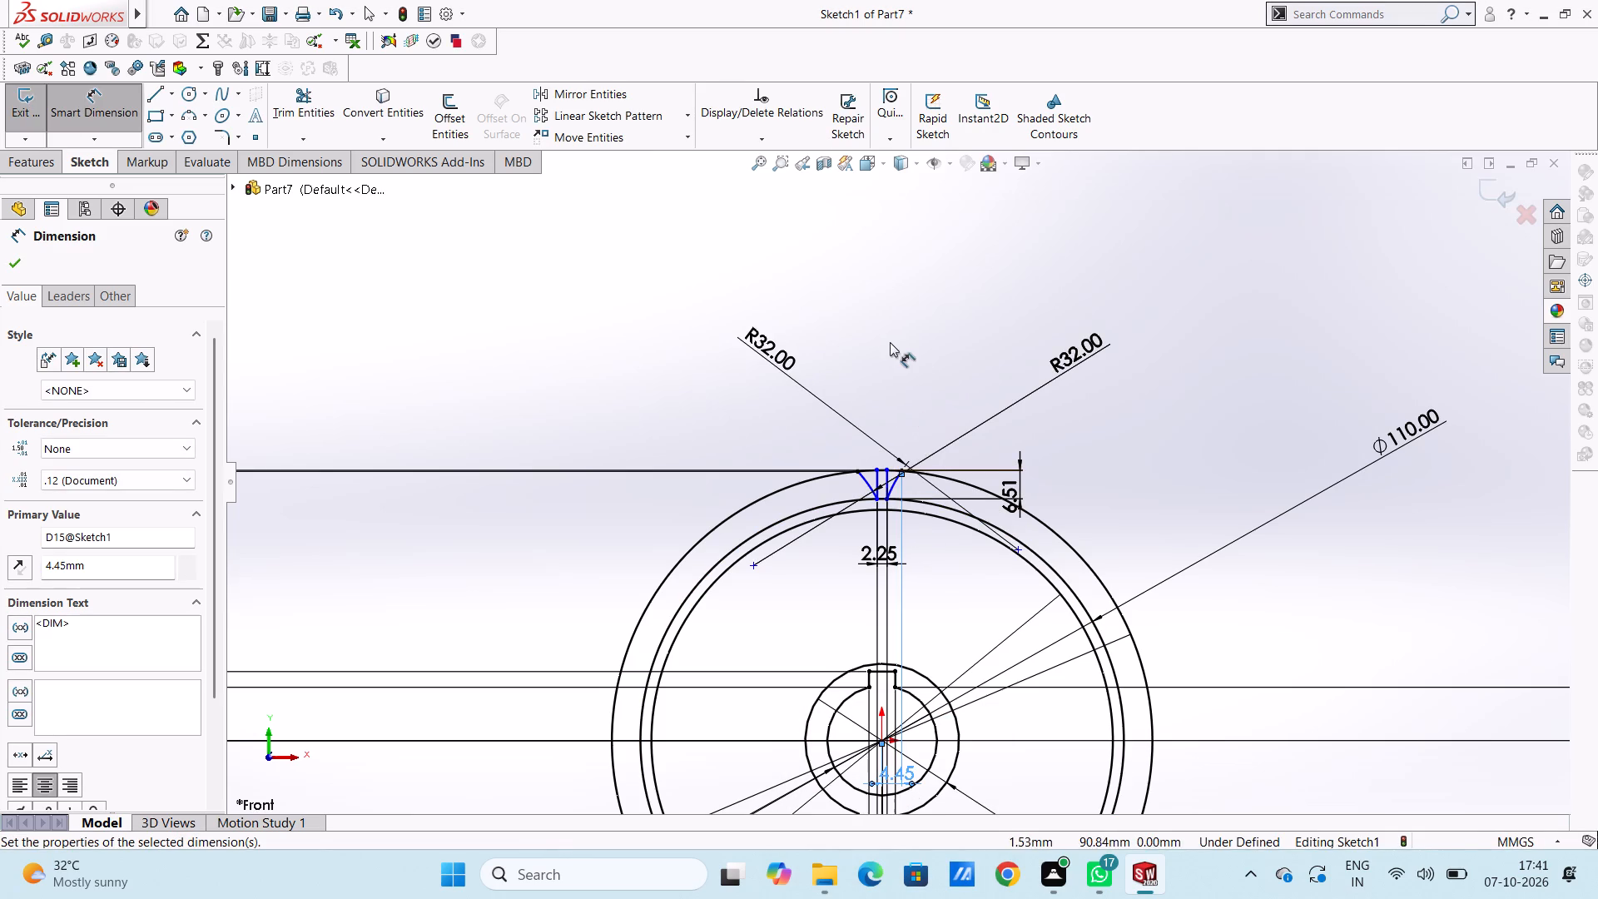
Move the right flank arc's R32.00 dimension label farther up and outward, away from the tooth profile.
left_click_drag(764, 350, 578, 212)
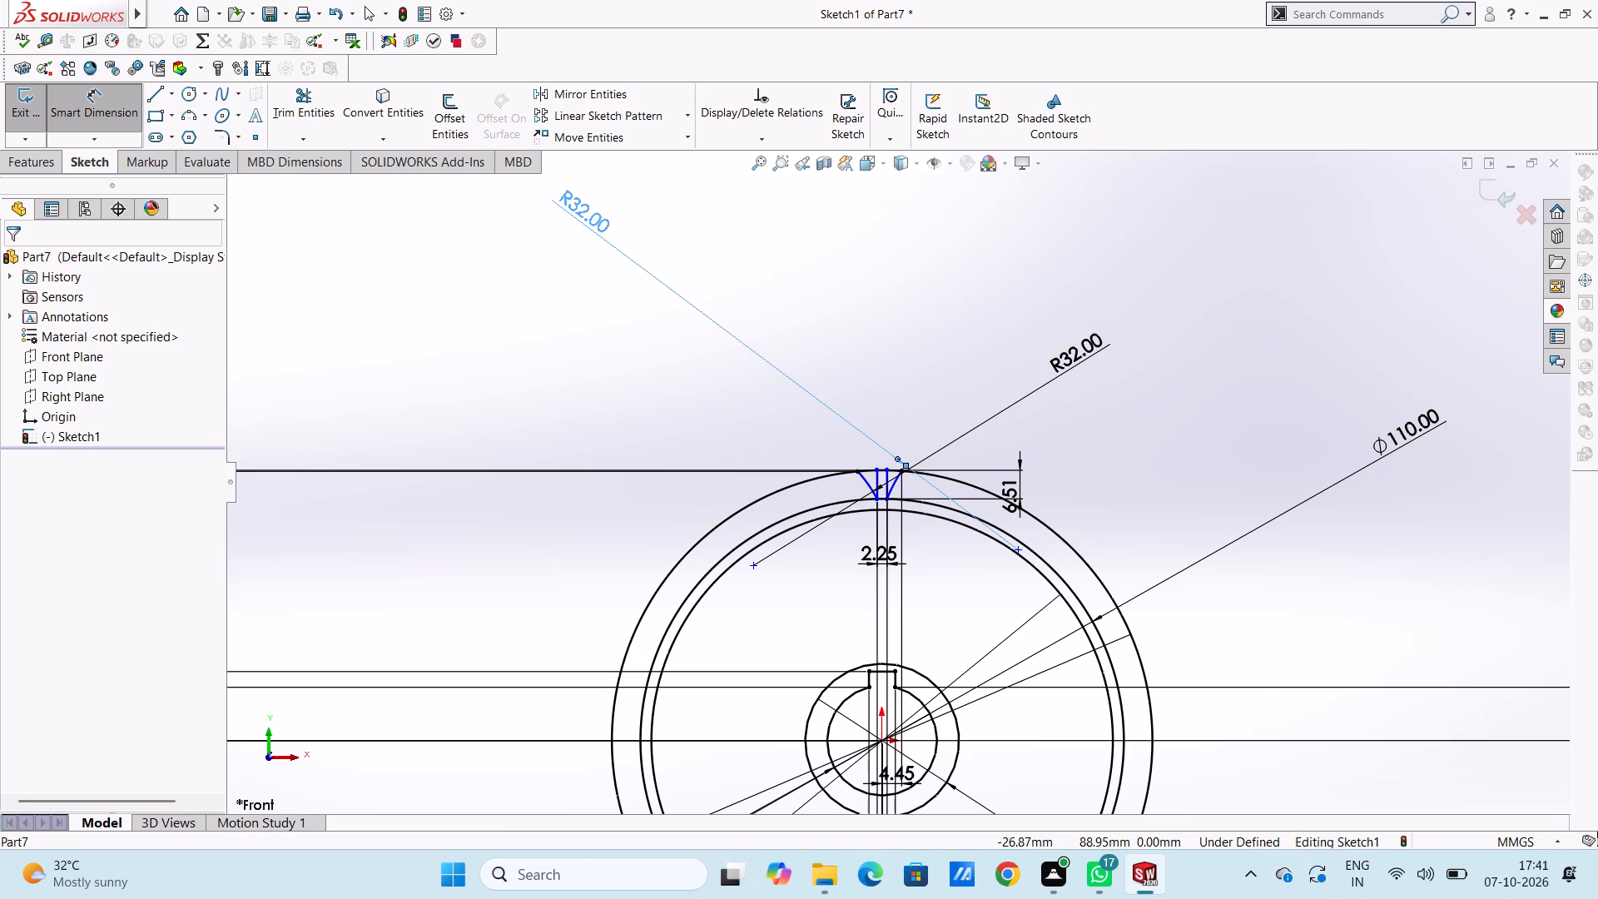
left_click(723, 392)
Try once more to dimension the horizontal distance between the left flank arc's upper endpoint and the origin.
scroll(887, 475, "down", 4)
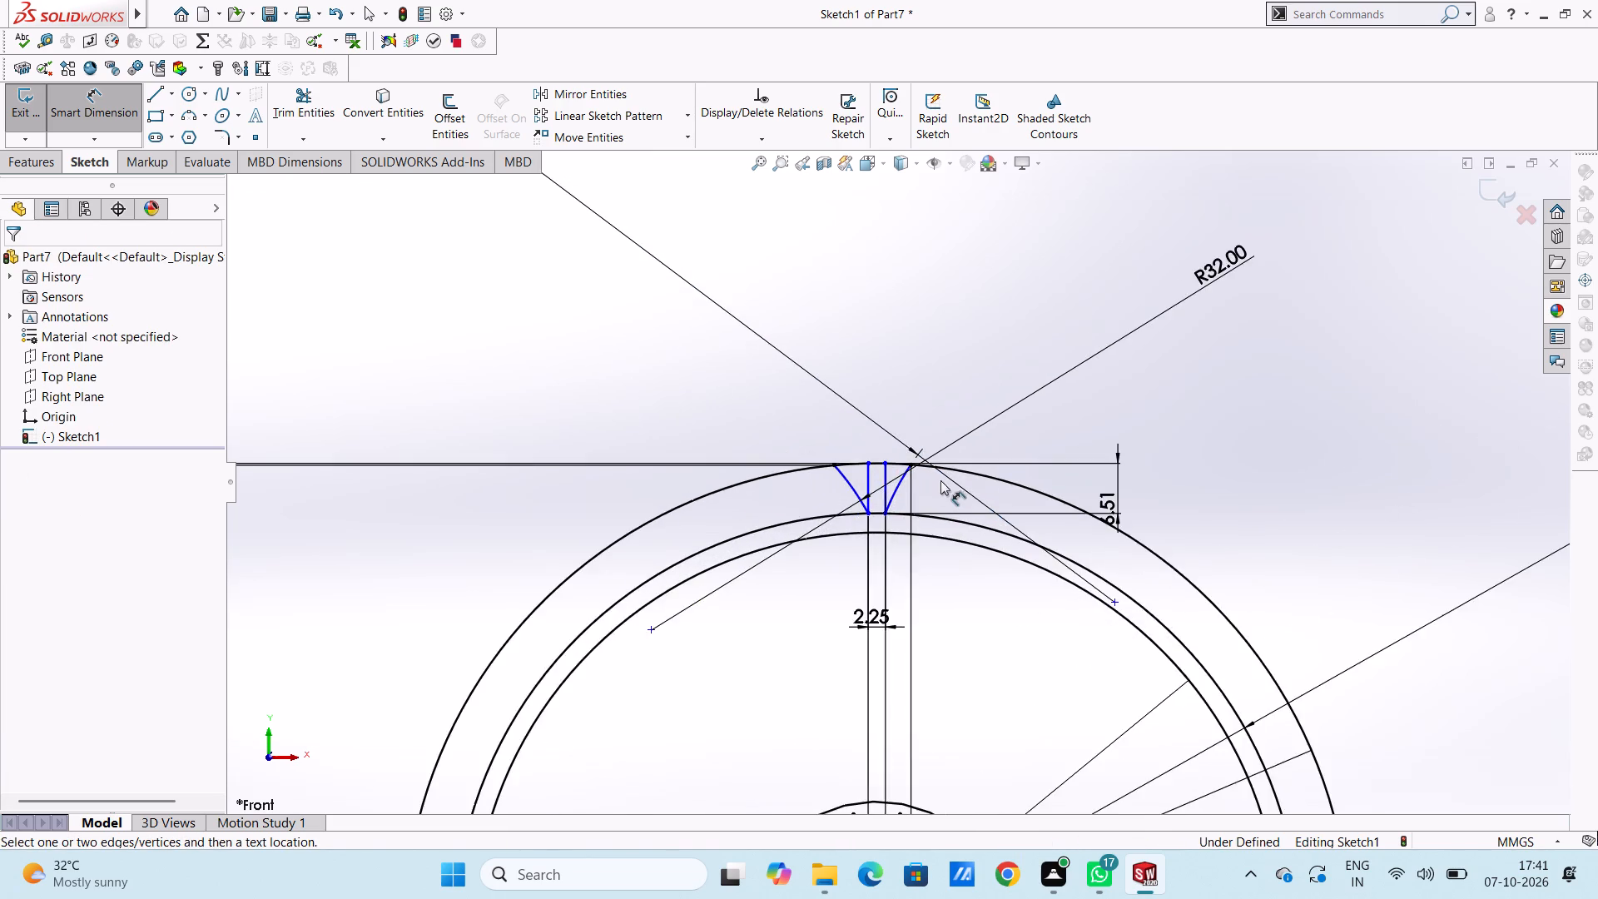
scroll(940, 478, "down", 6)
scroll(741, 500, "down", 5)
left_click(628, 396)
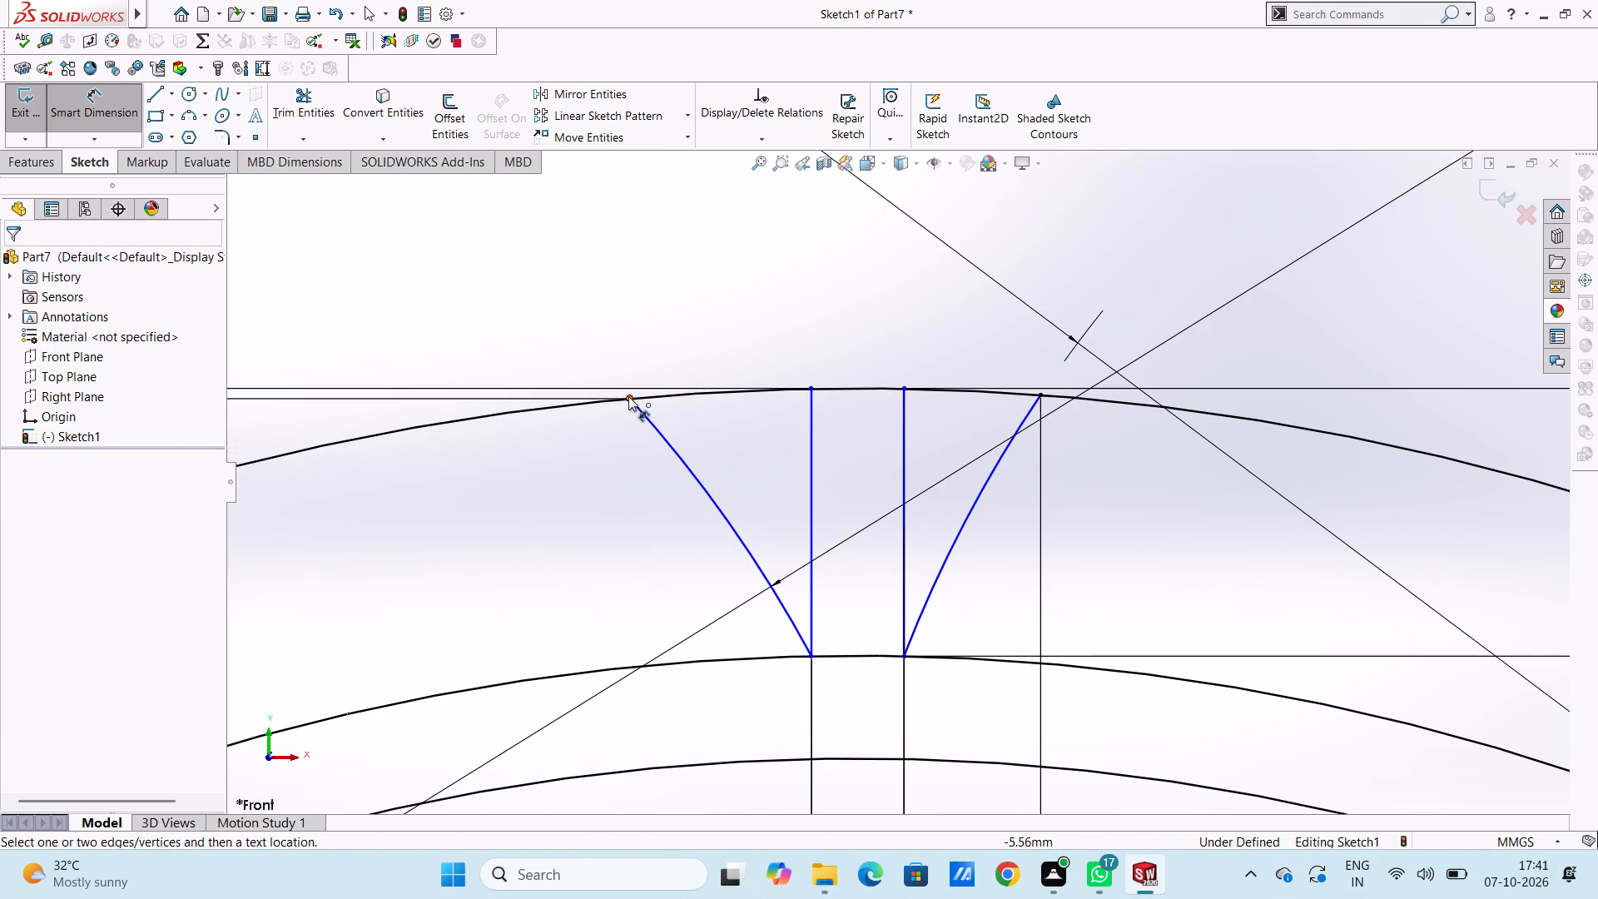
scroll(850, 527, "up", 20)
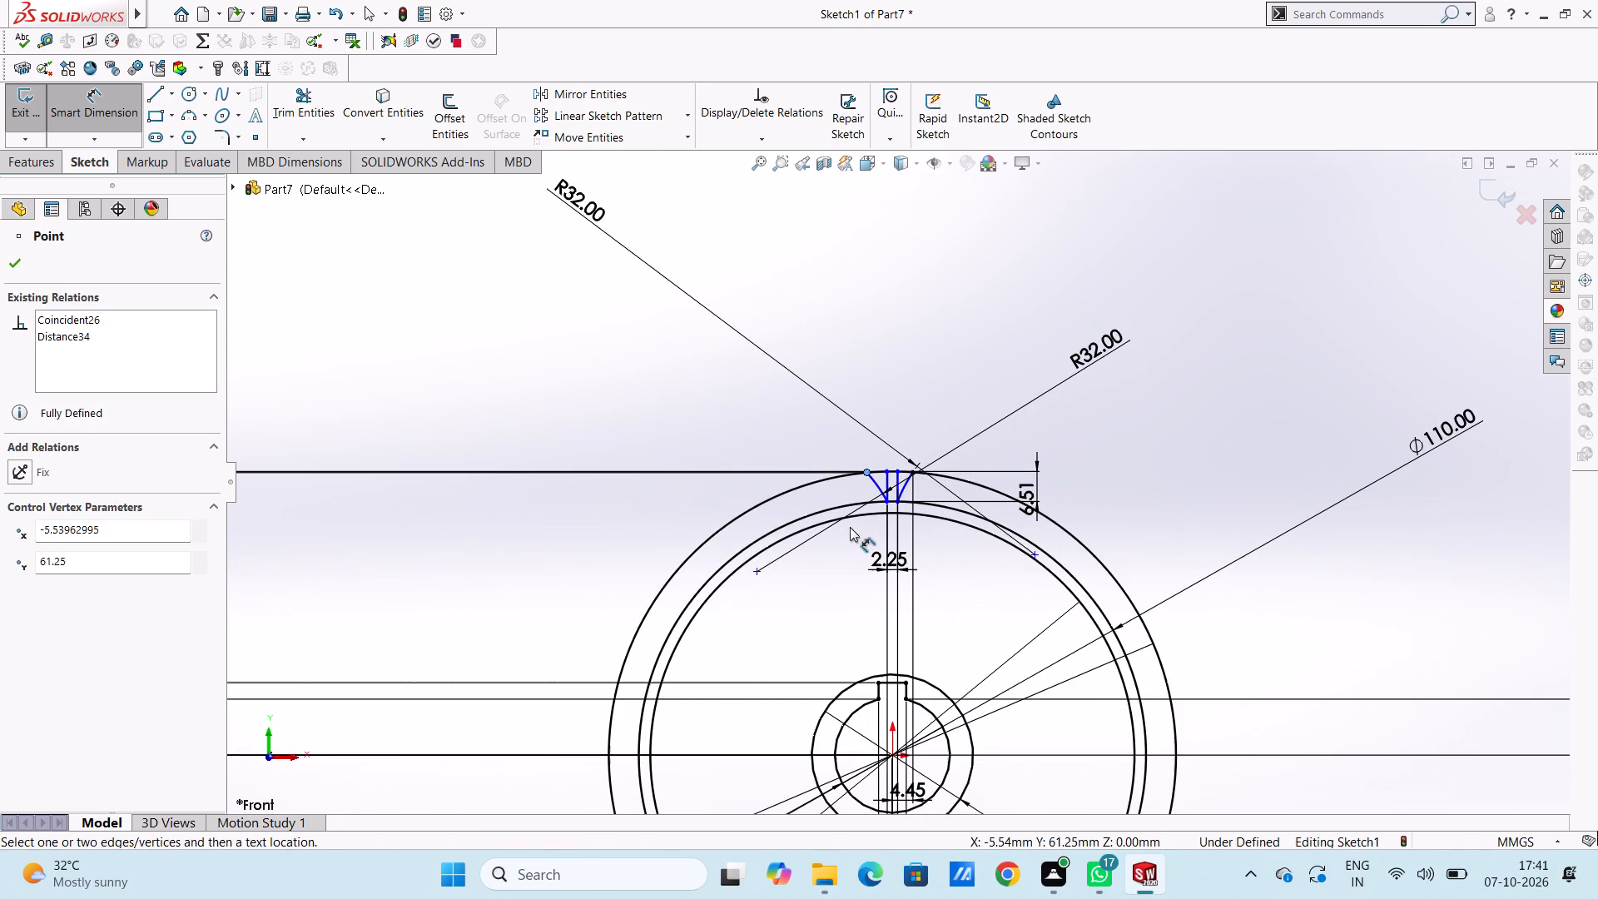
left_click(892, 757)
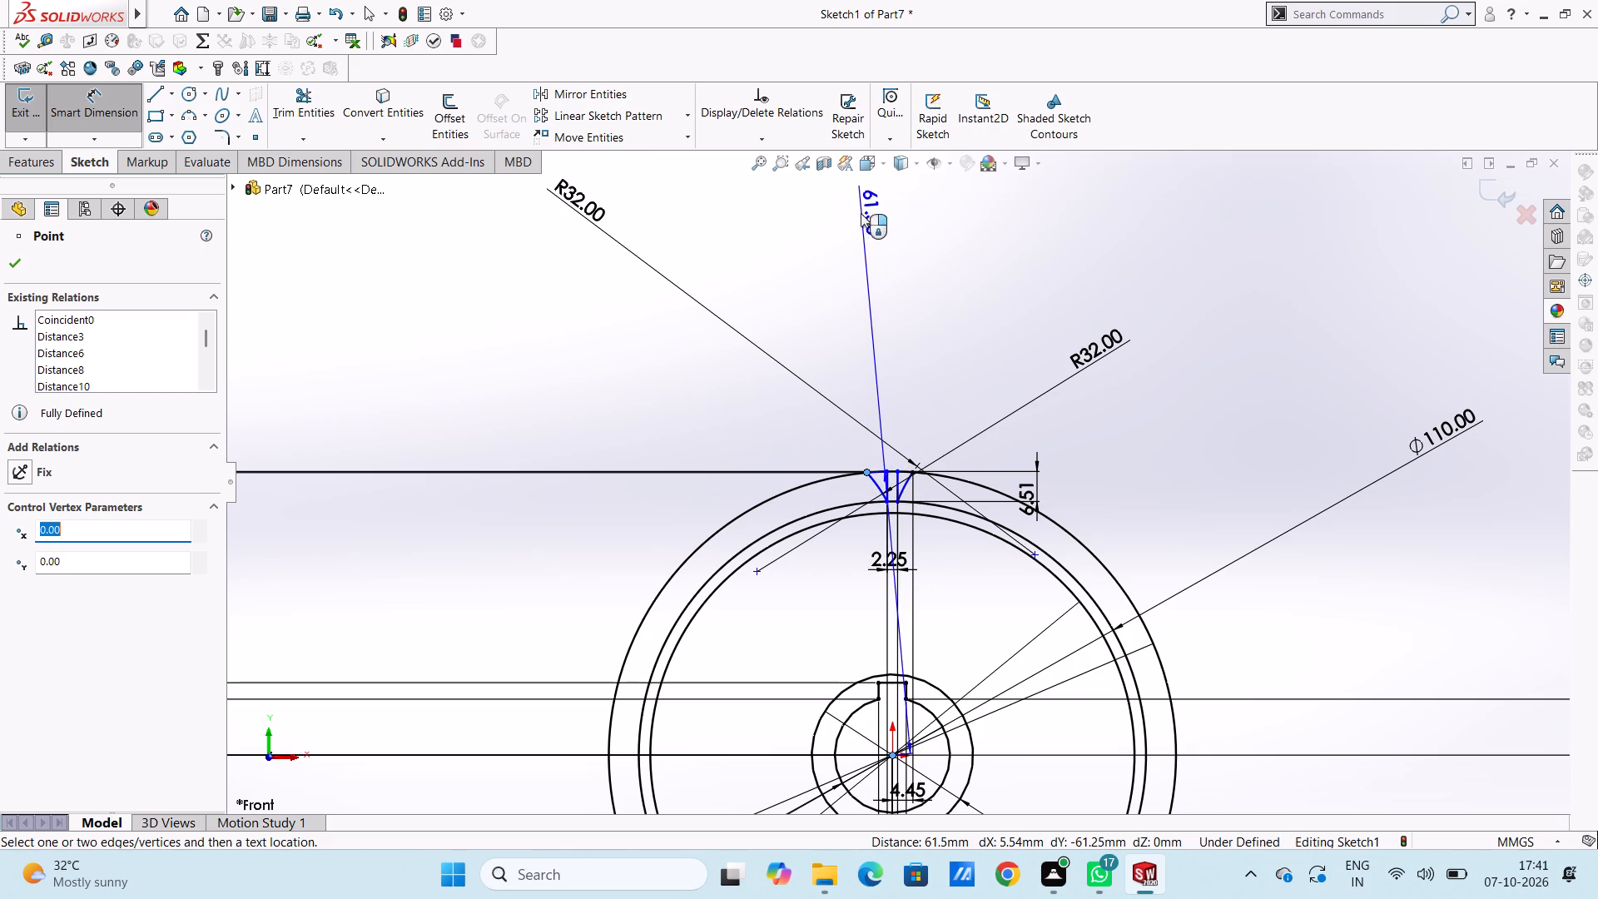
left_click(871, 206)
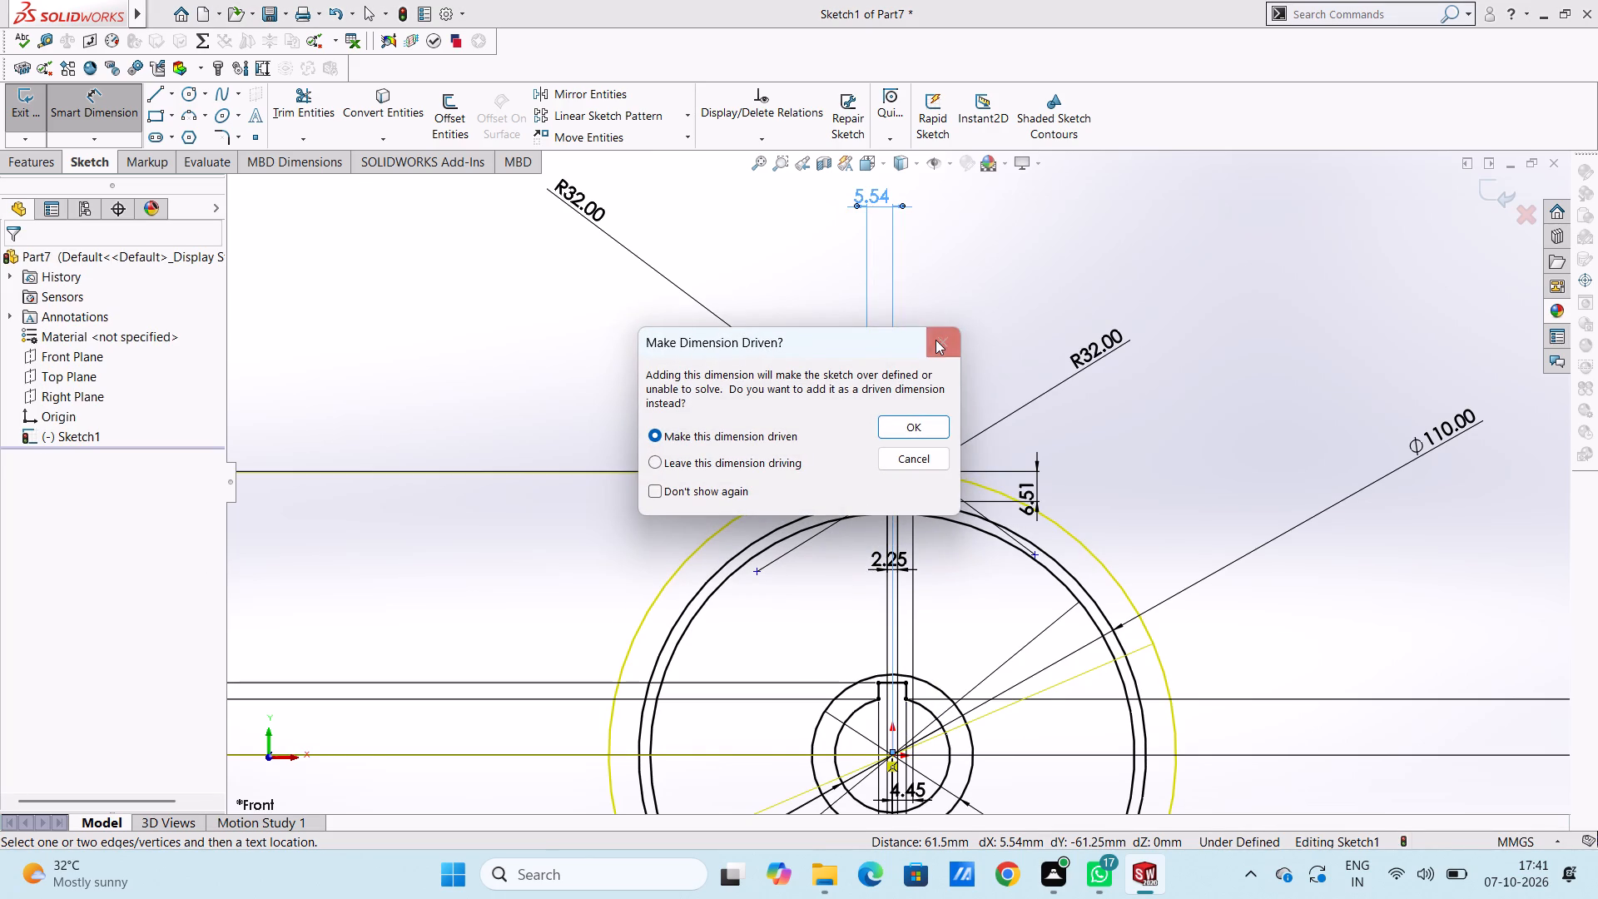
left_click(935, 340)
Delete the left flank arc of the tooth, including its associated radius dimension.
scroll(901, 454, "down", 5)
scroll(893, 527, "down", 5)
scroll(815, 454, "down", 2)
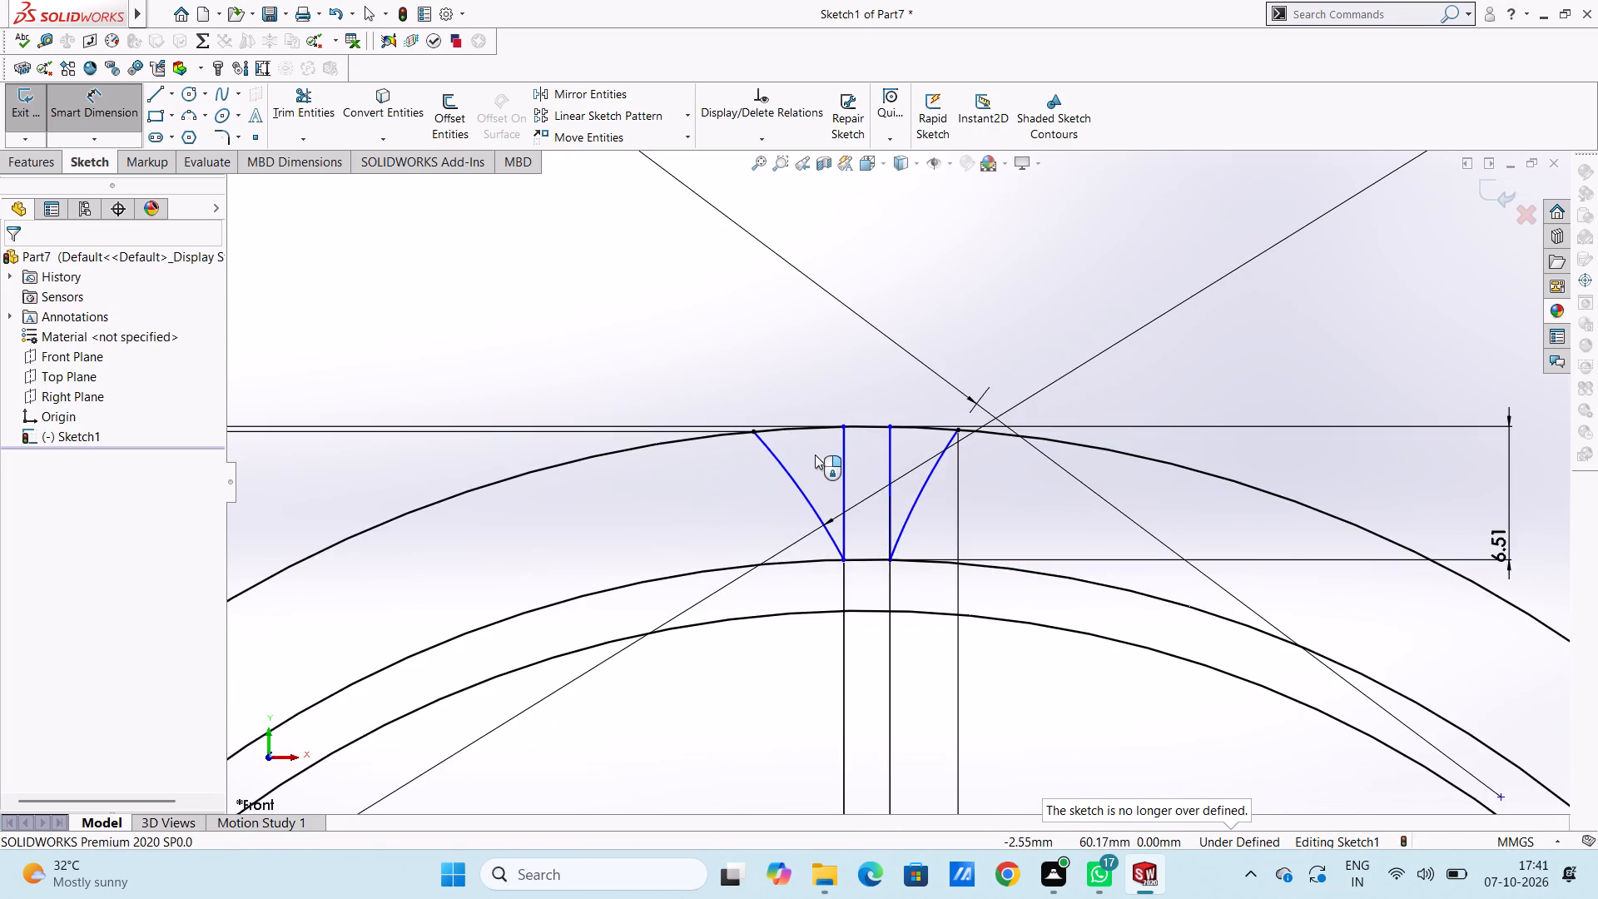
scroll(815, 454, "down", 2)
left_click(778, 499)
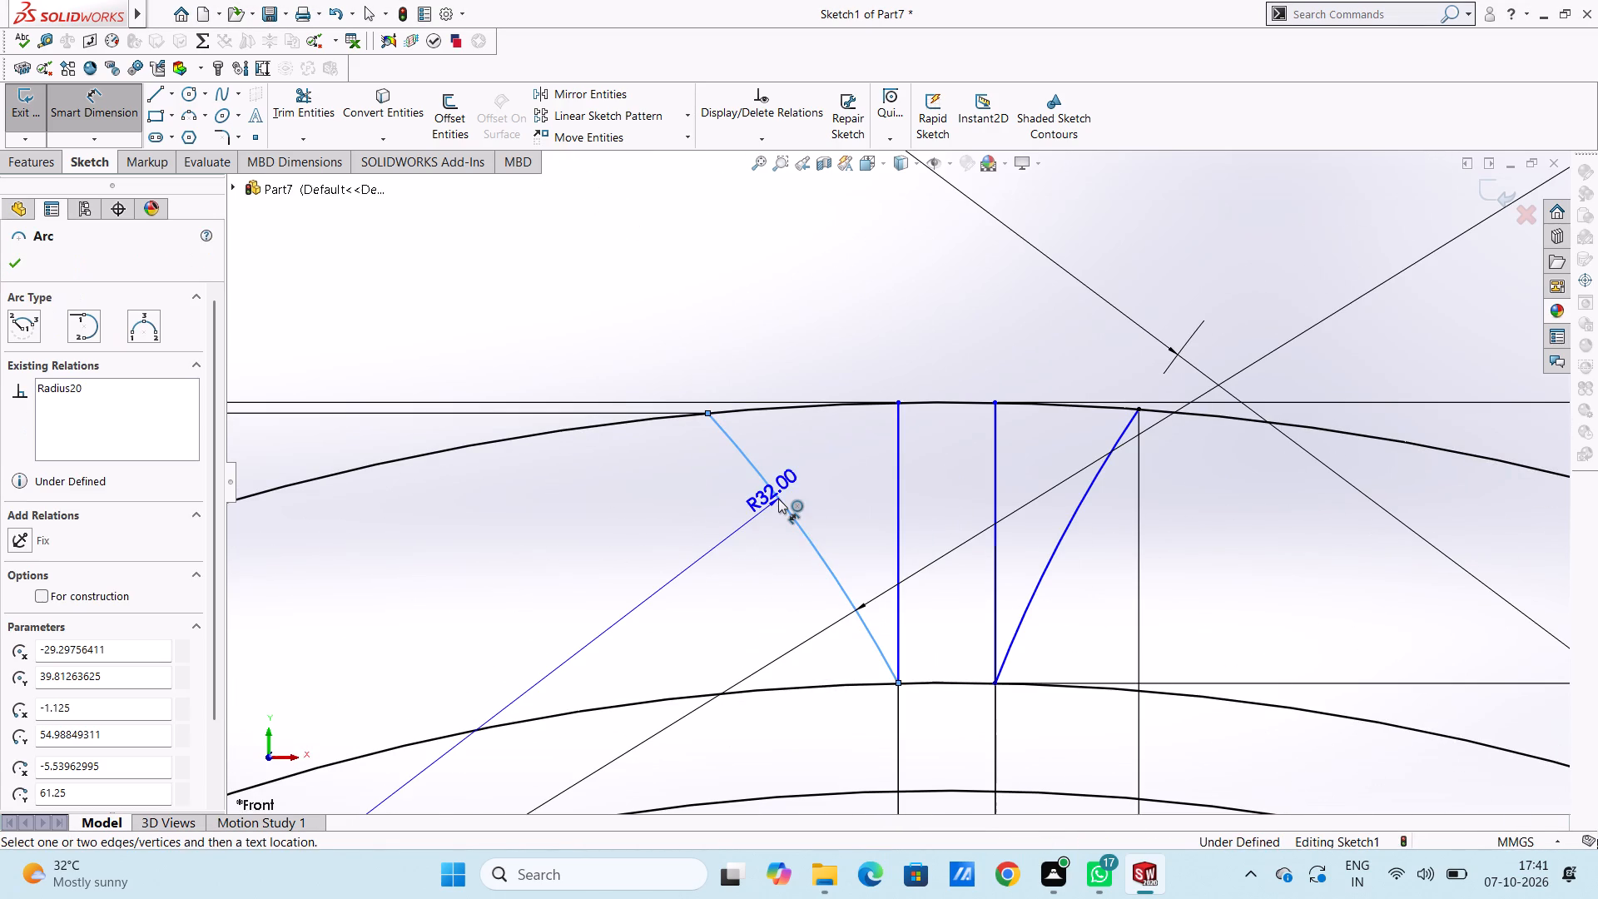
key("Delete")
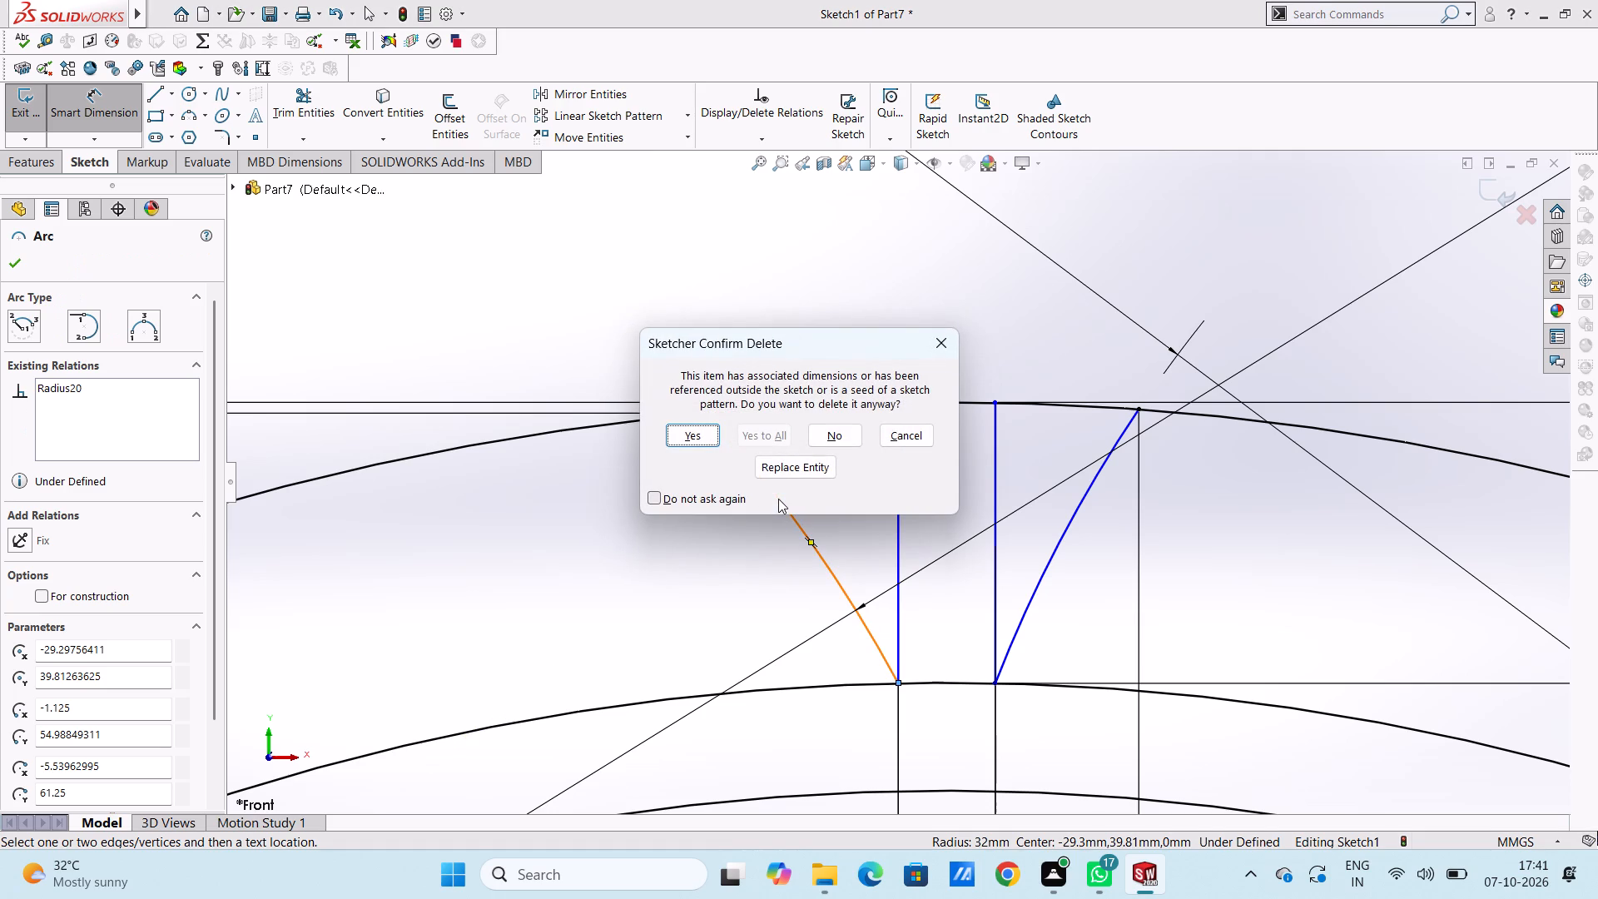
left_click(676, 425)
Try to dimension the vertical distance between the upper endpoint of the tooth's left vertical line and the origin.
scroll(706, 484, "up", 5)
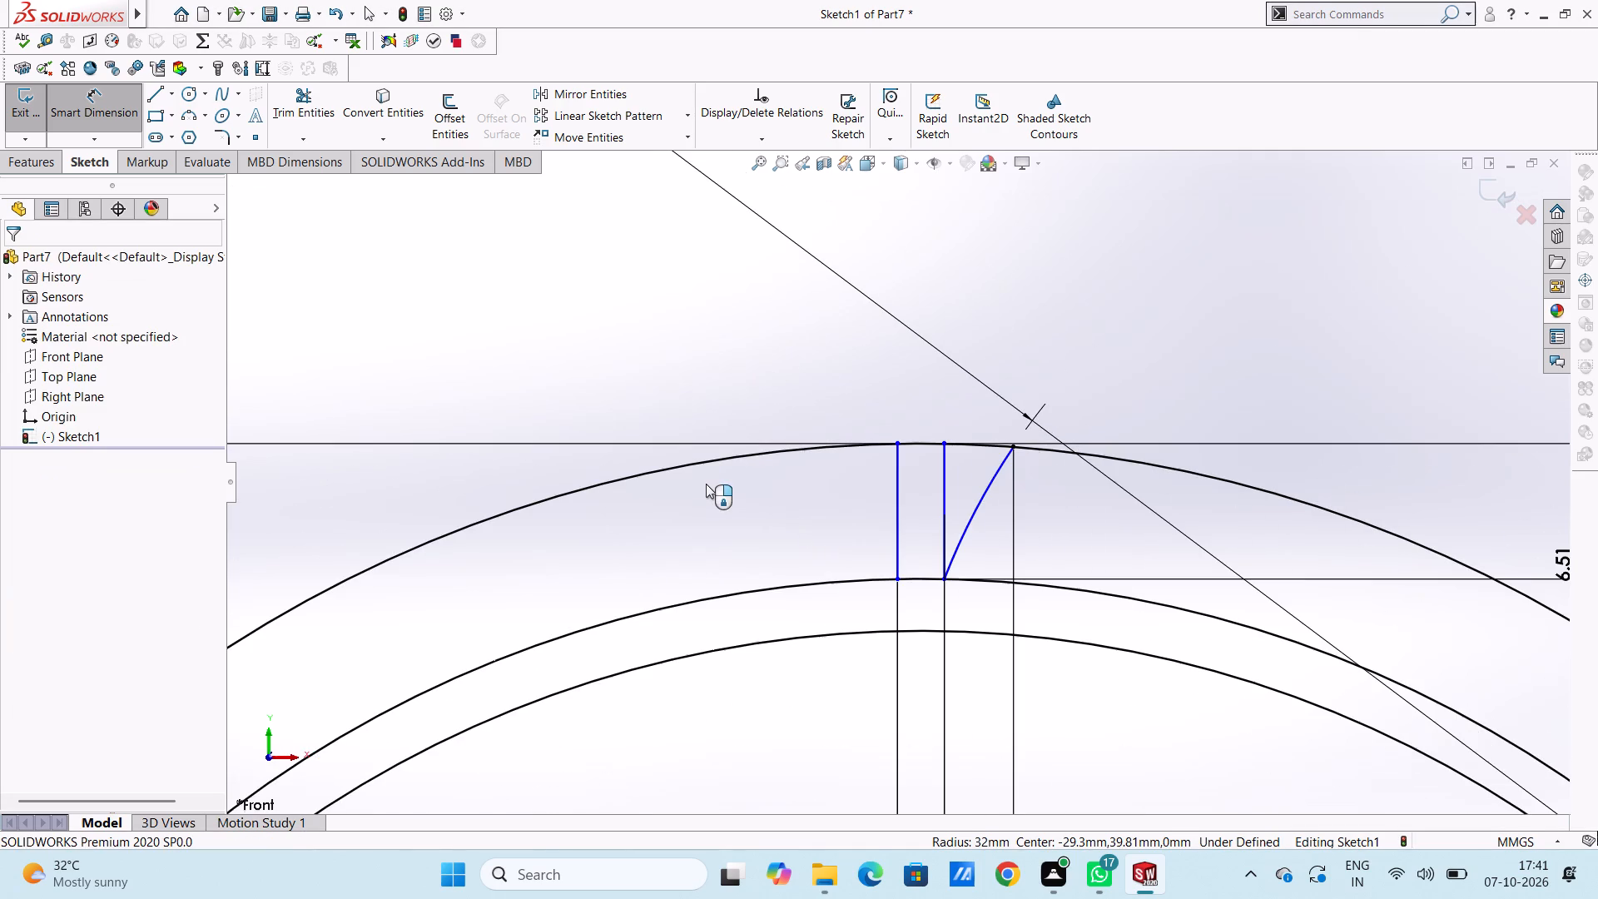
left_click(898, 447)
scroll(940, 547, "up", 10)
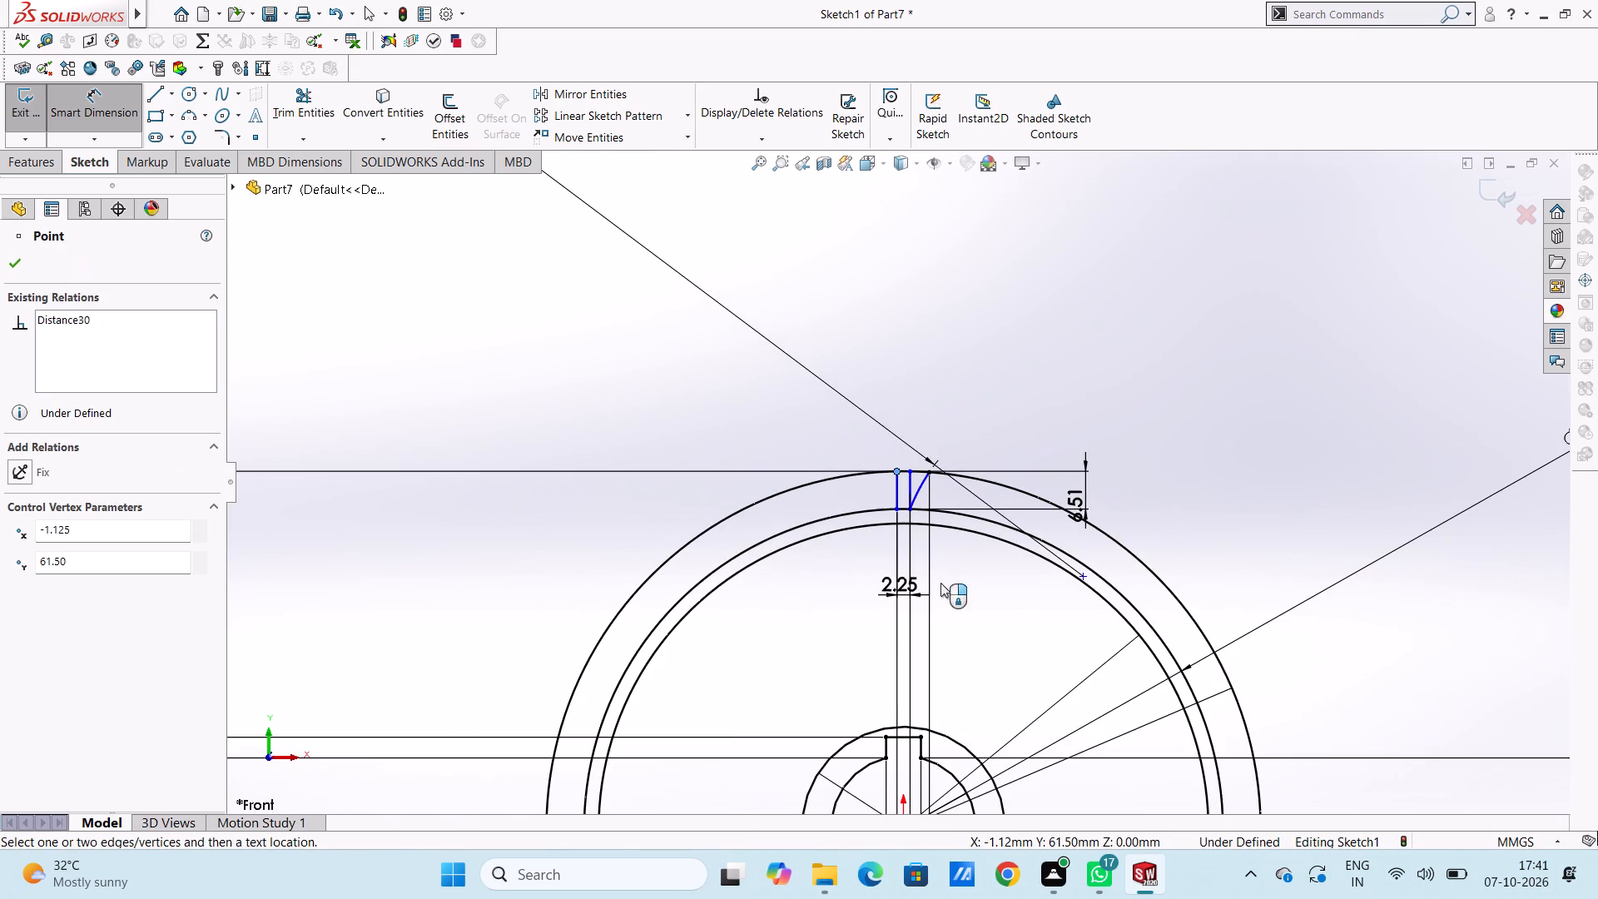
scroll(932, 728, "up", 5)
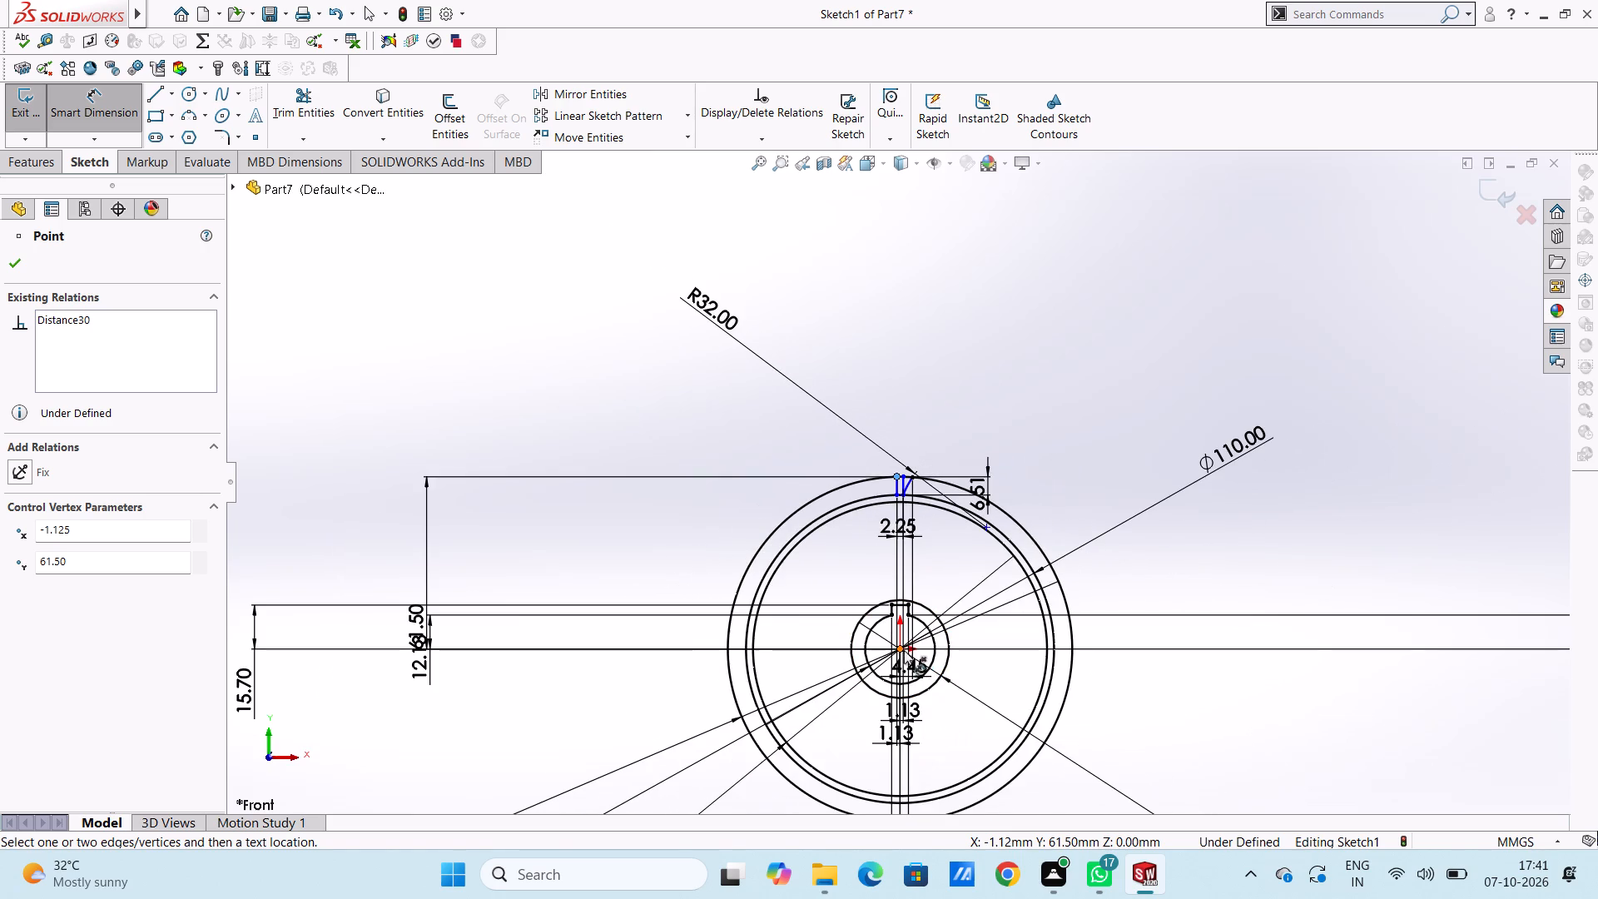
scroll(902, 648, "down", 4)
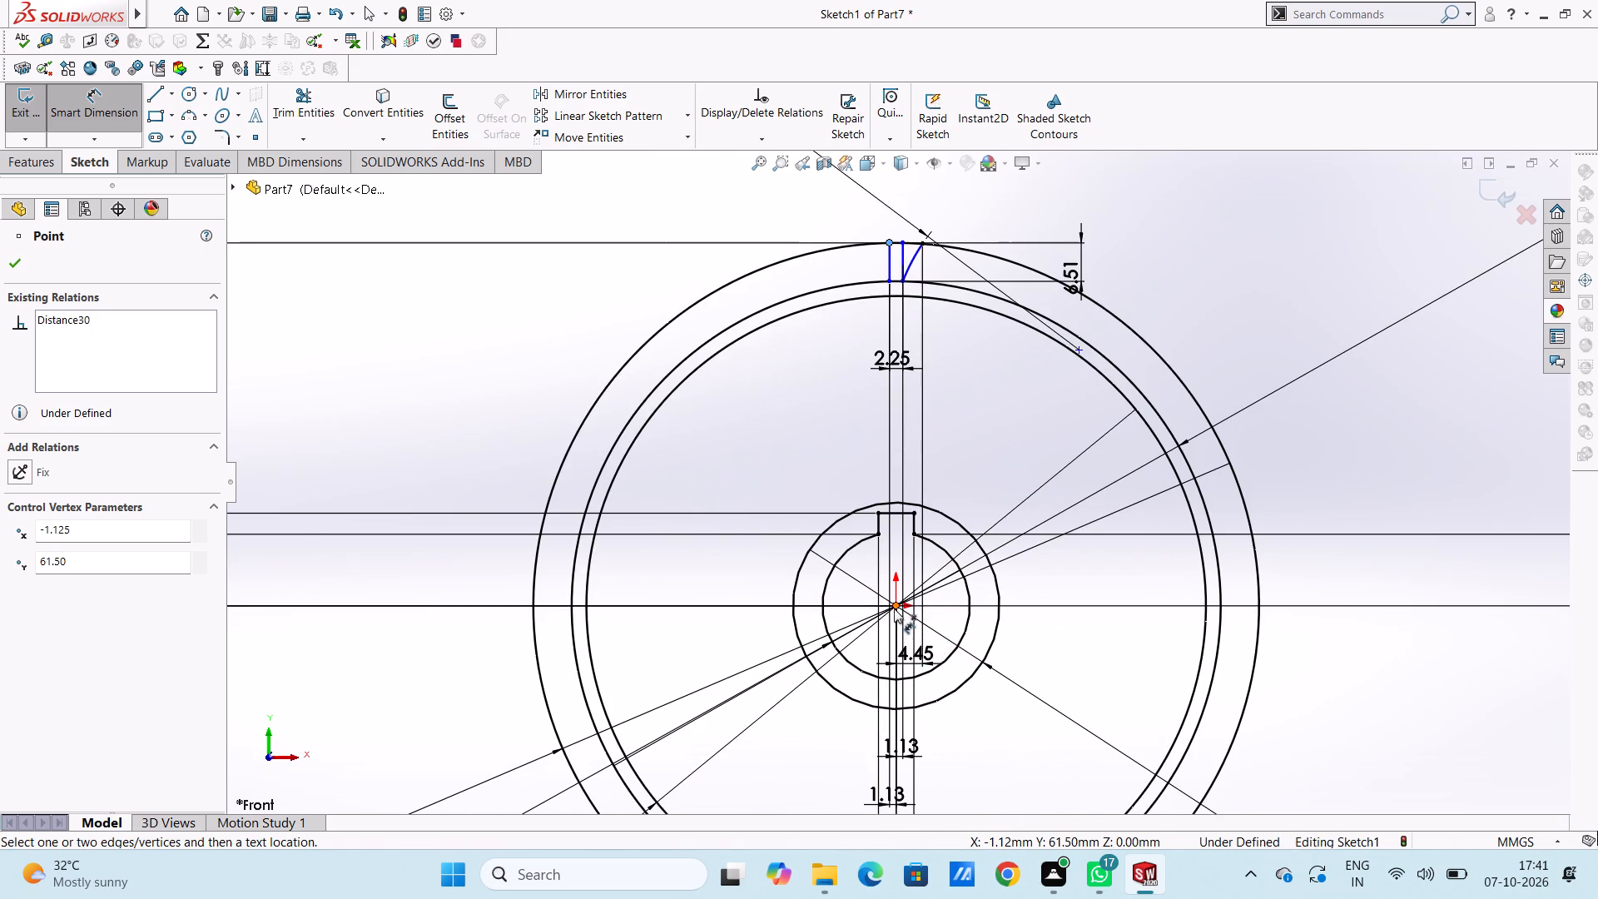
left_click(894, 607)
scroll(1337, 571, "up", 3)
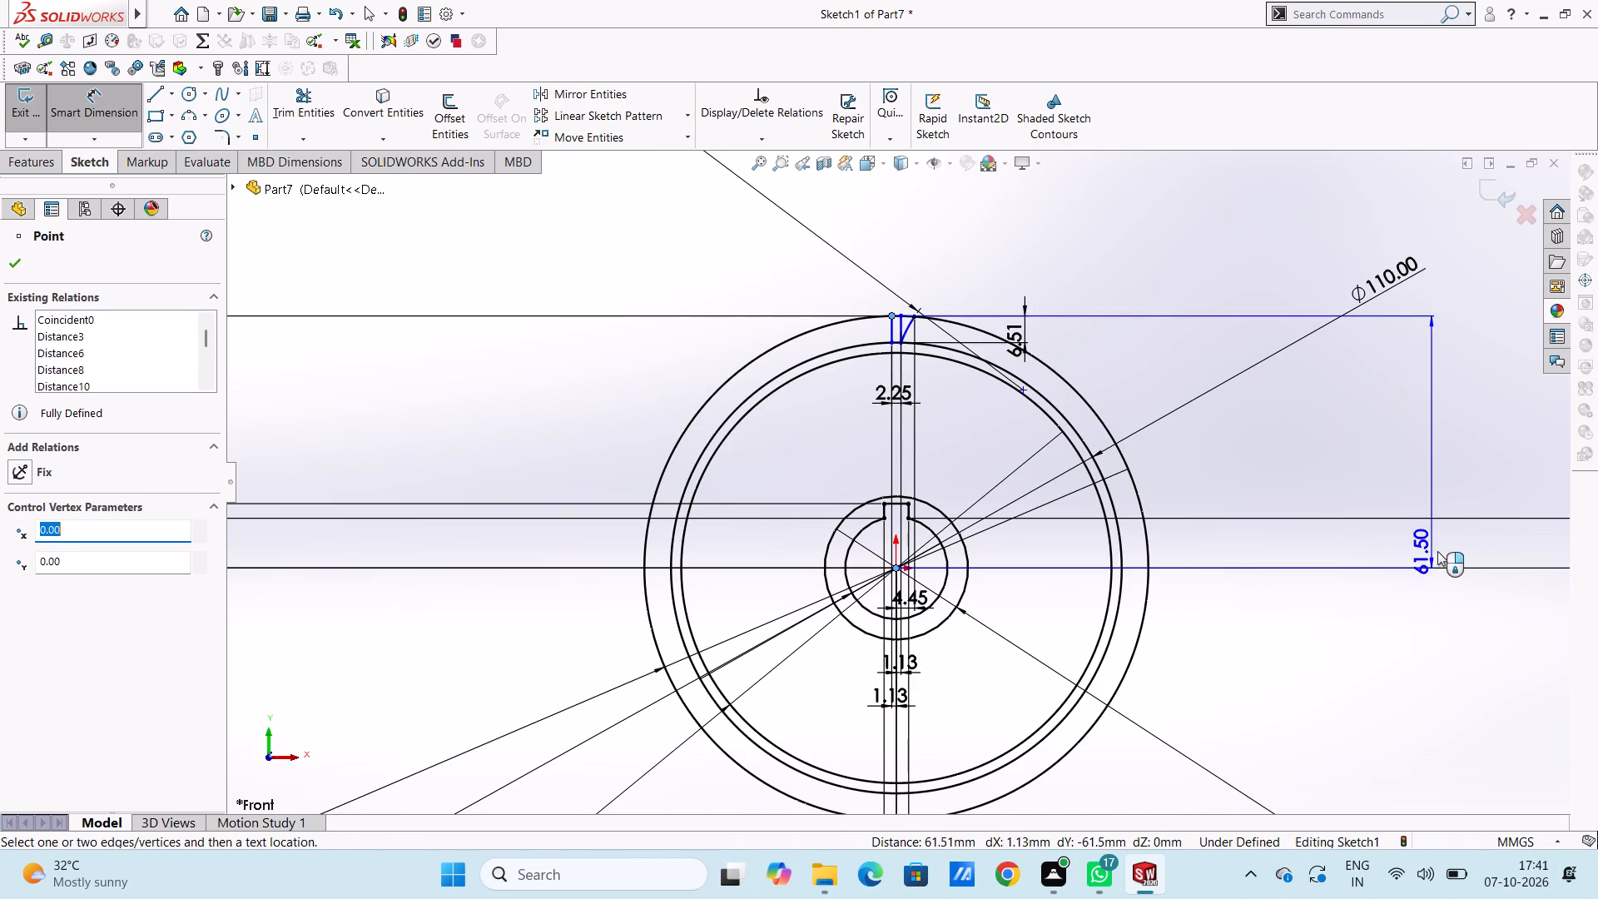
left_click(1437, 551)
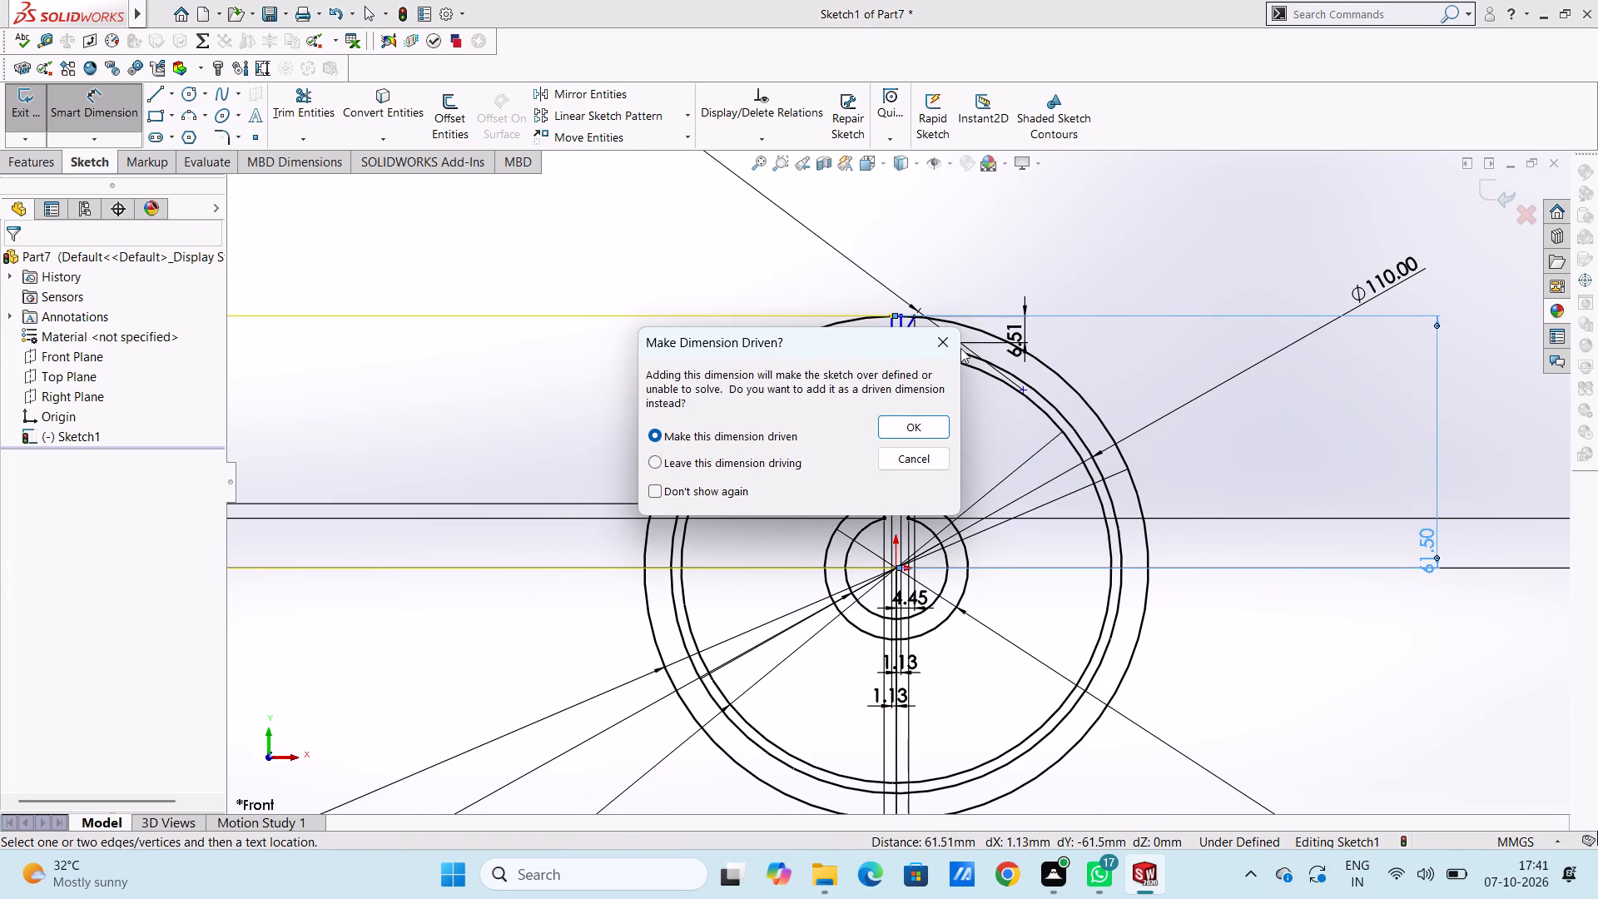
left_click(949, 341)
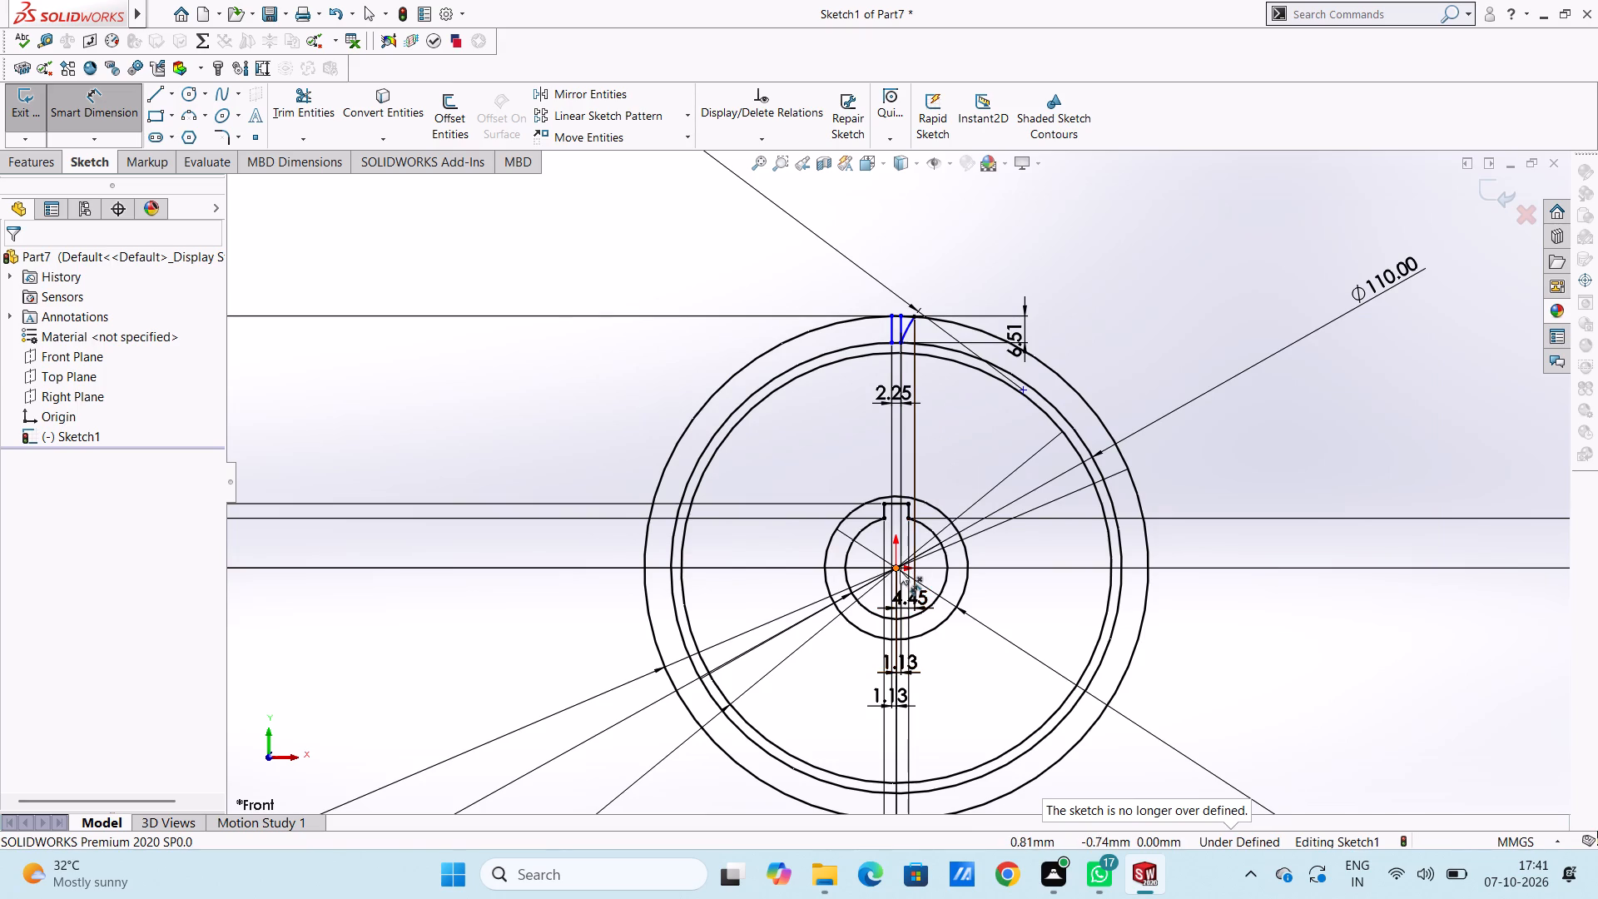
Dimension the aligned distance between the origin and the upper endpoint of the tooth's left vertical line.
left_click(900, 570)
scroll(901, 330, "down", 5)
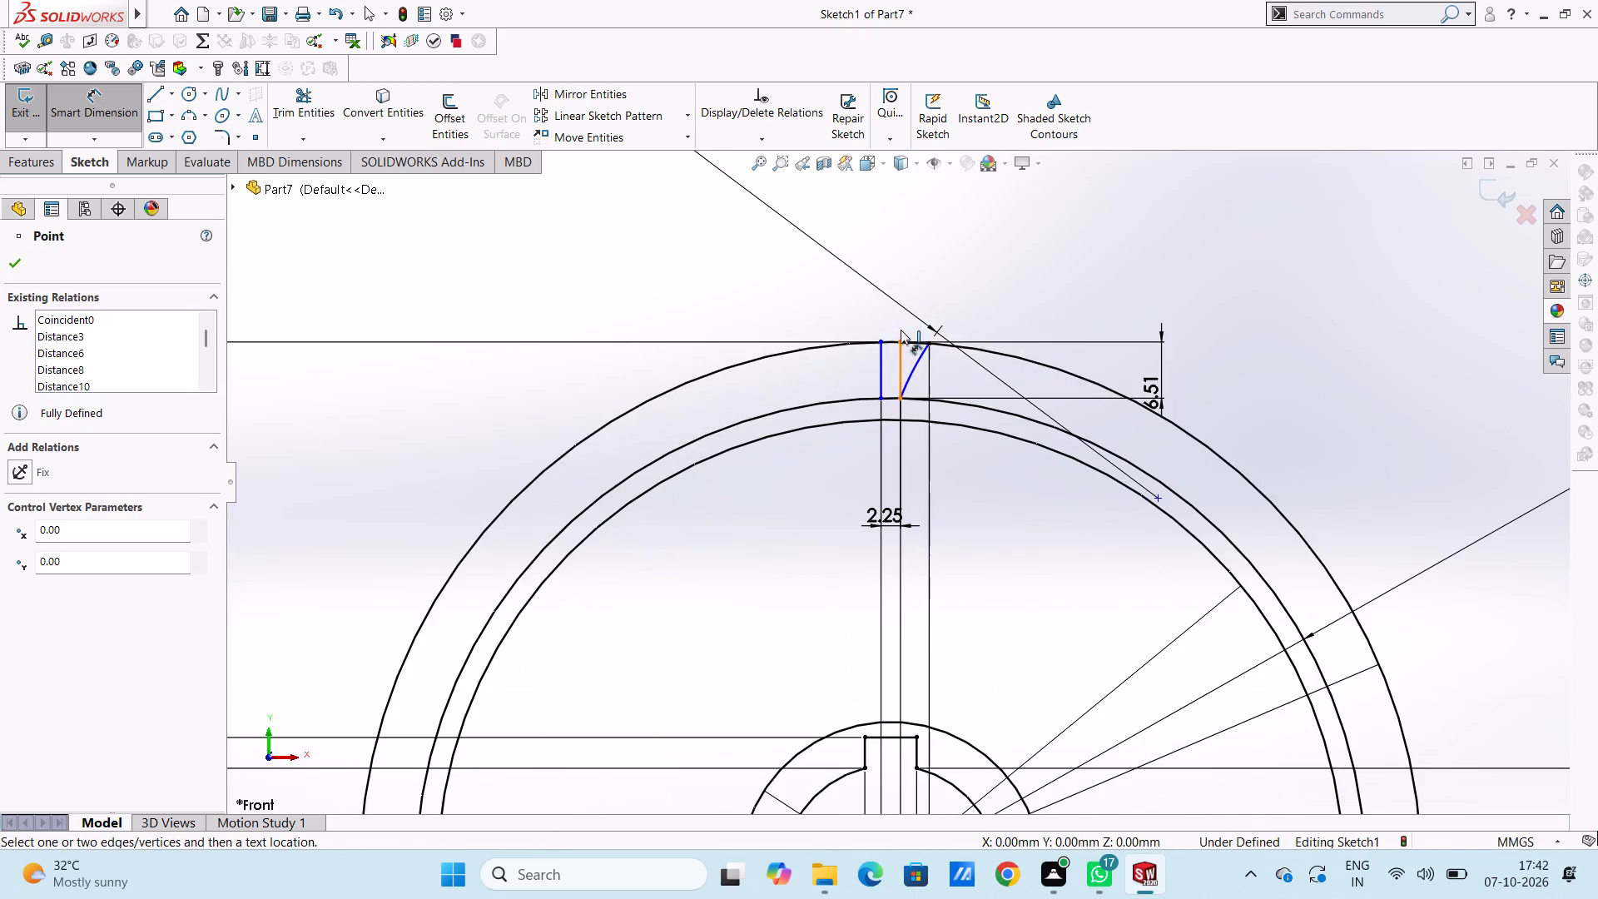
left_click(883, 345)
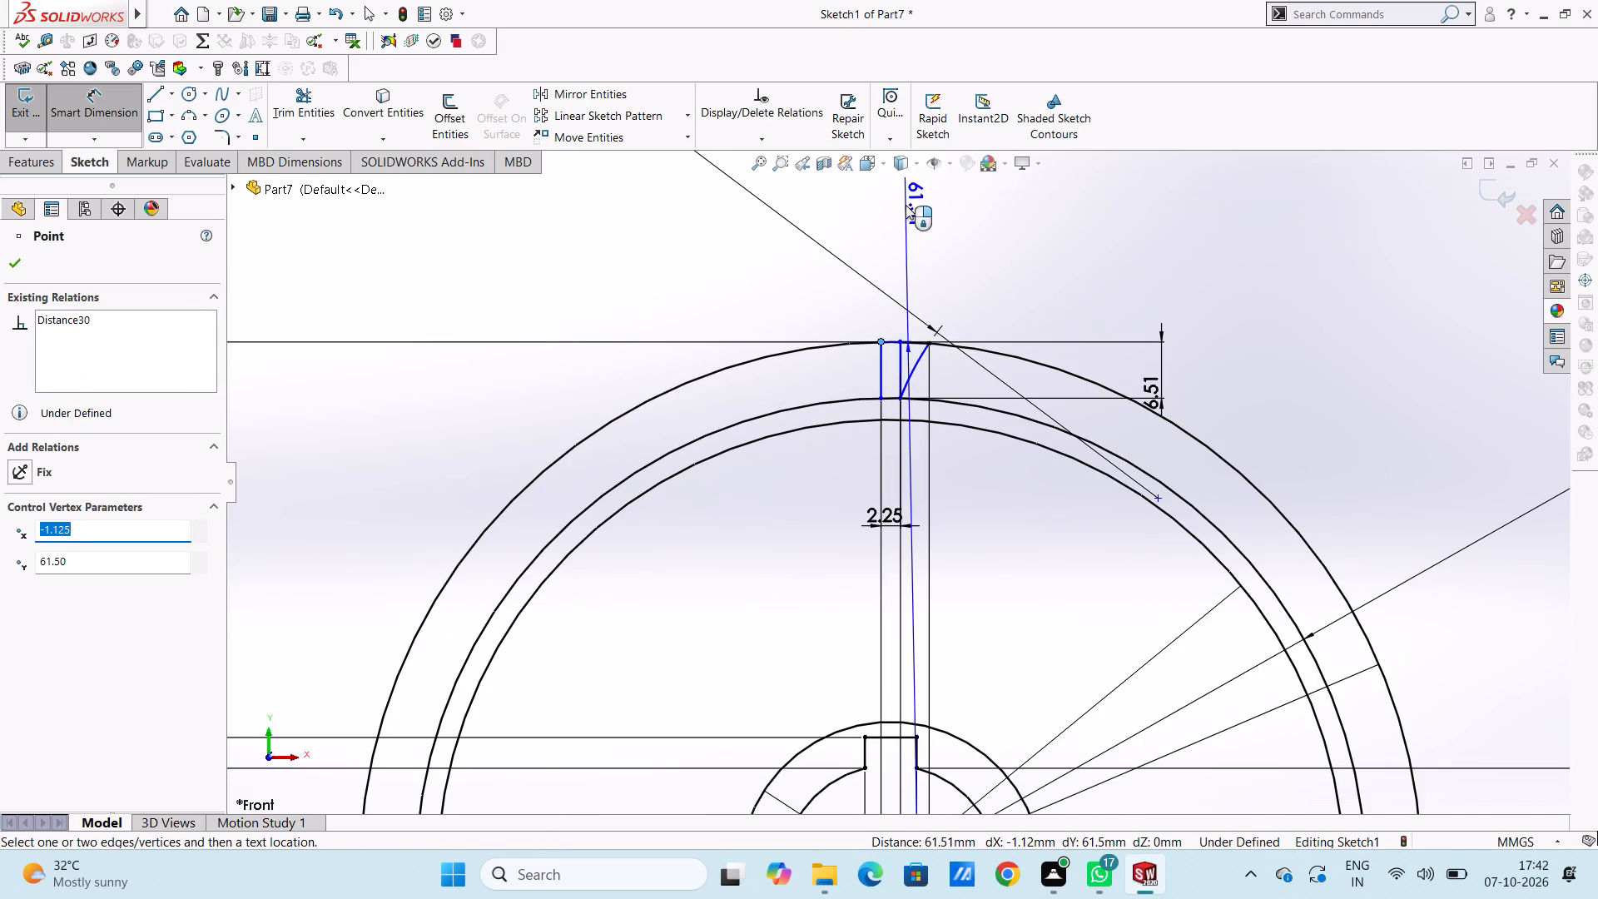
scroll(906, 205, "up", 4)
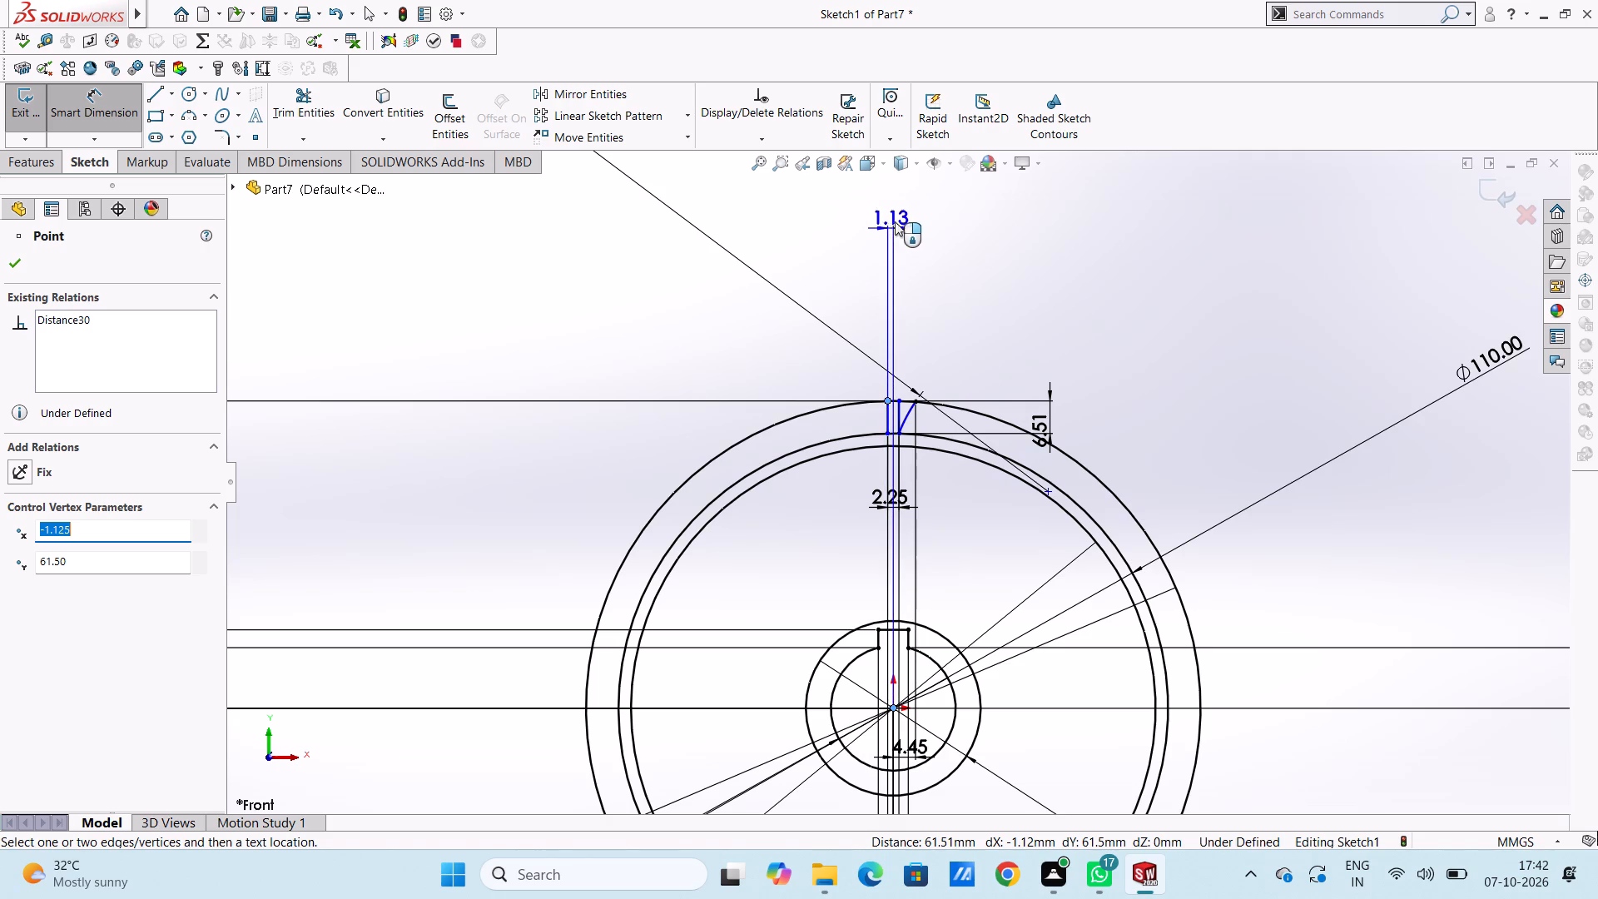
left_click(895, 220)
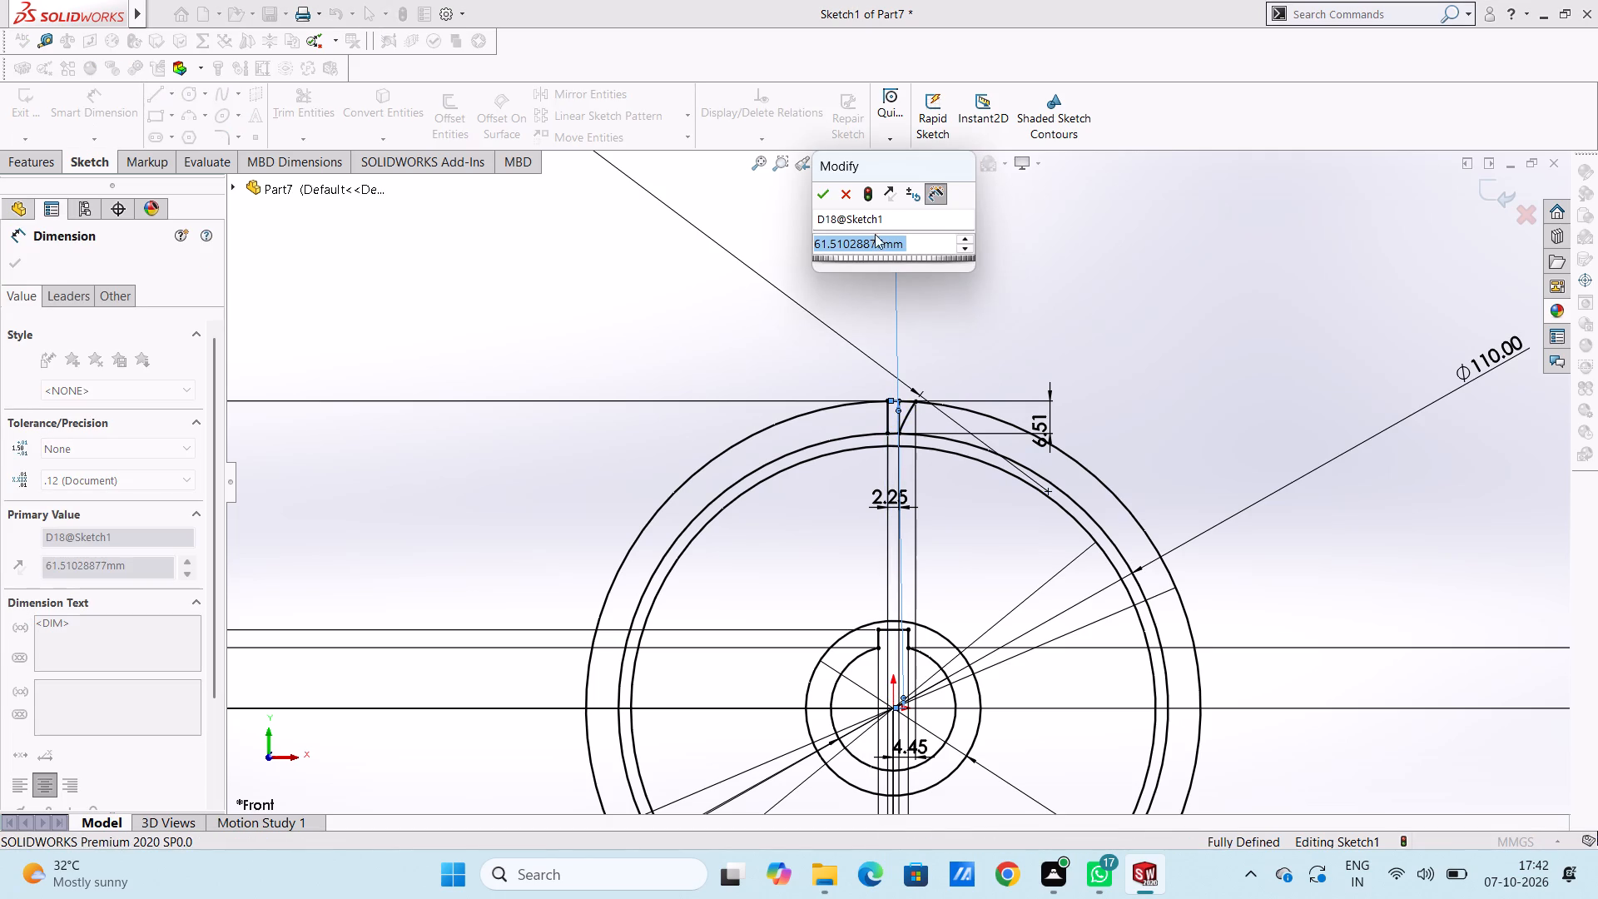
left_click(820, 198)
left_click(809, 219)
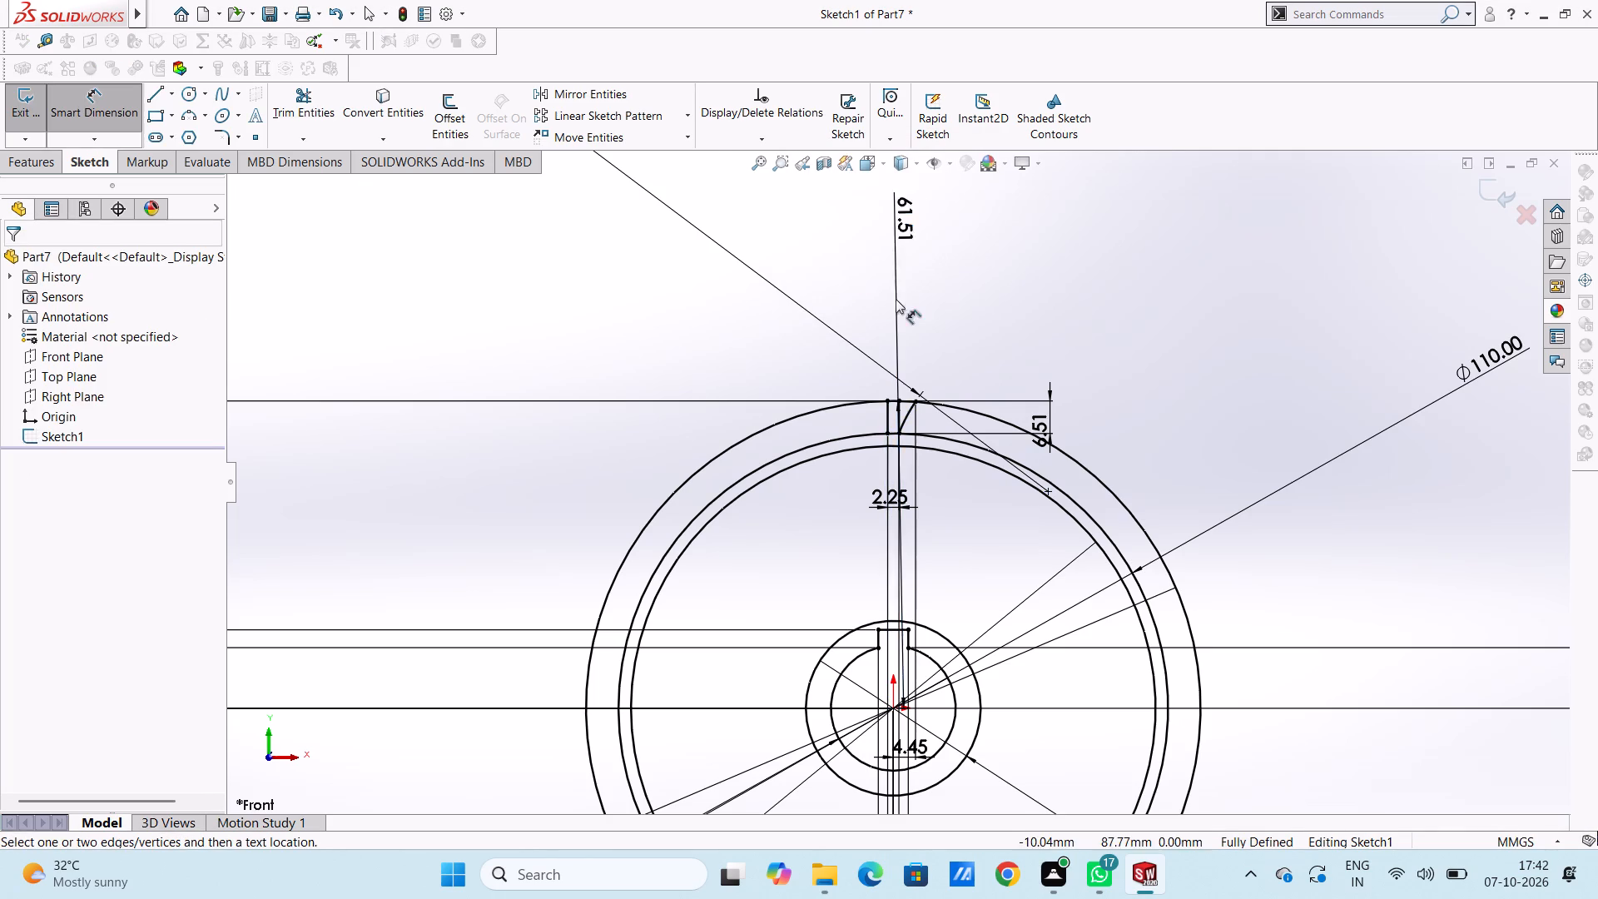
Draw a new left flank as a 32 mm radius three-point arc from the left vertical line's lower endpoint to the outer circle.
scroll(908, 329, "down", 5)
scroll(861, 588, "down", 5)
scroll(920, 406, "down", 6)
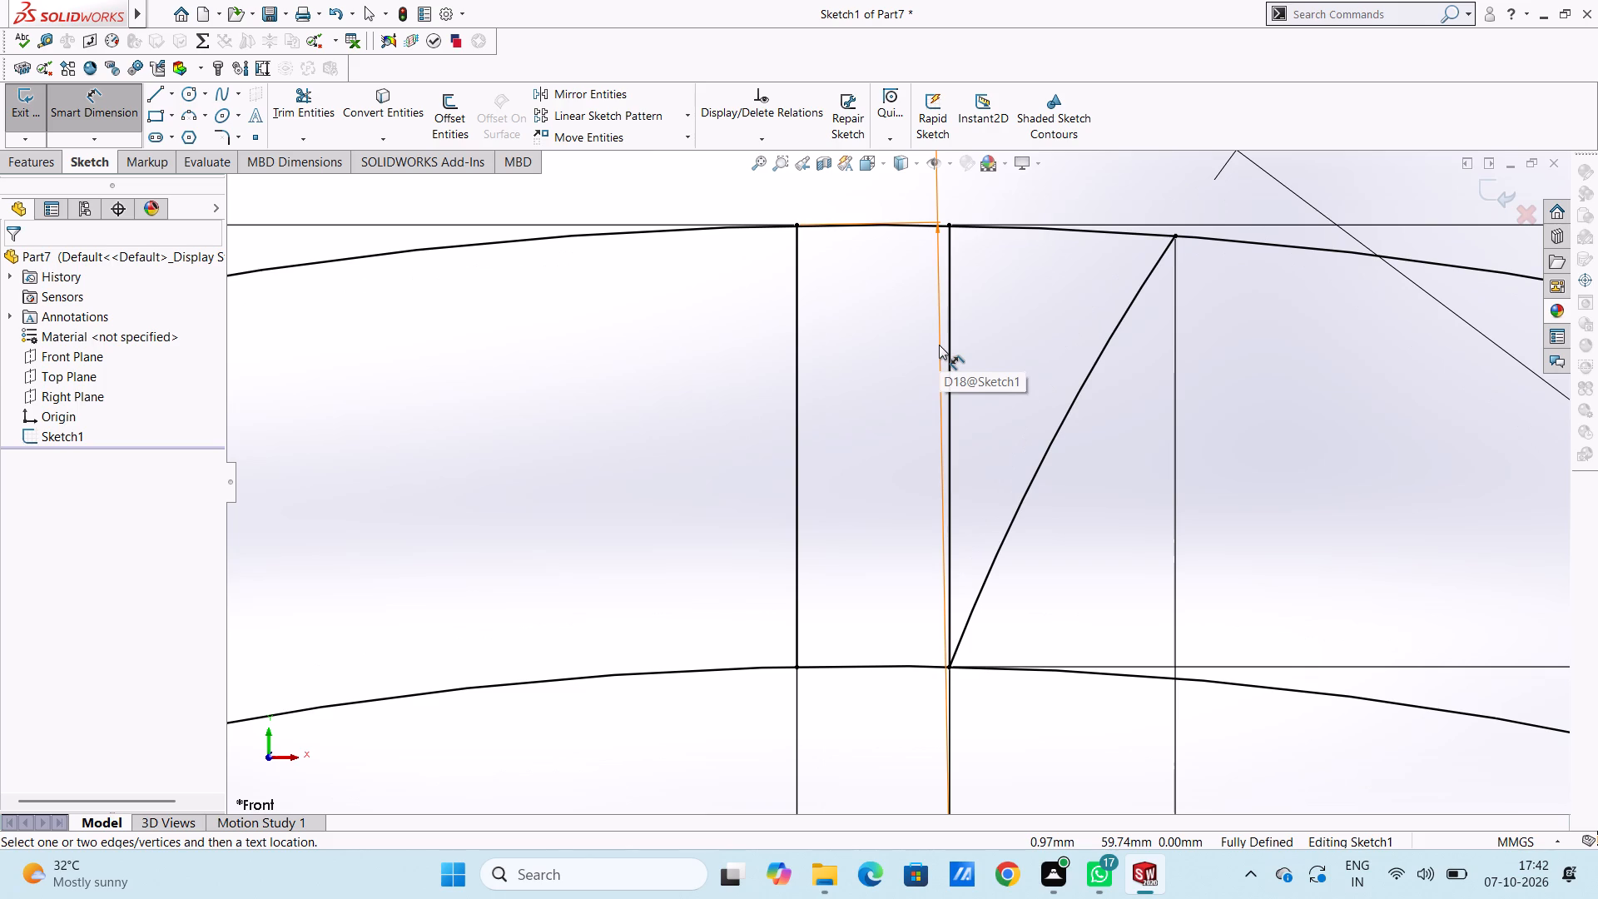
scroll(939, 345, "up", 4)
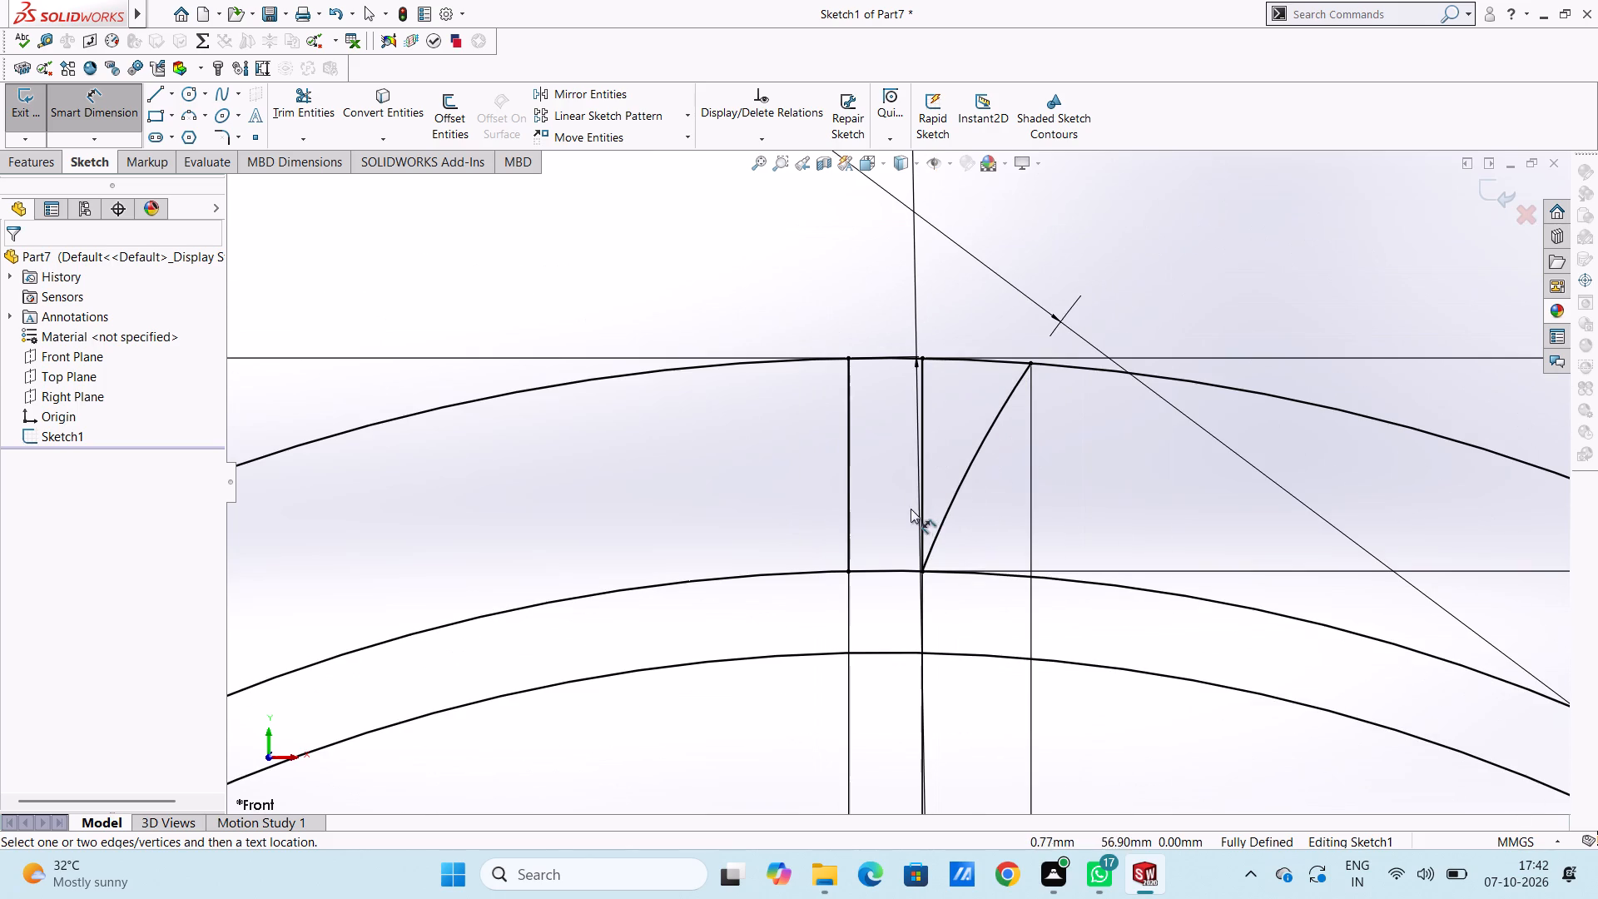
scroll(906, 523, "down", 3)
scroll(906, 523, "up", 9)
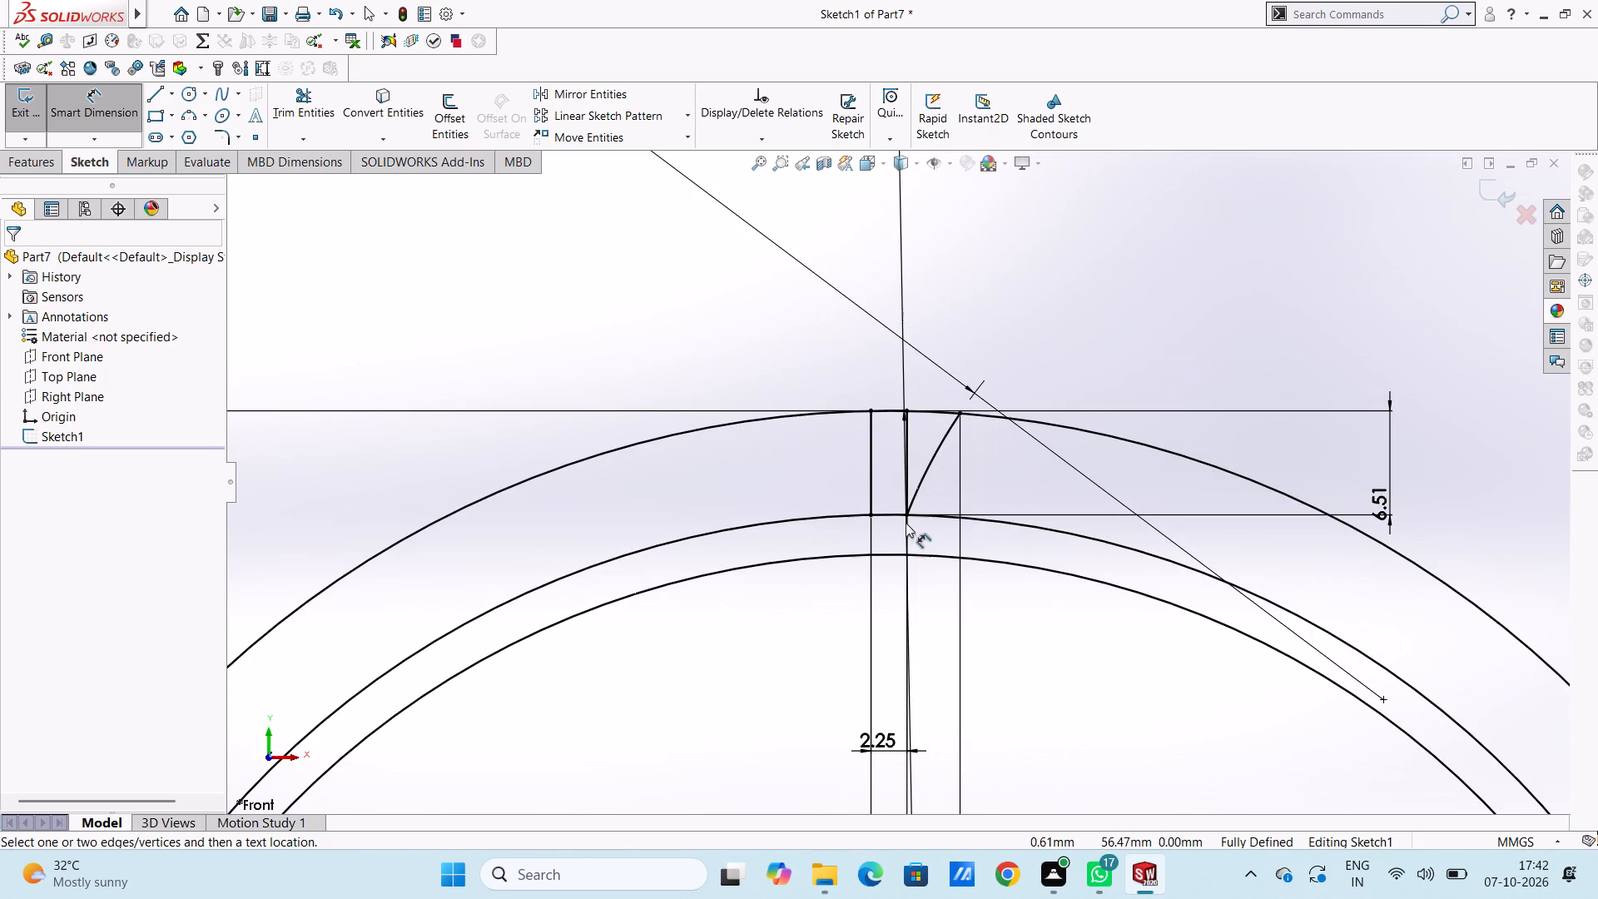
scroll(801, 449, "down", 3)
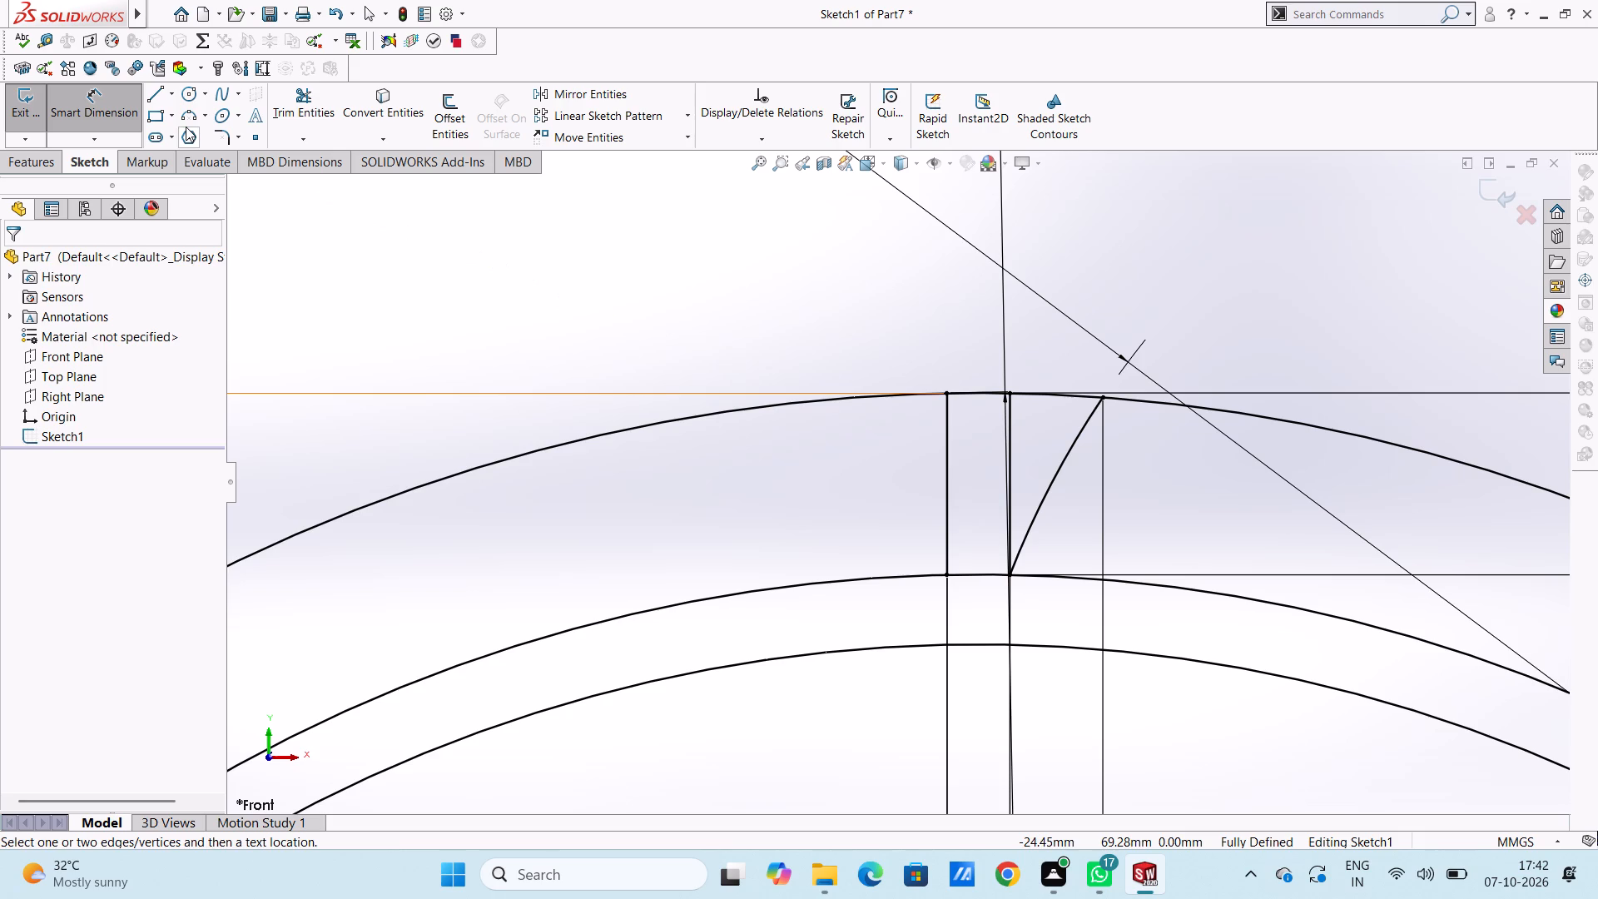
left_click(182, 119)
left_click(948, 574)
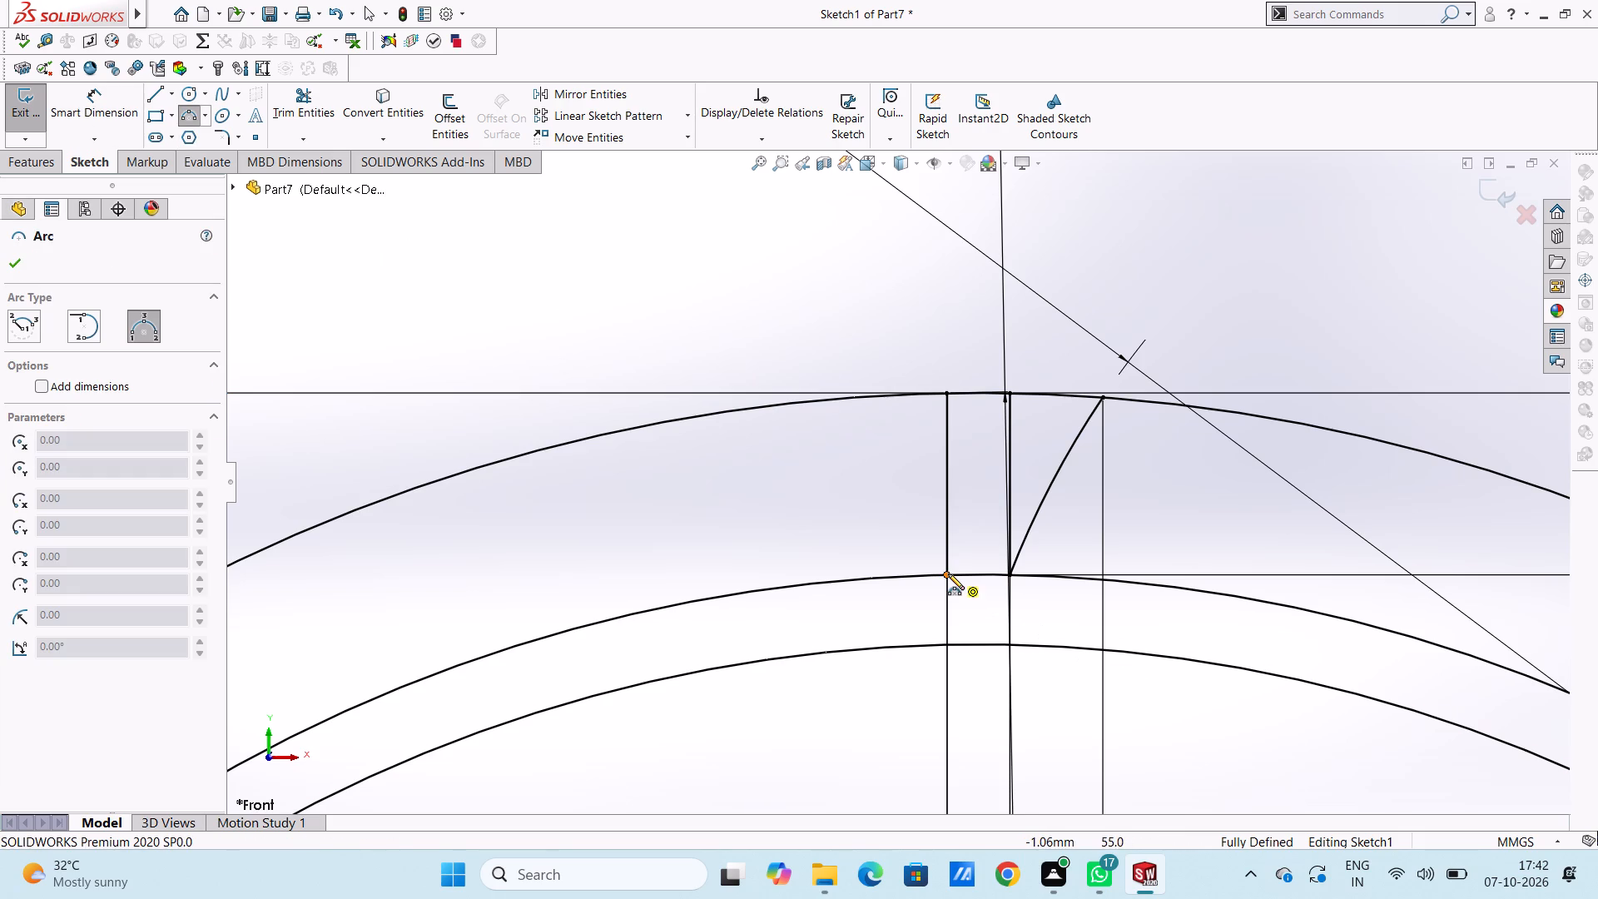
left_click(862, 395)
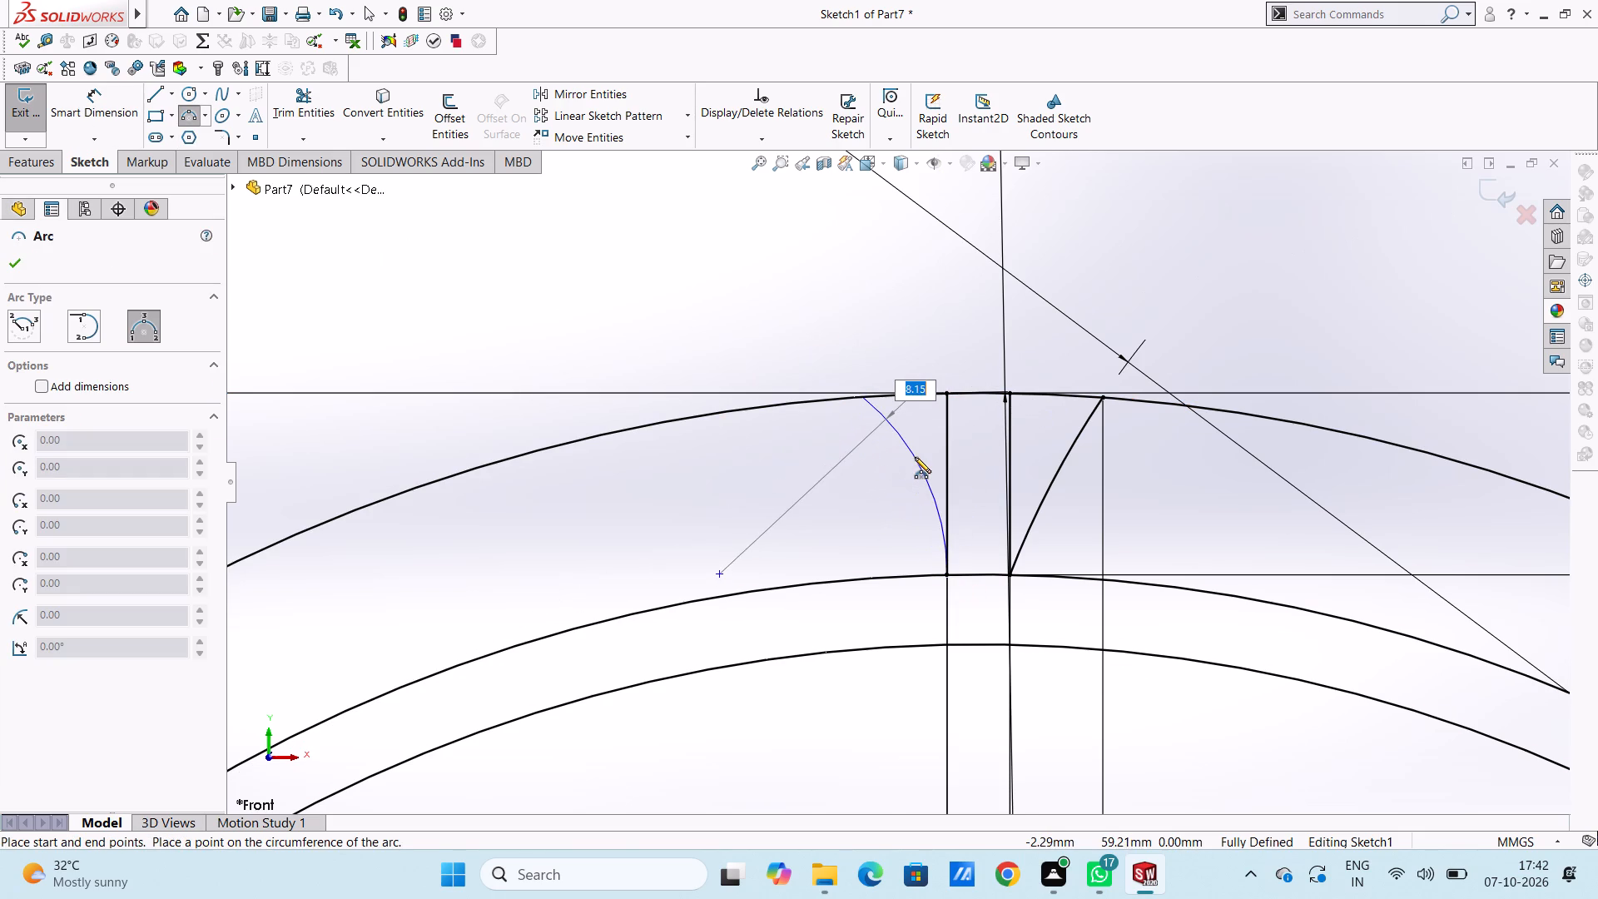
type("32")
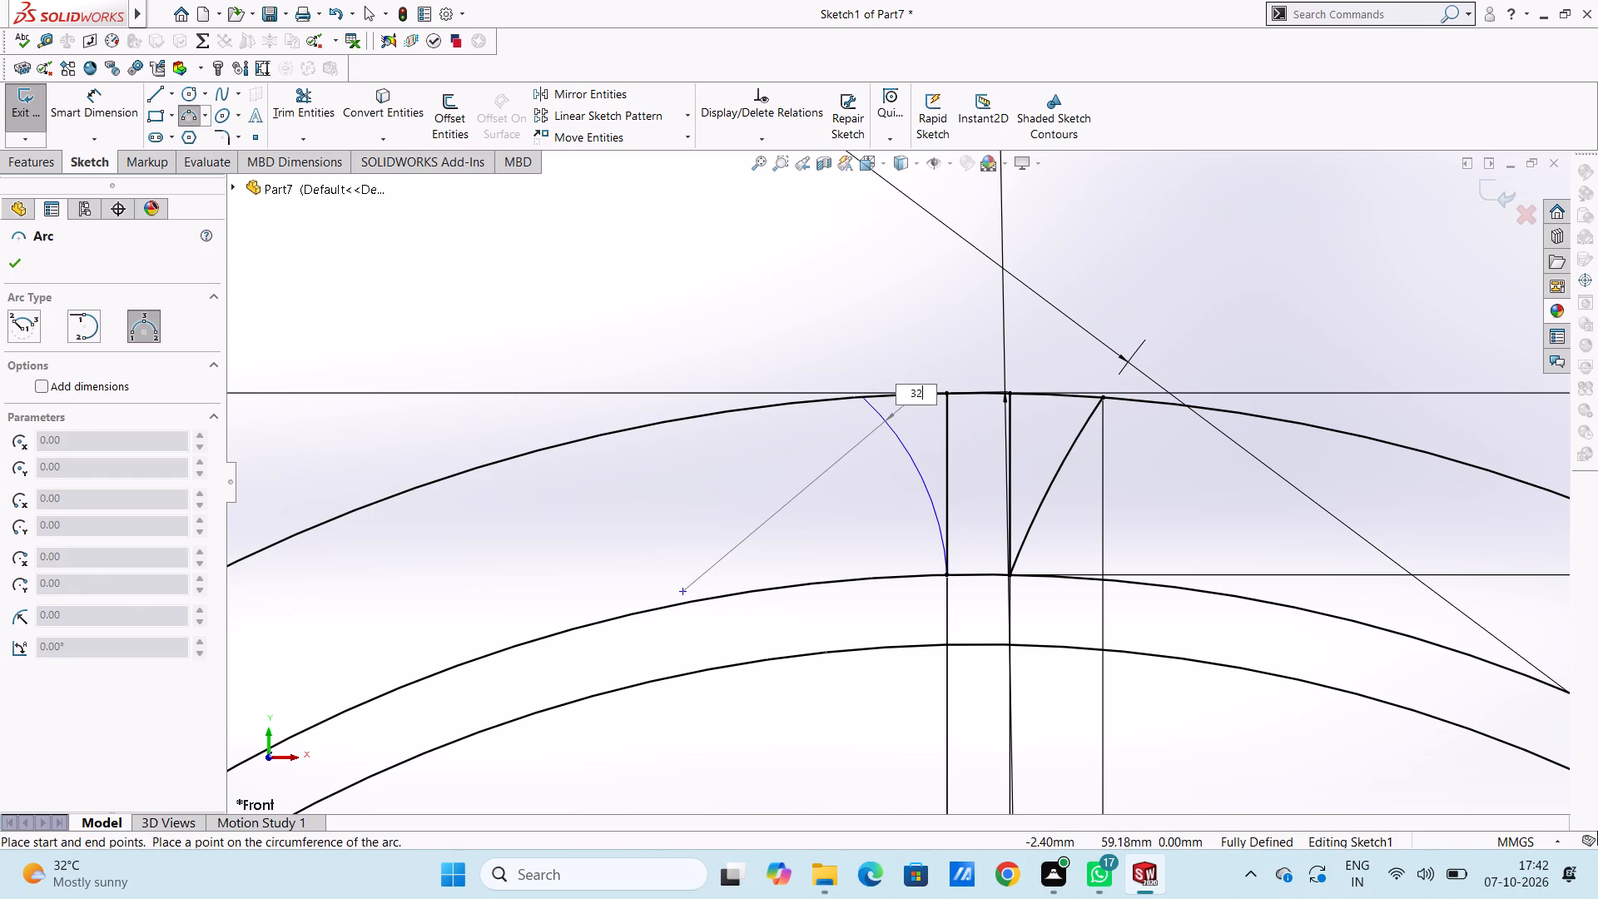
key("Return")
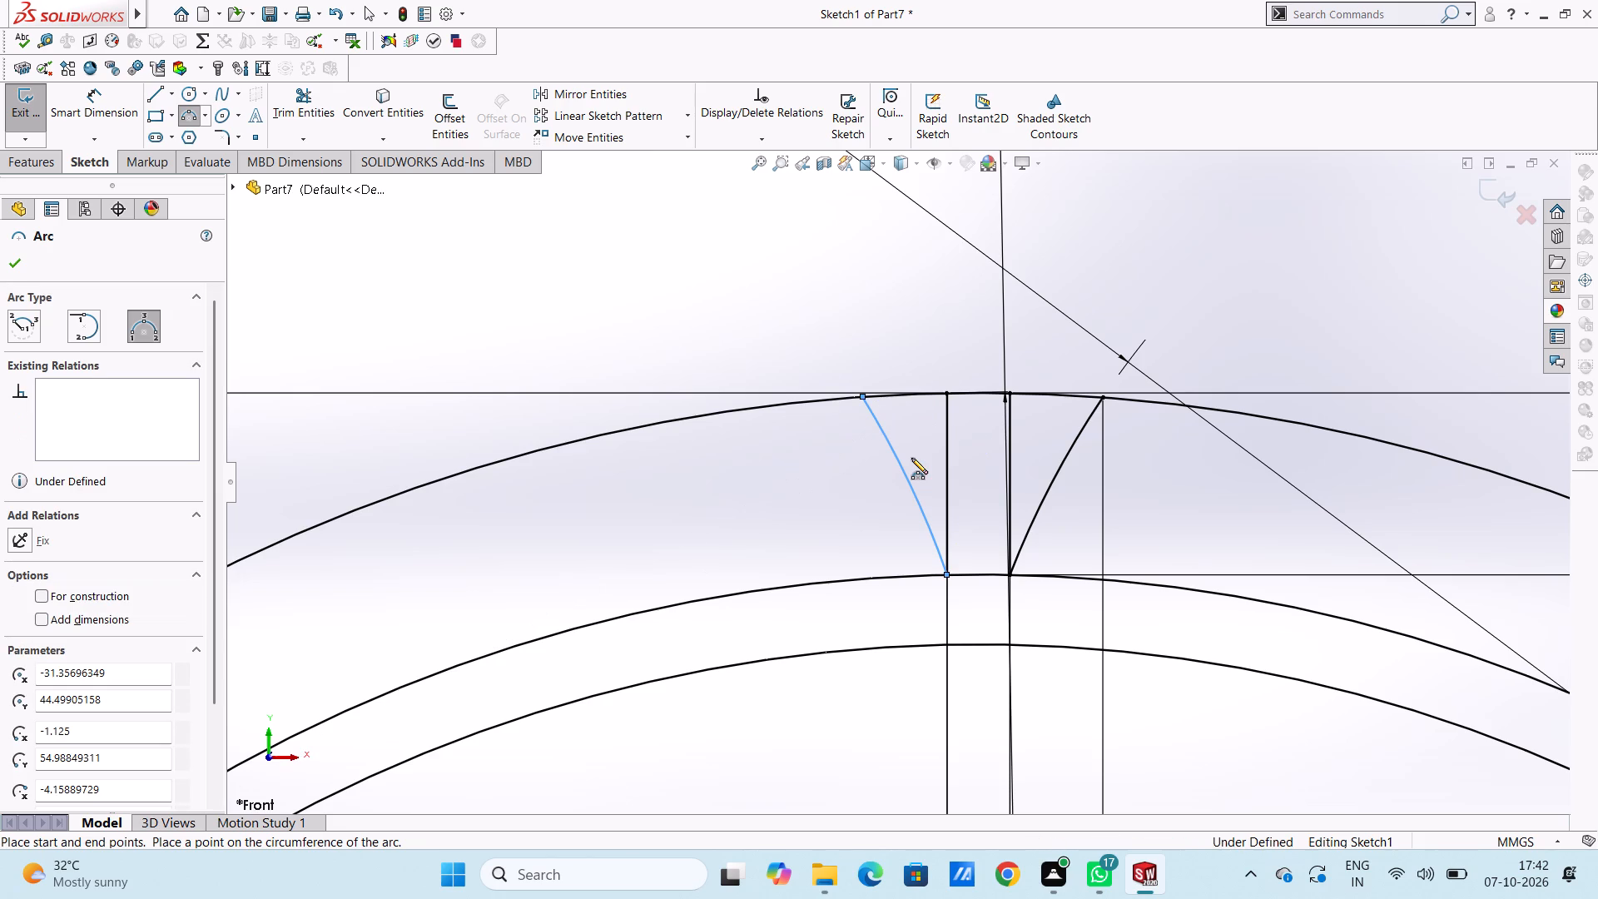
key("Escape")
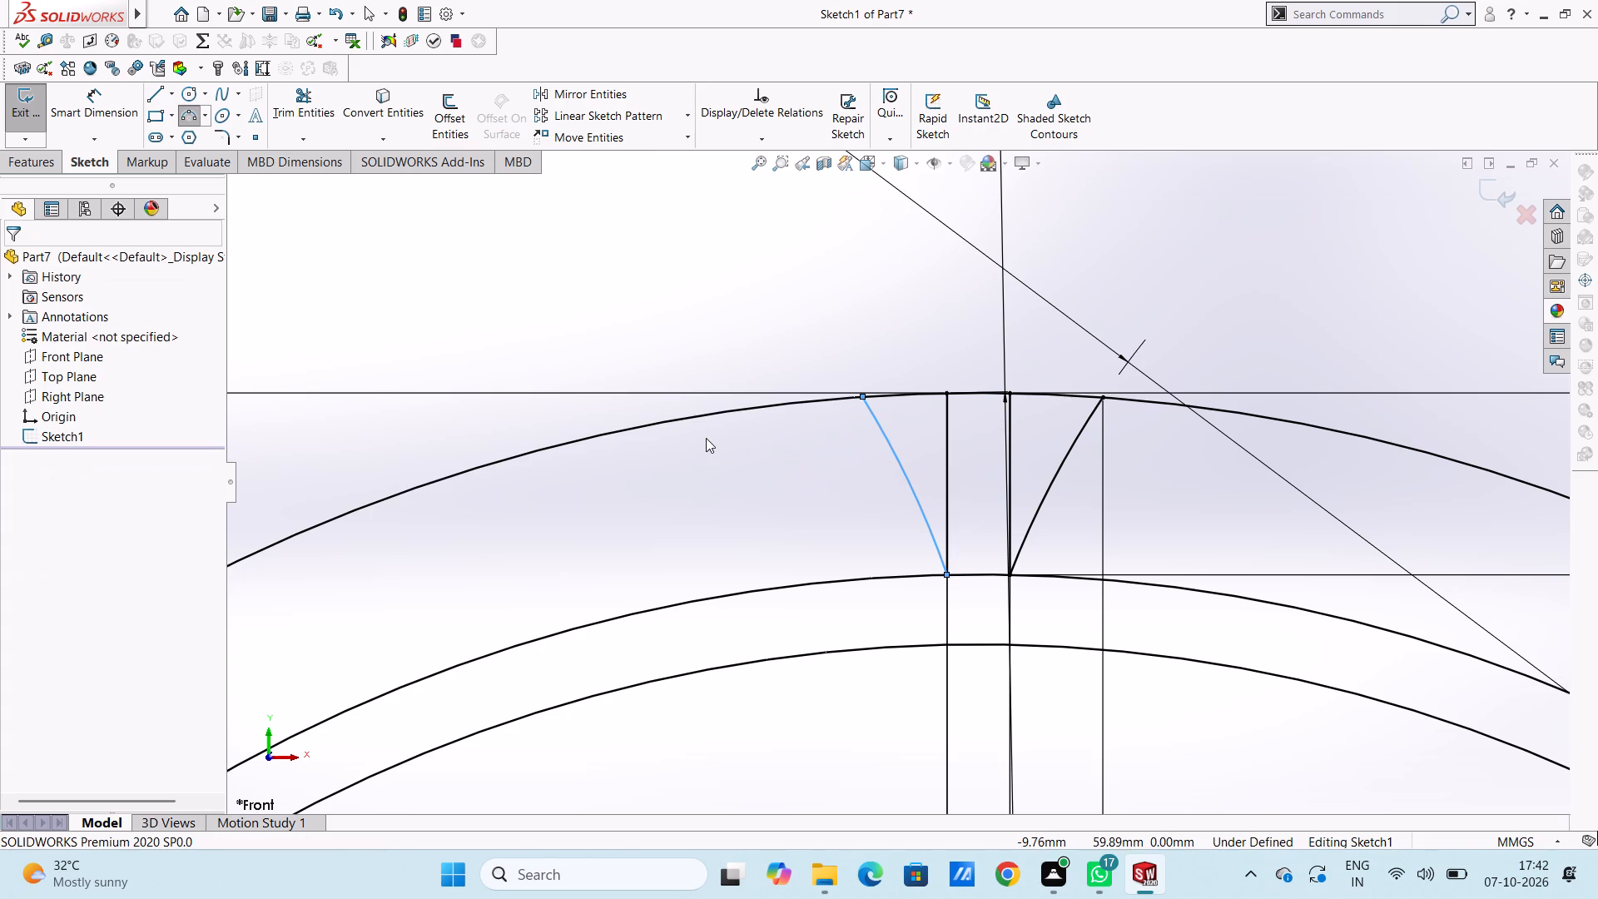
Dimension the new left flank arc's radius as 32 mm, placing the label above and outside the outer circle.
left_click(117, 116)
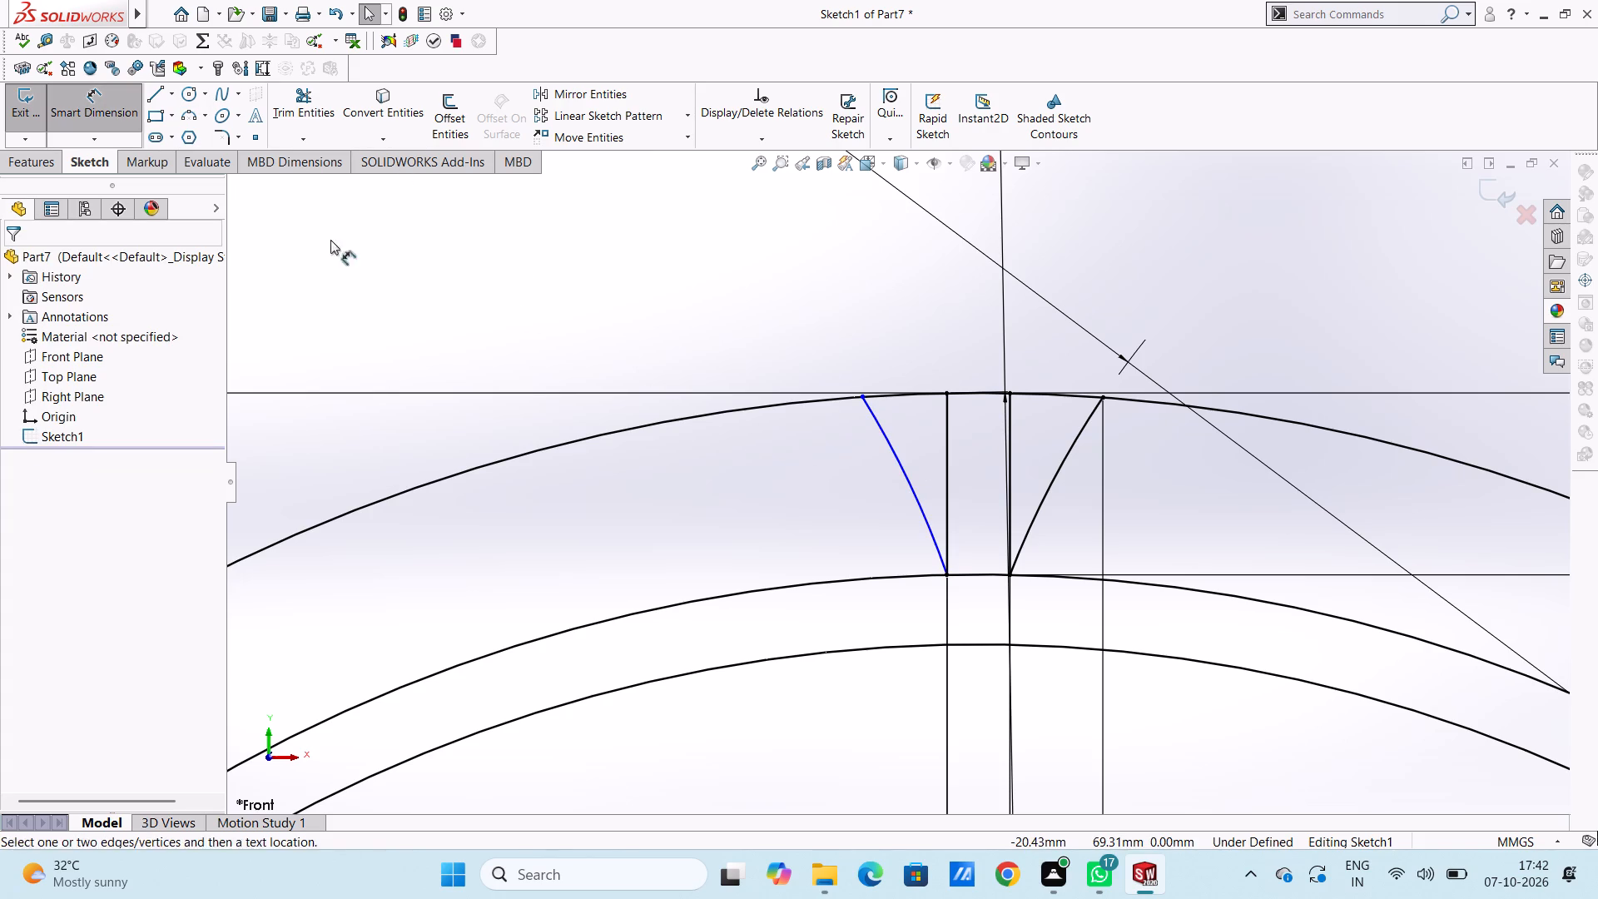
scroll(1180, 529, "up", 2)
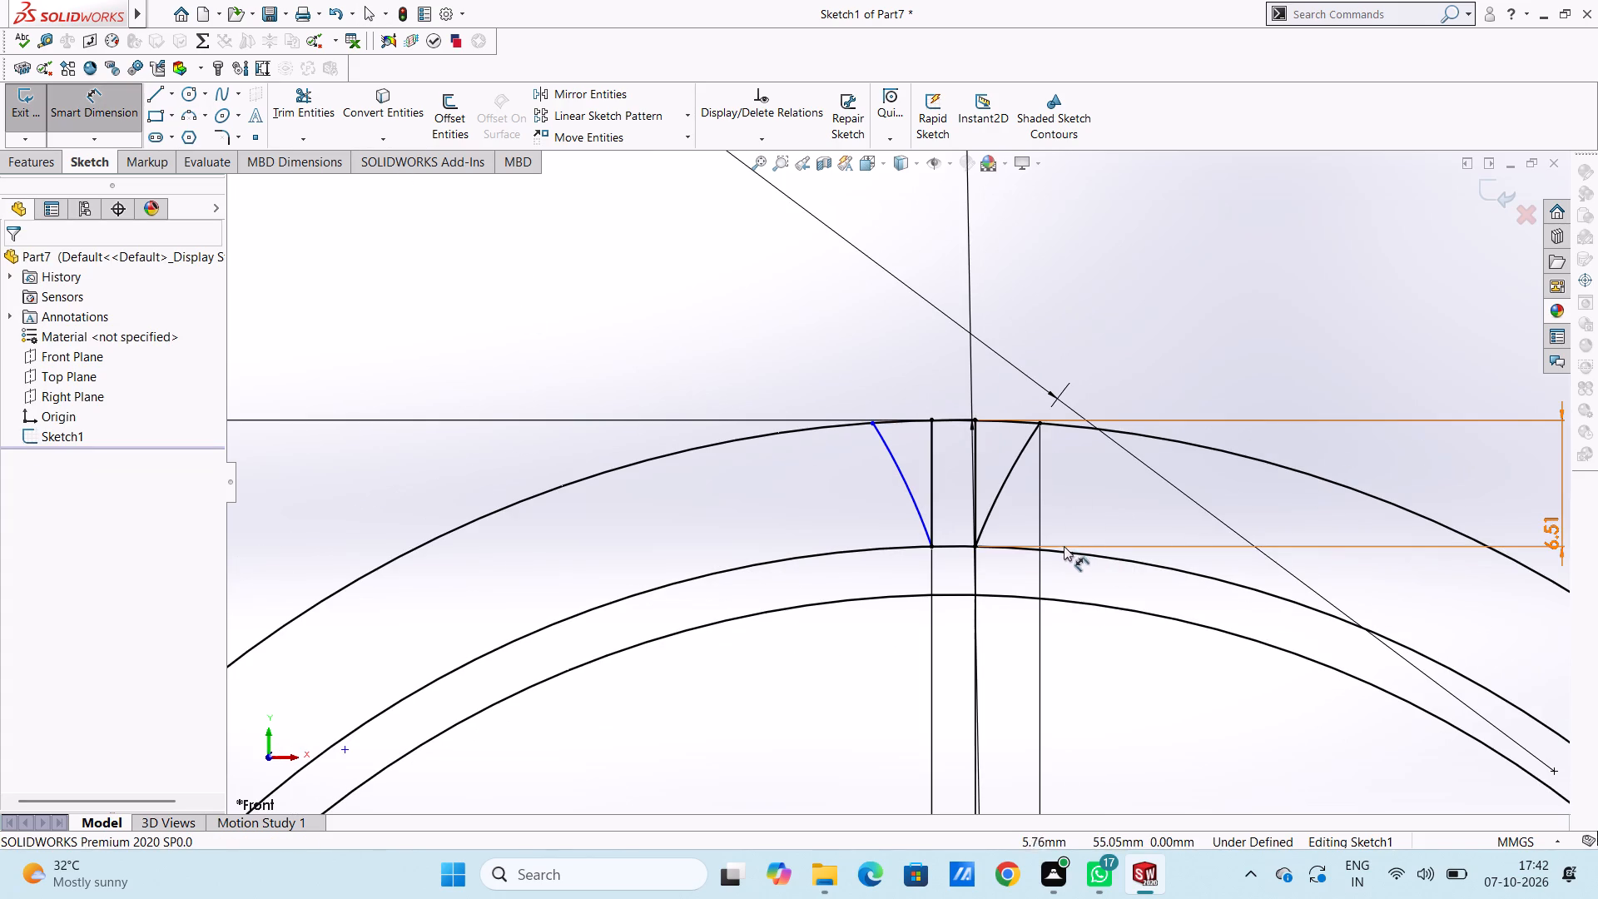
left_click(898, 470)
scroll(692, 701, "up", 2)
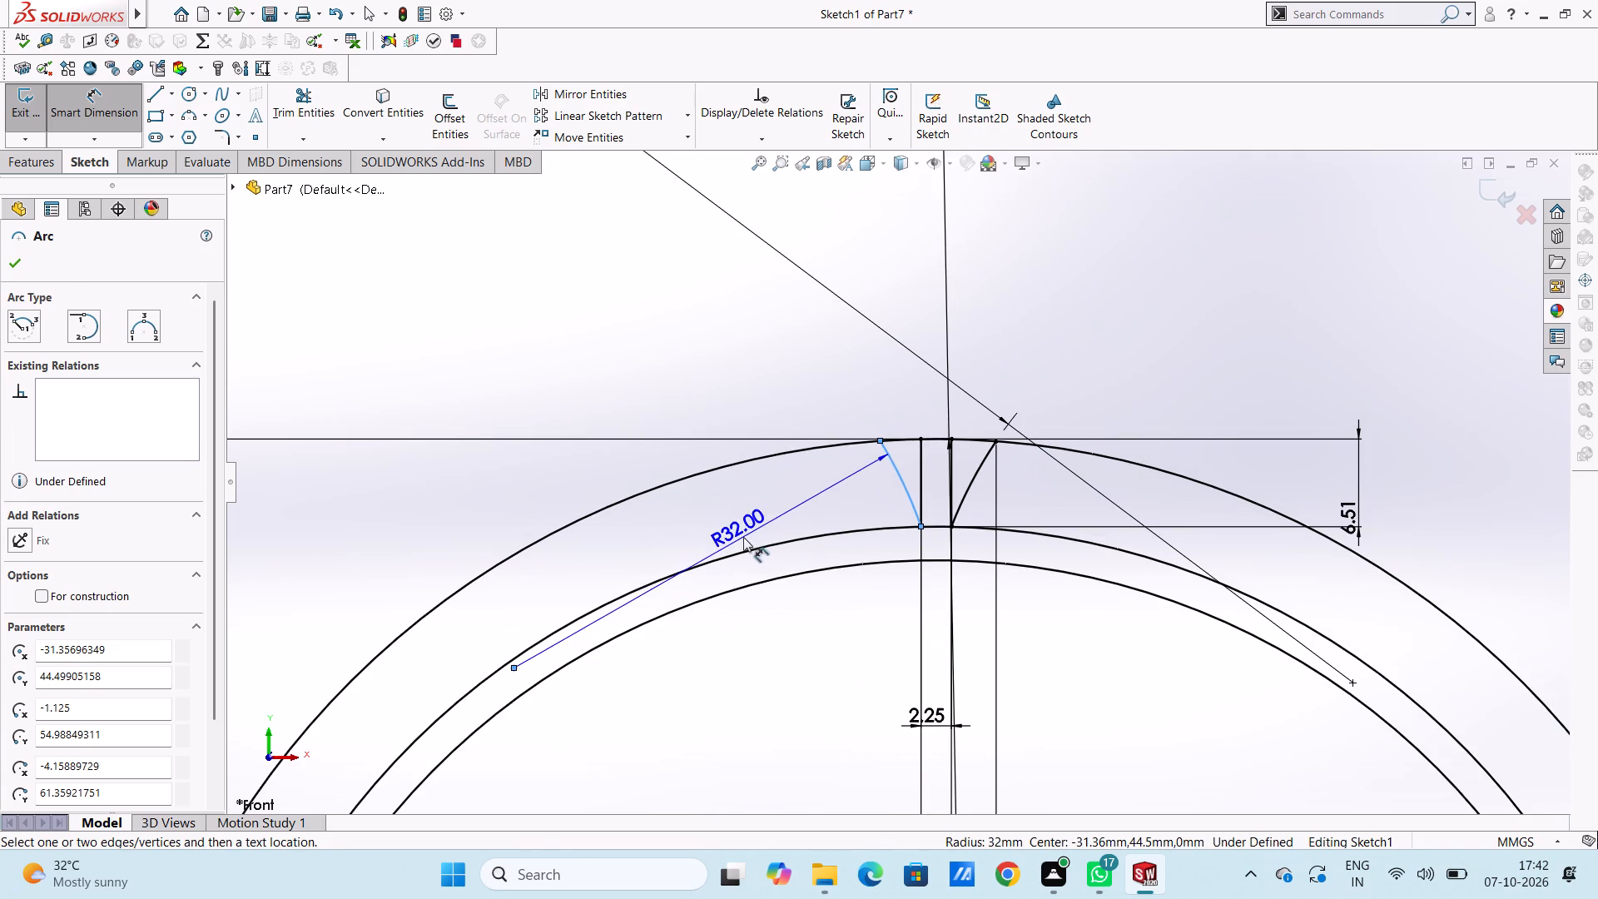
scroll(1168, 296, "up", 4)
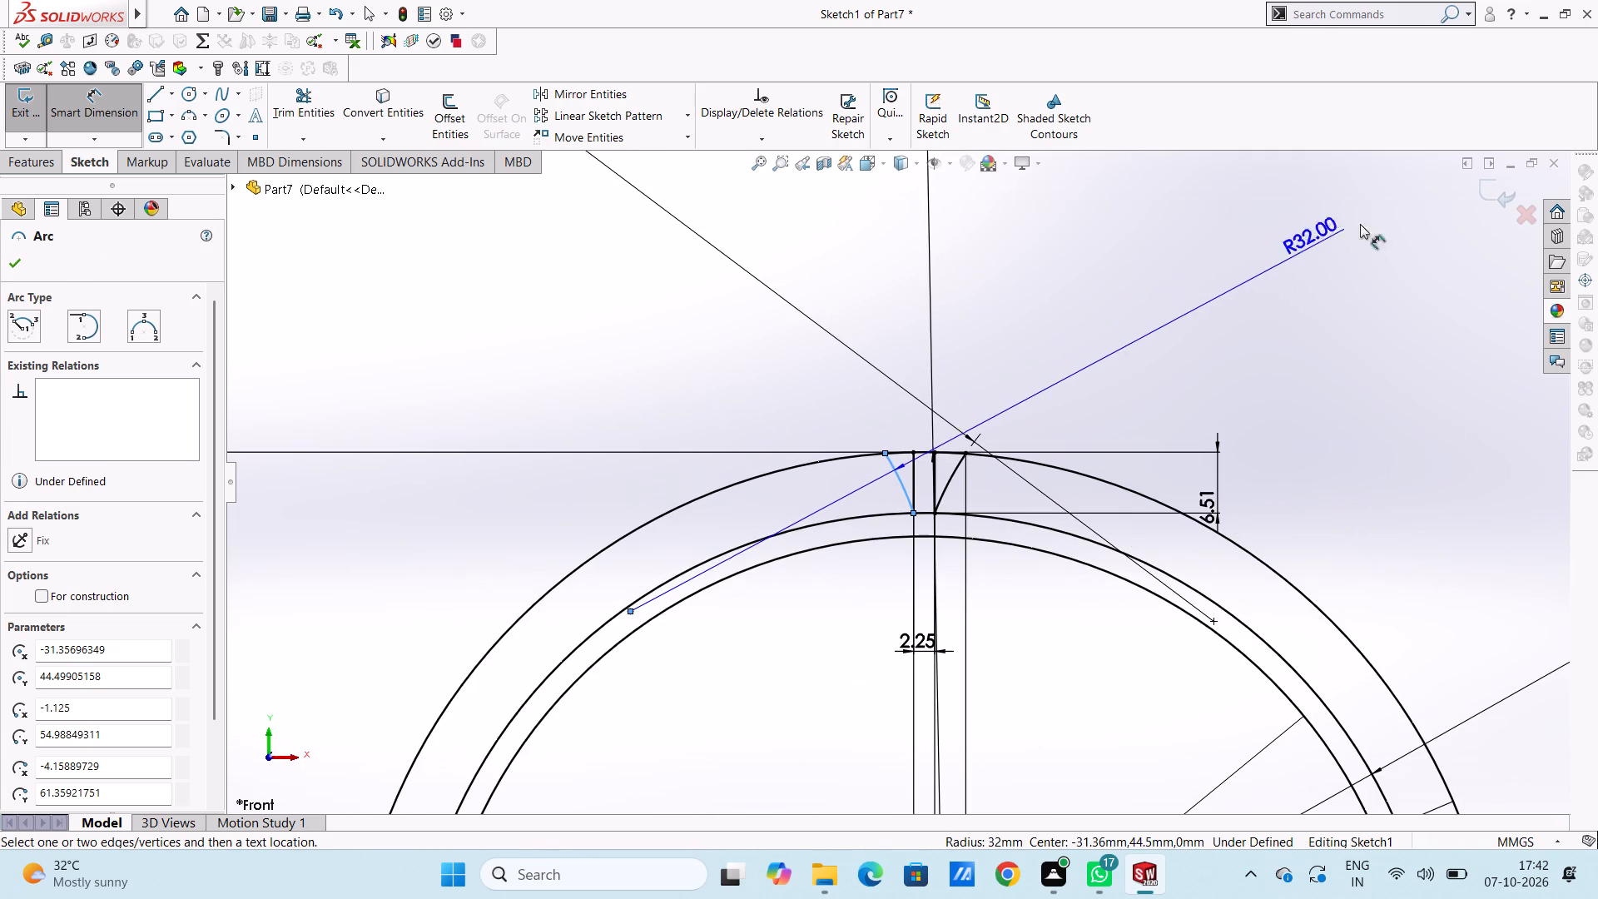
left_click(1370, 229)
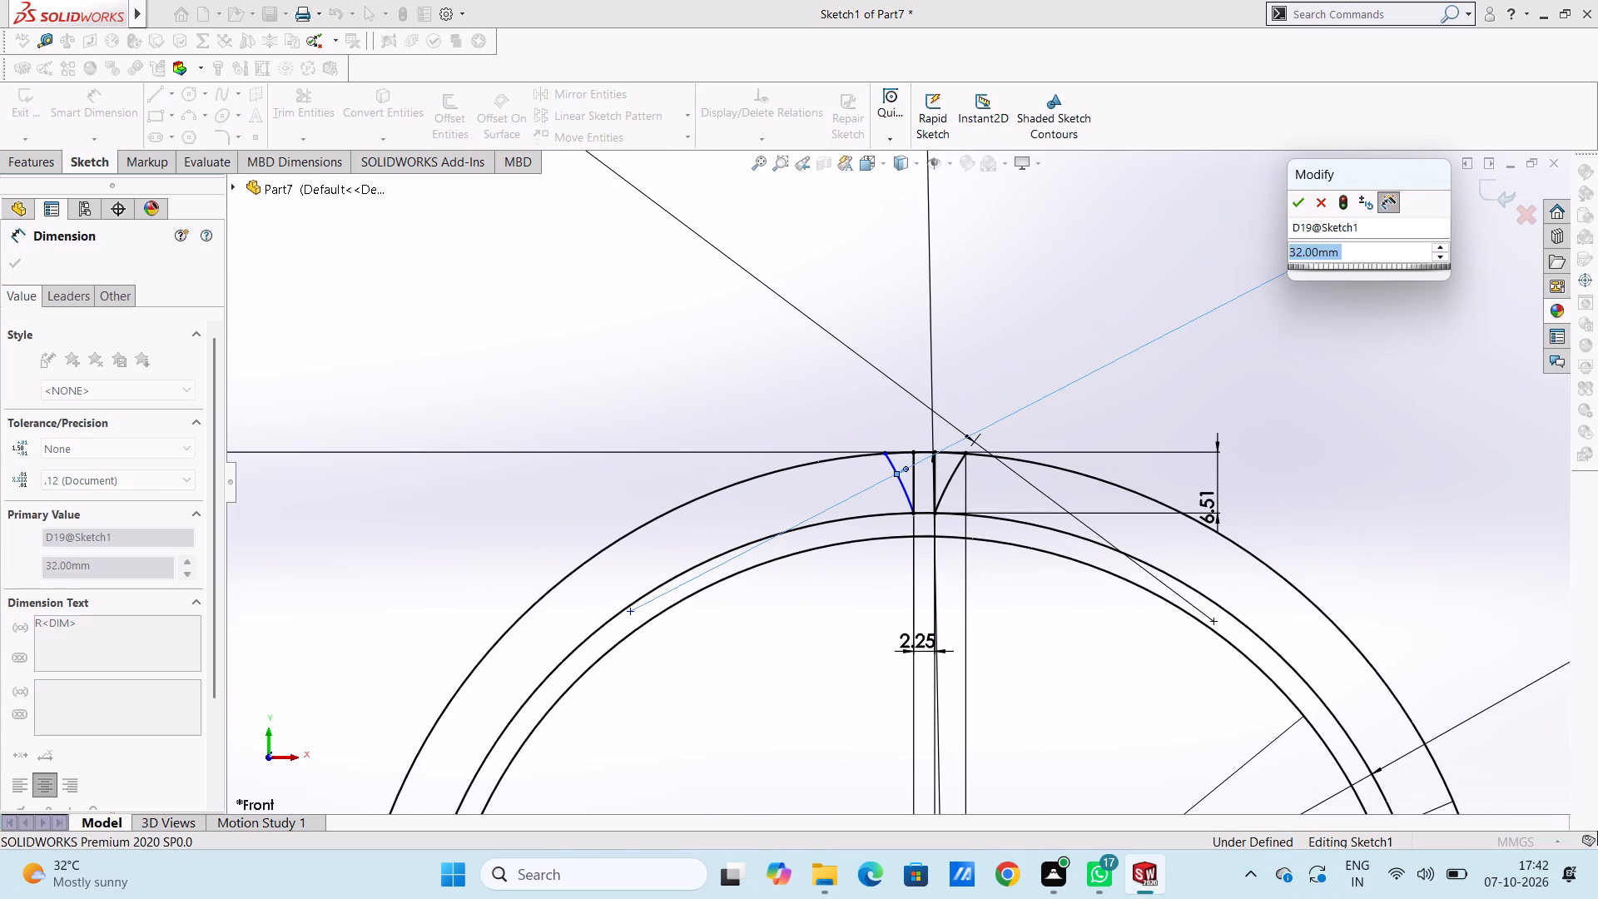
left_click(1298, 201)
left_click(1231, 239)
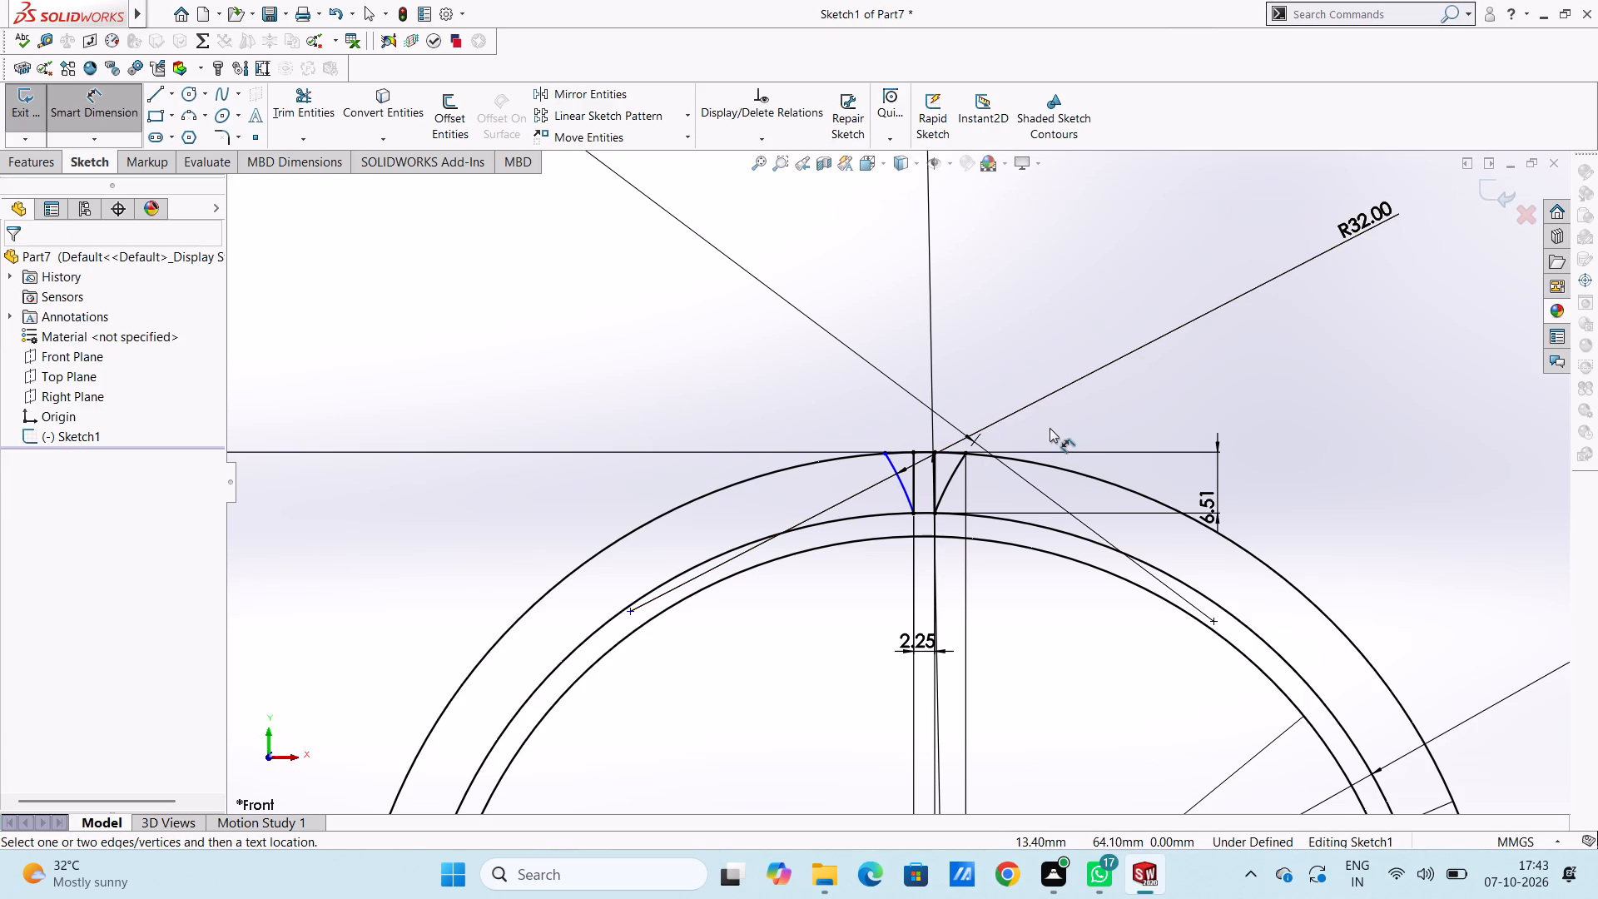
Dimension the distance between the upper endpoints of the two tooth flank arcs as 8.90 mm, placing it above the tooth.
left_click(883, 454)
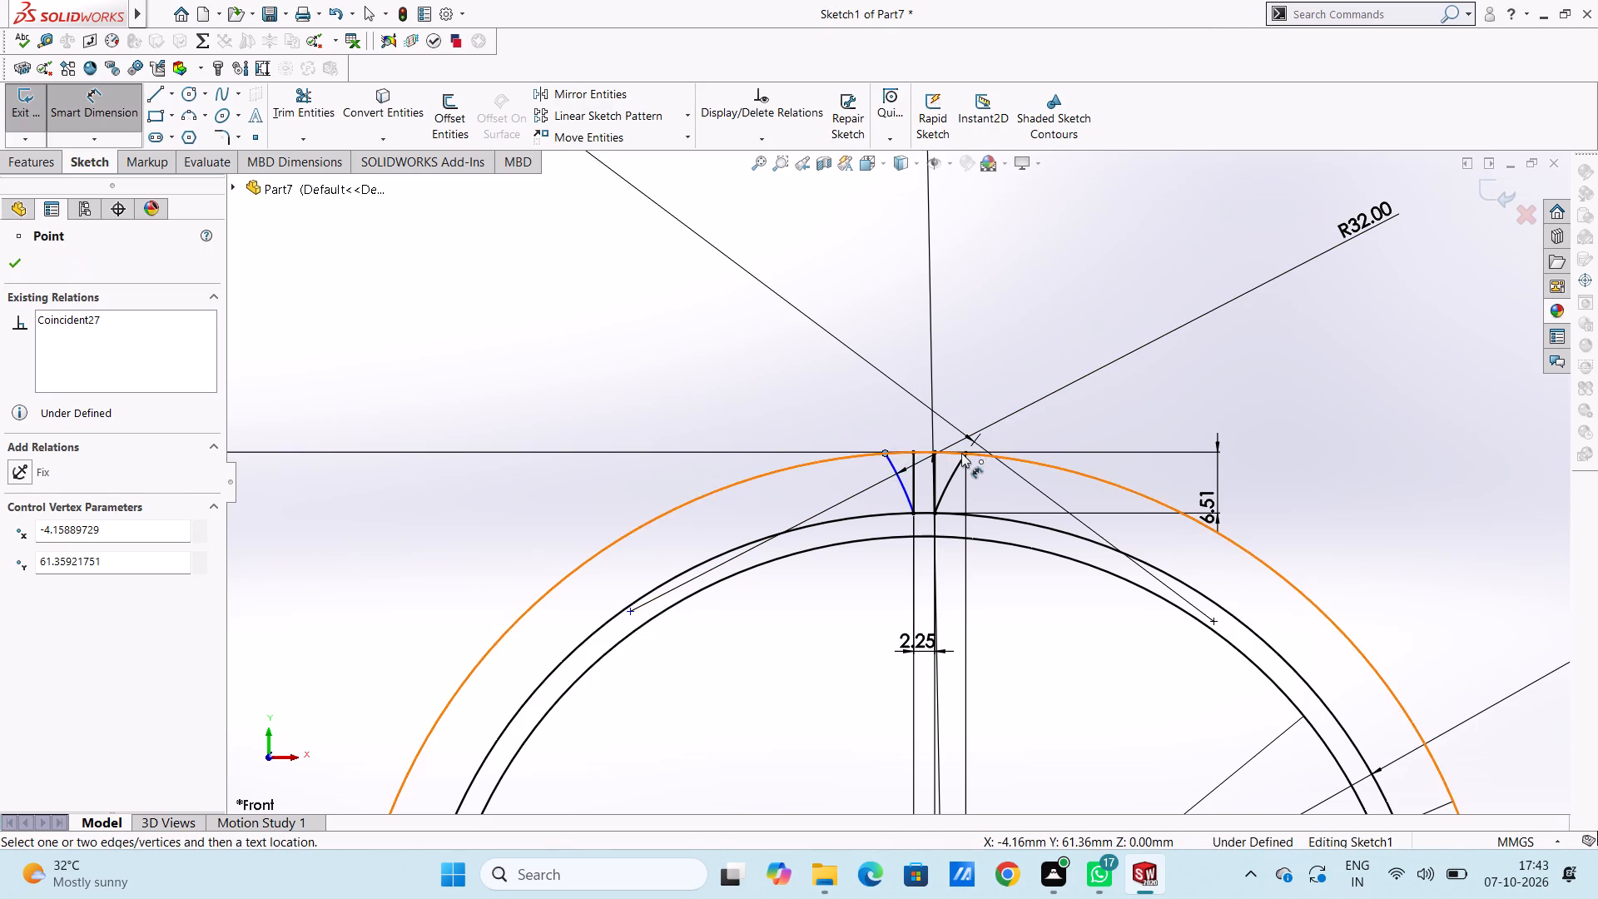
left_click(965, 452)
scroll(904, 235, "up", 4)
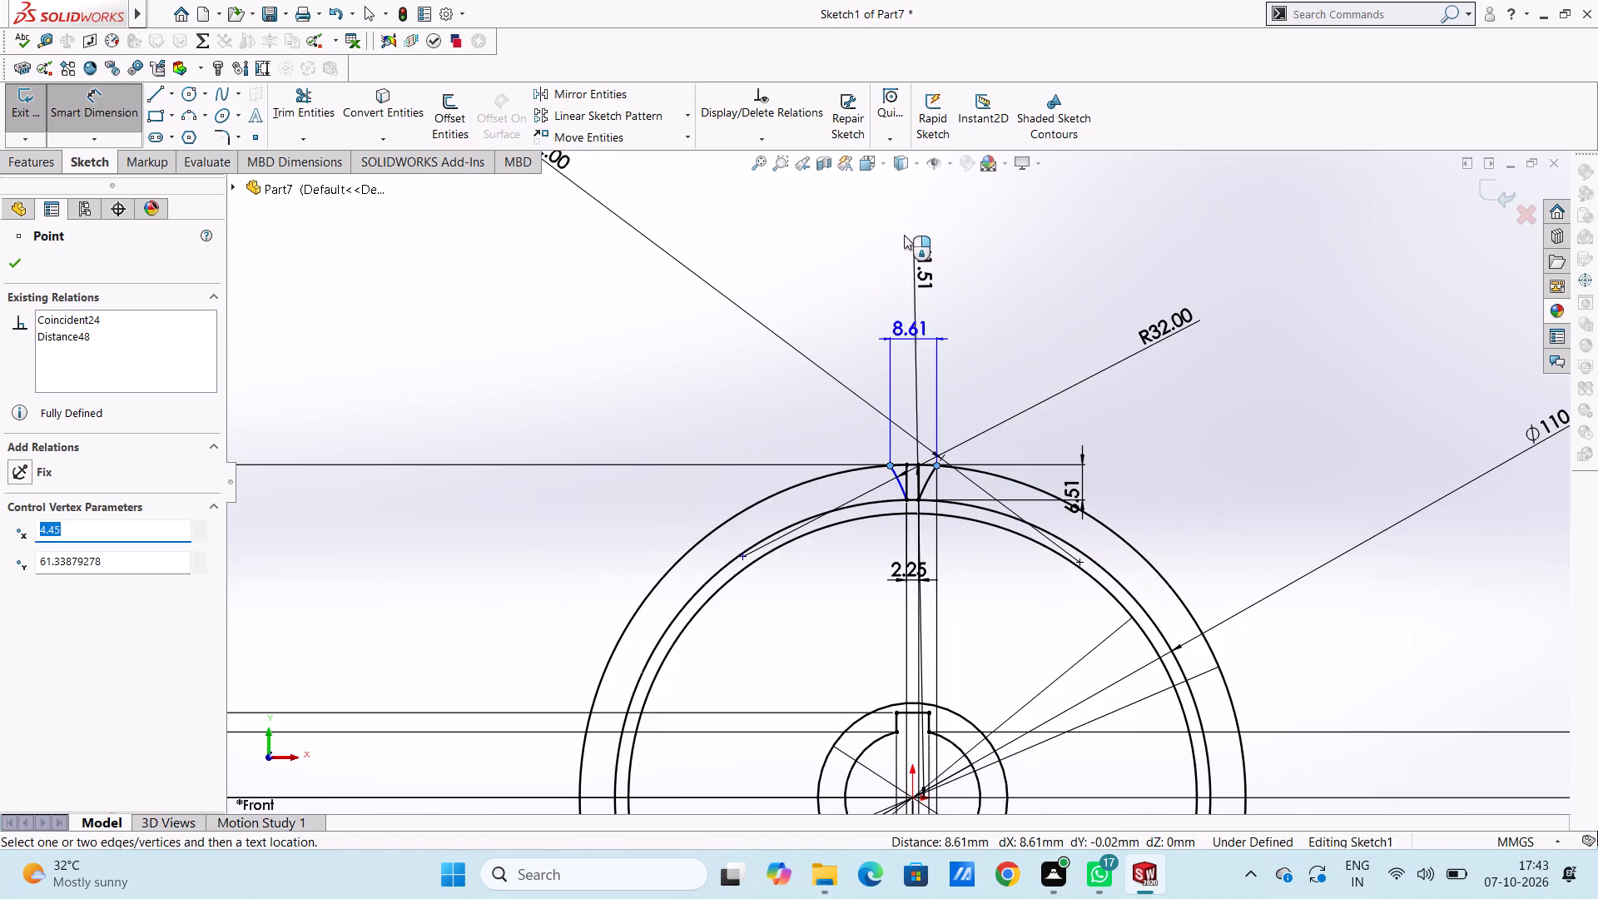
left_click(889, 224)
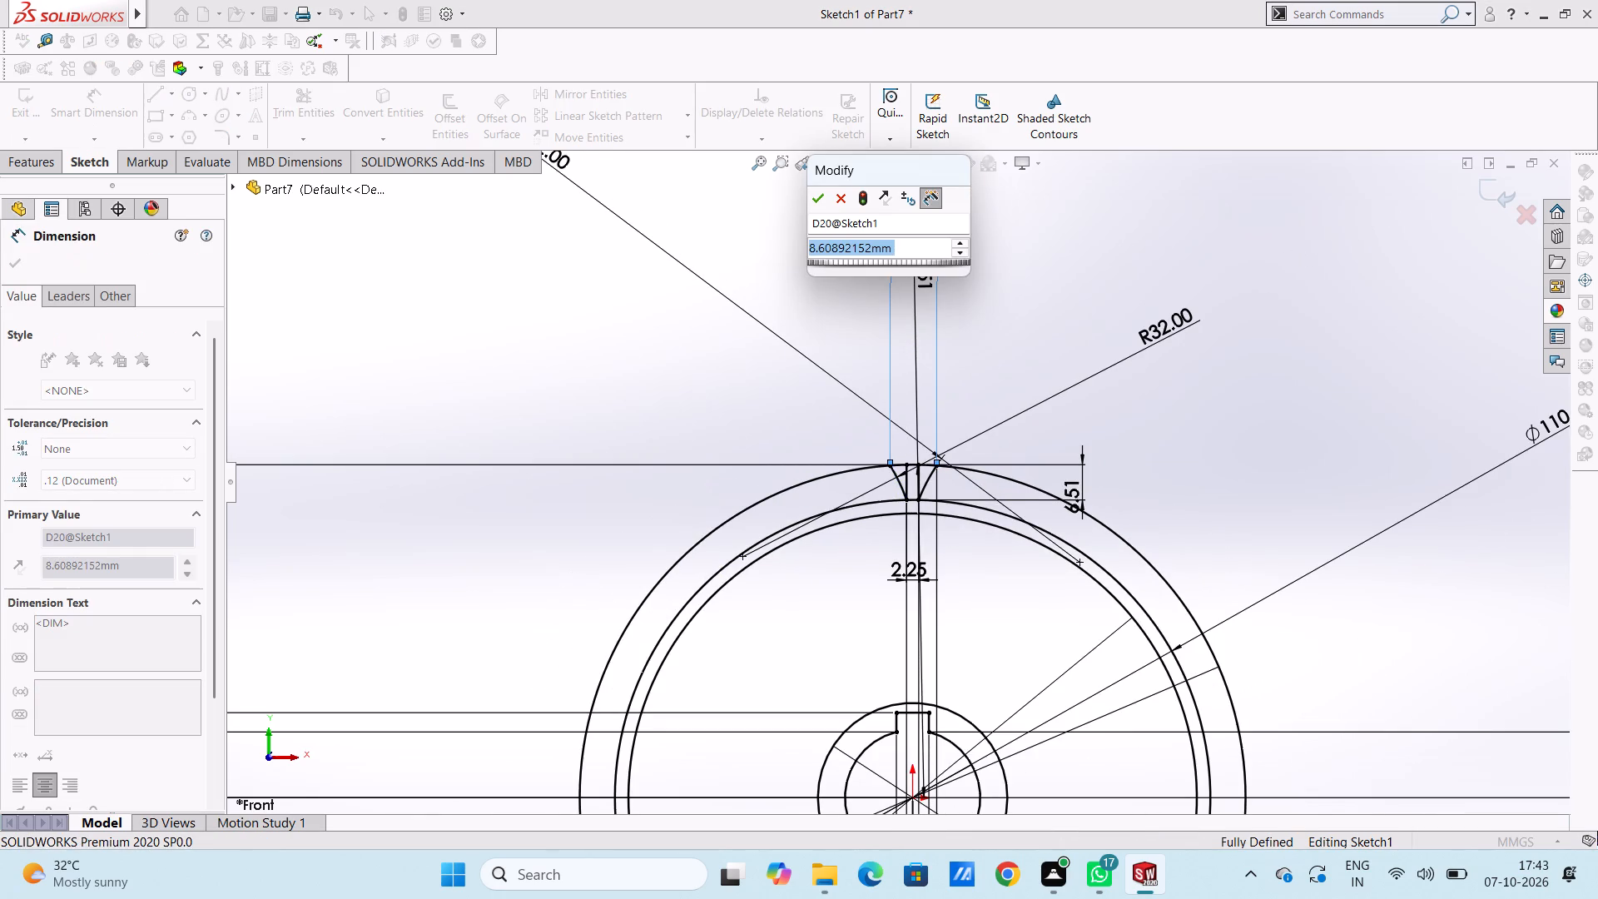
type("8.90")
key("Return")
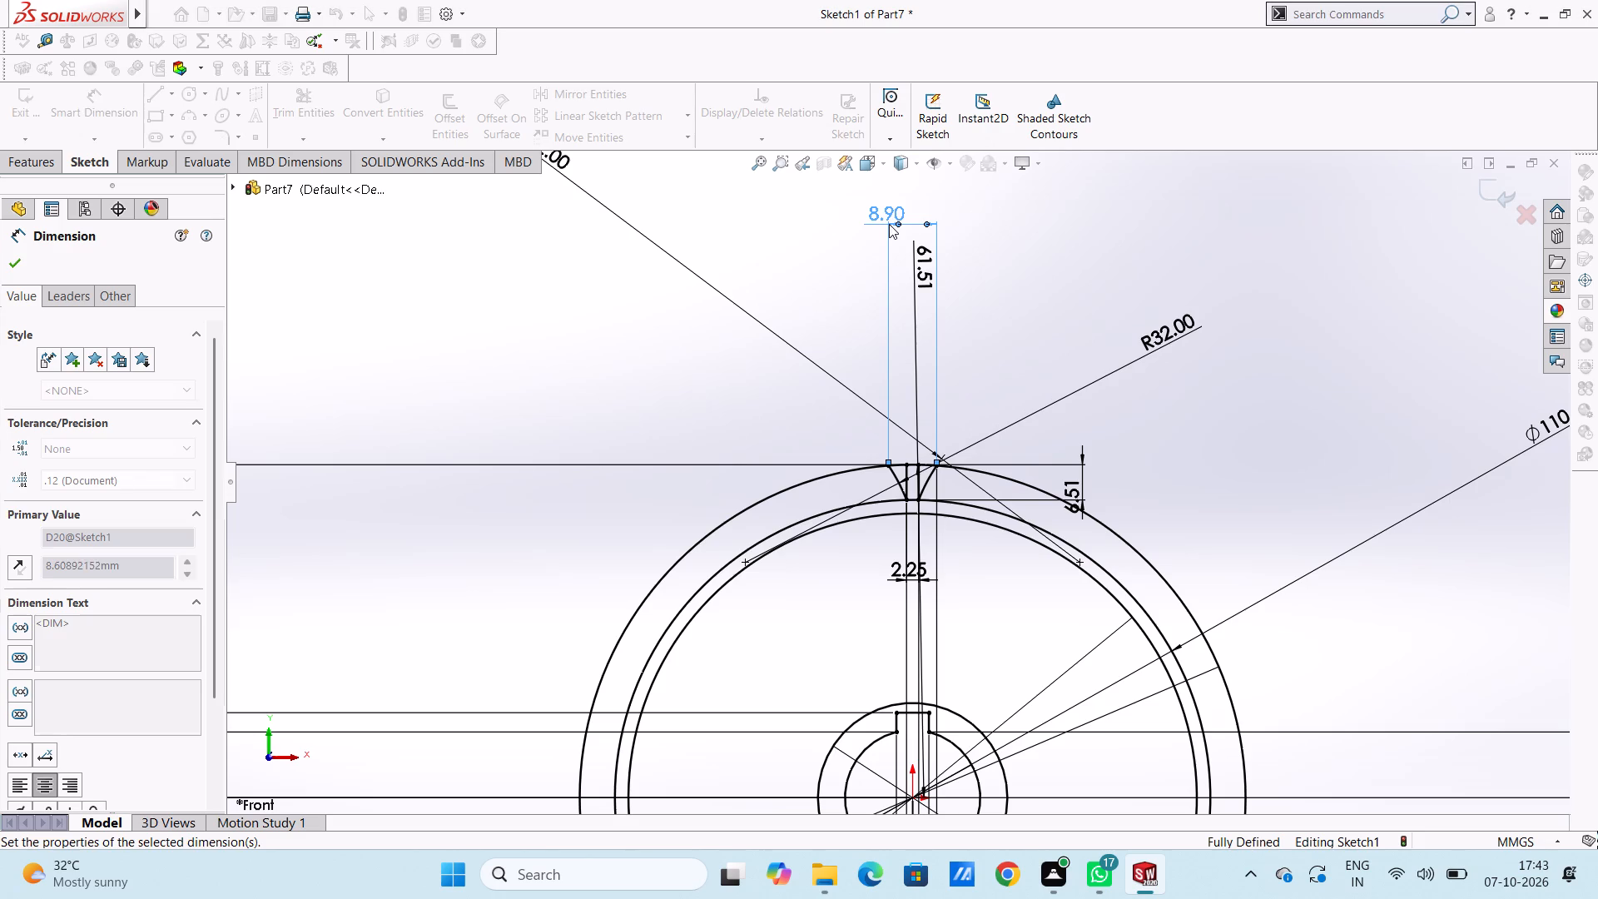
left_click(846, 271)
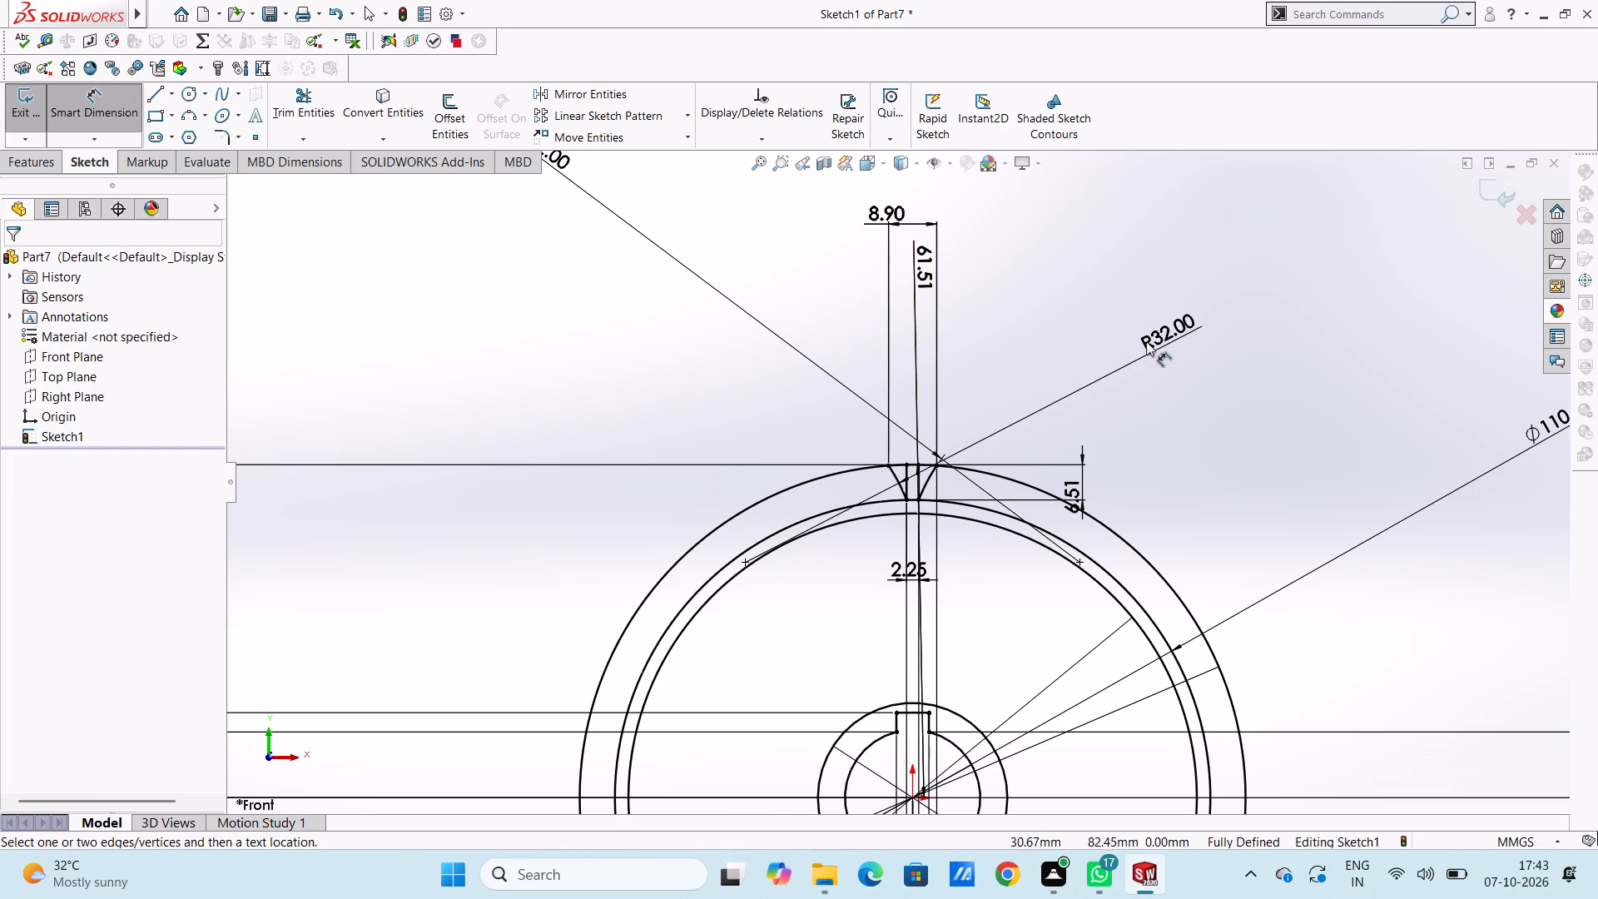
Move the left flank's R32 radius label farther out from the outer circle.
left_click_drag(1170, 333, 1362, 232)
left_click(1349, 360)
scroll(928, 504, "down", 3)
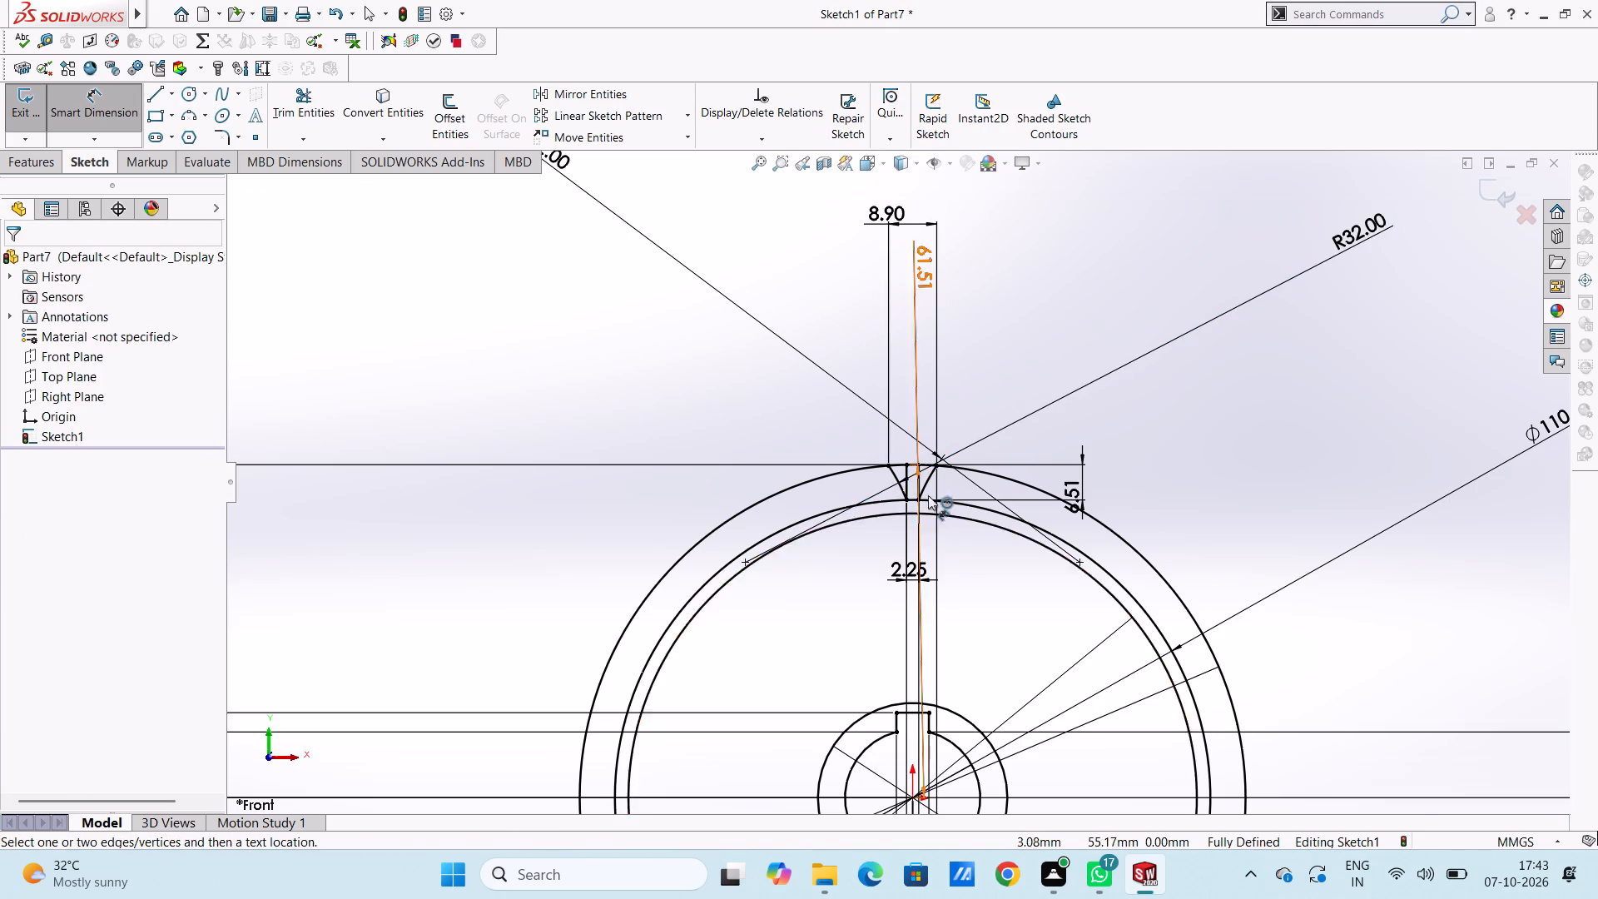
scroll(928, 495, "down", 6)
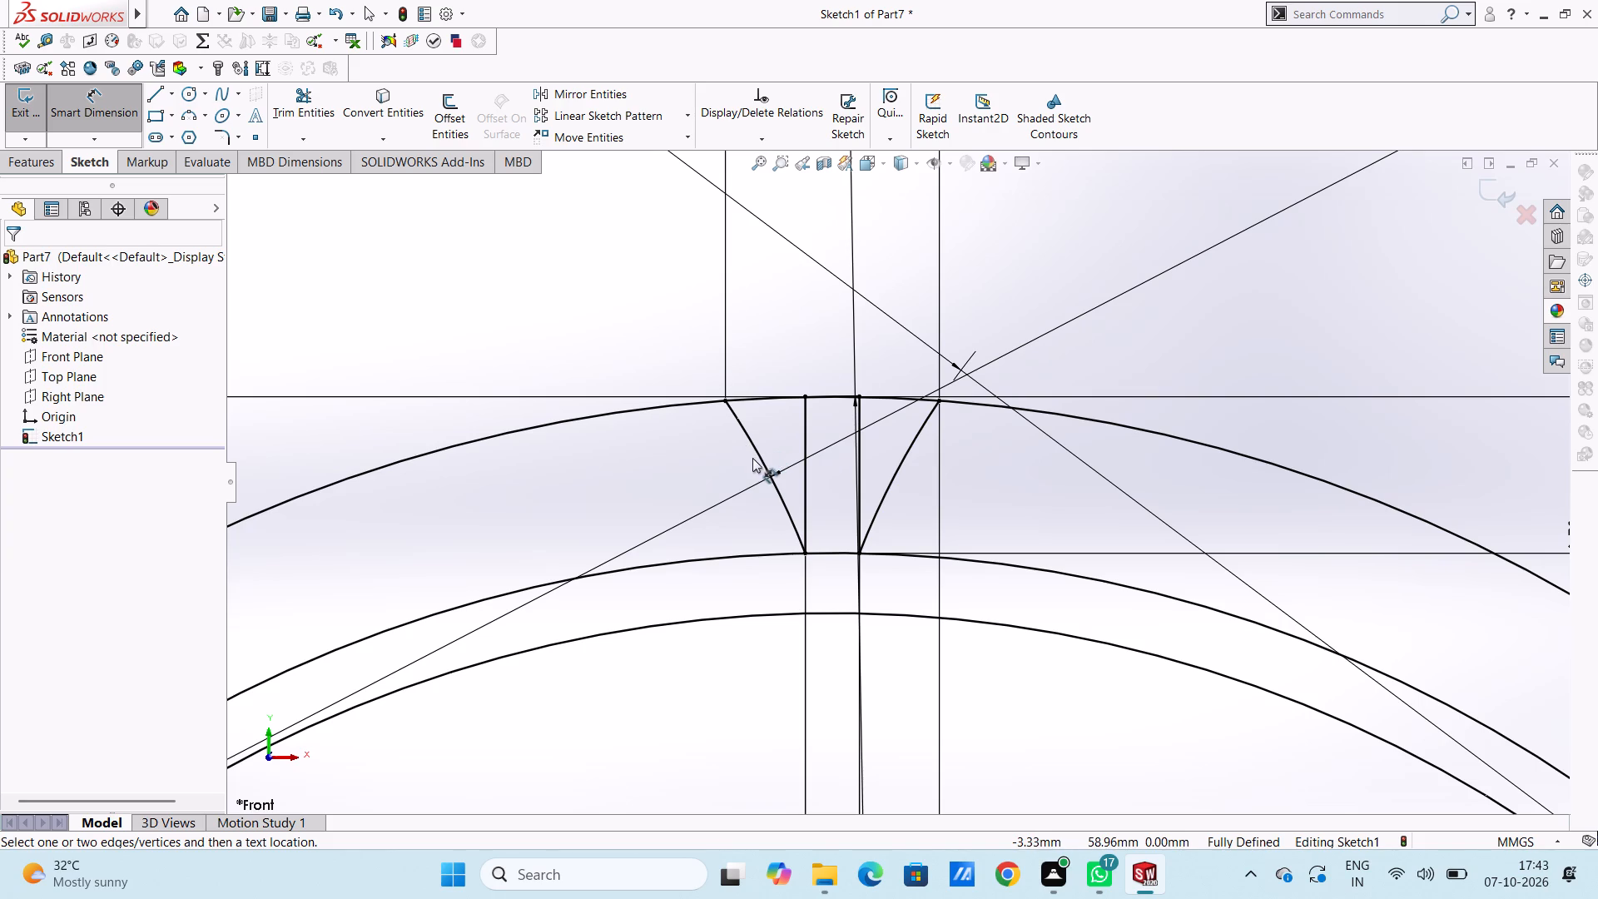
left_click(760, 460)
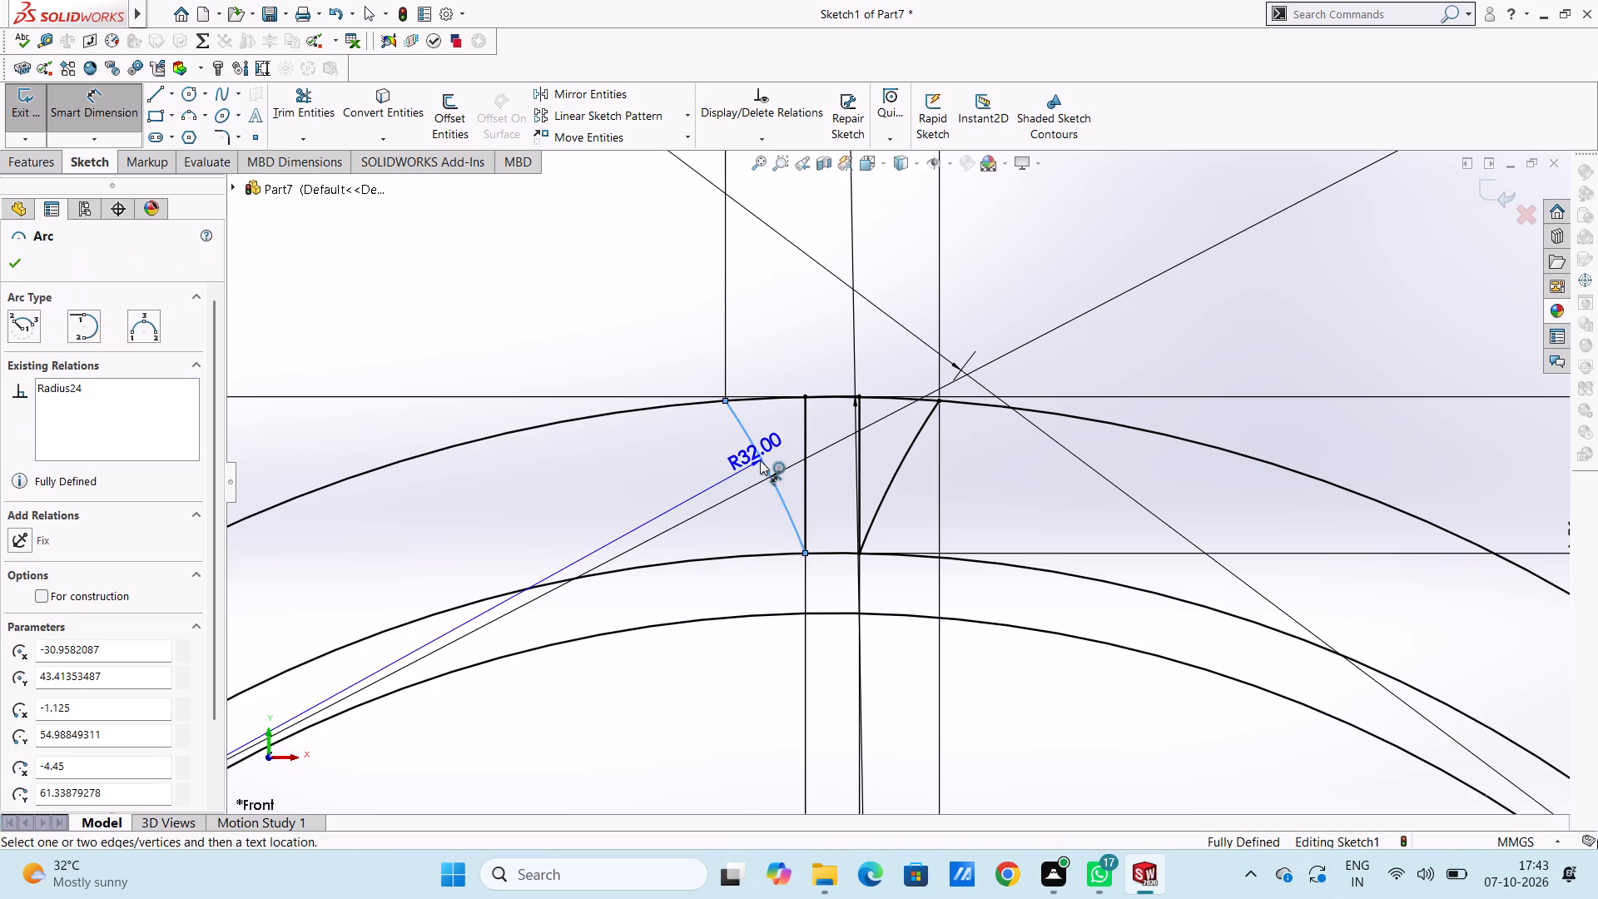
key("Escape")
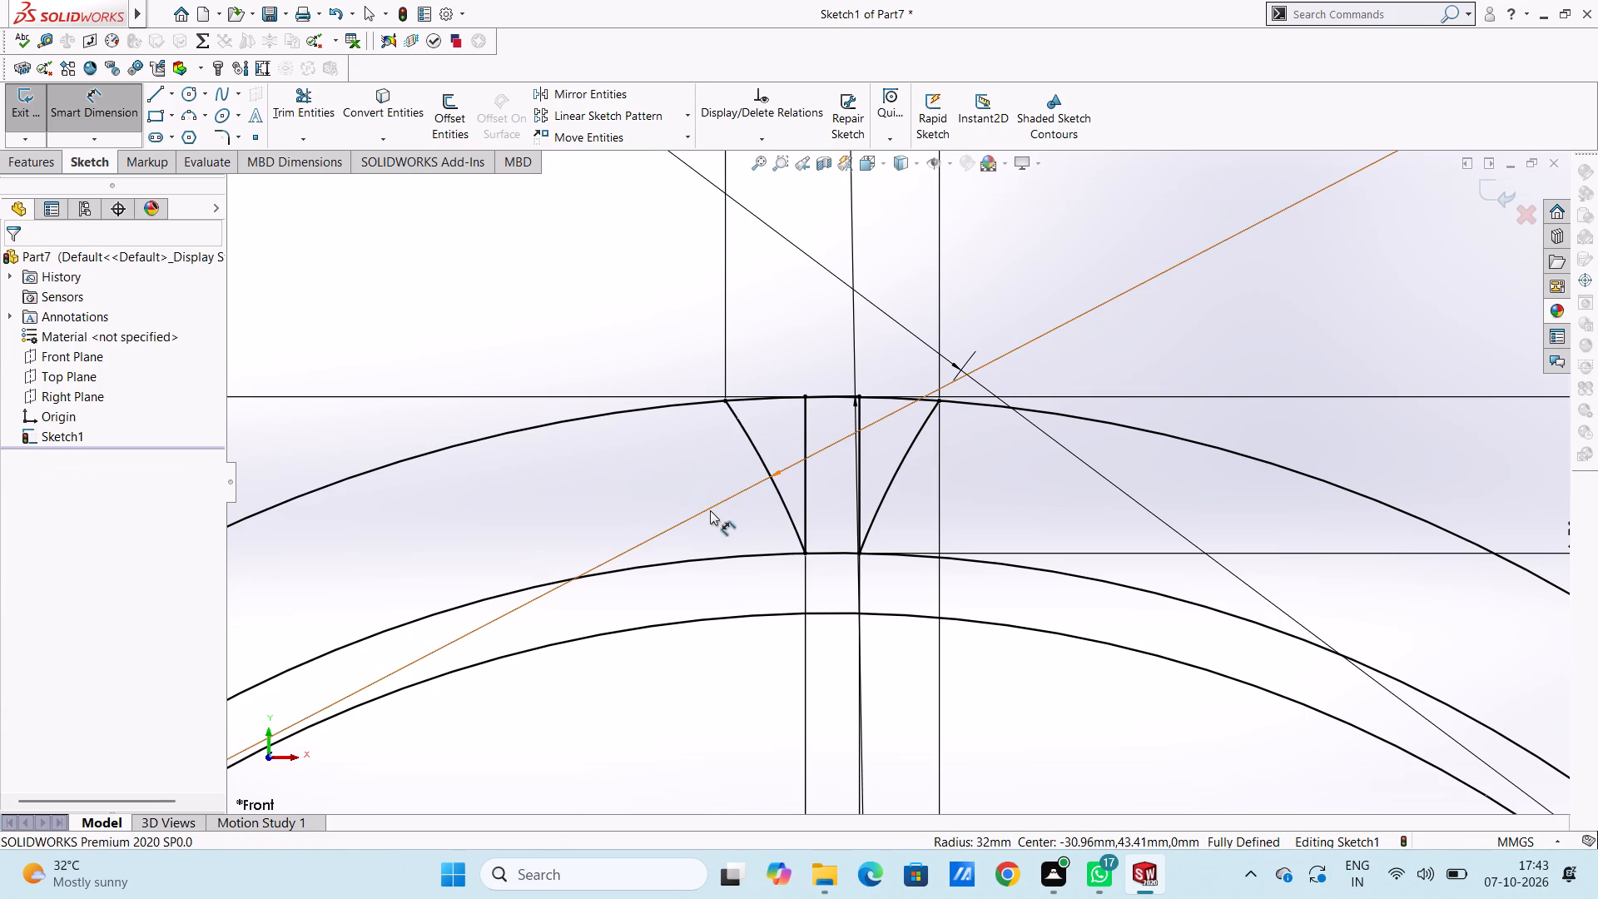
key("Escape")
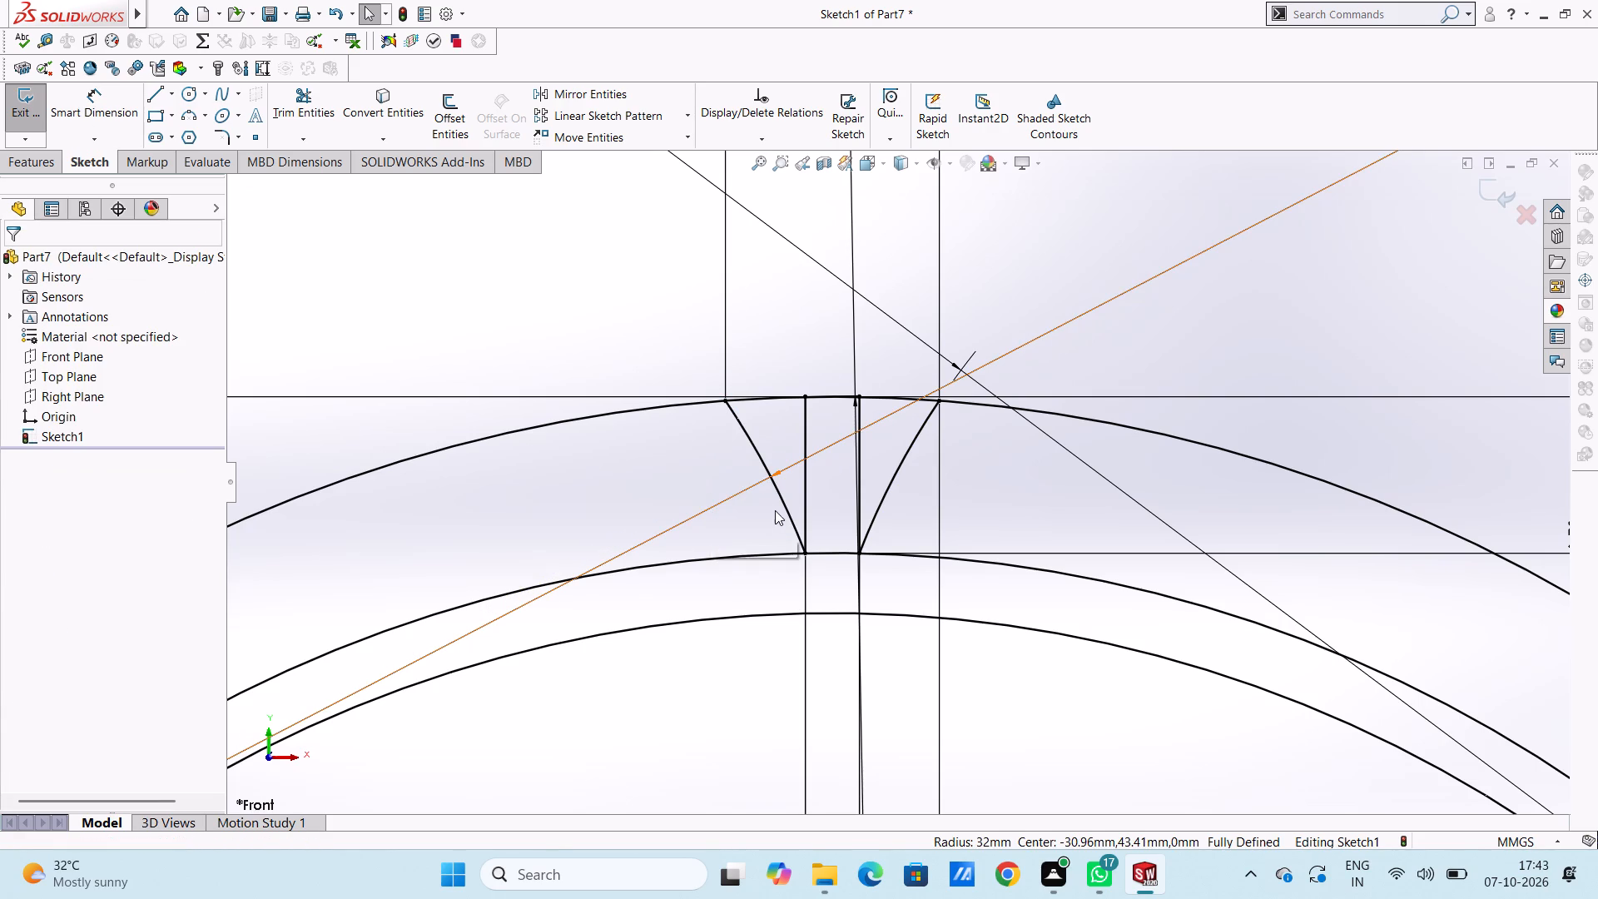
Set up a circular sketch pattern of both tooth flank arcs about the origin, equally spaced over 360 degrees with 46 instances.
left_click(784, 511)
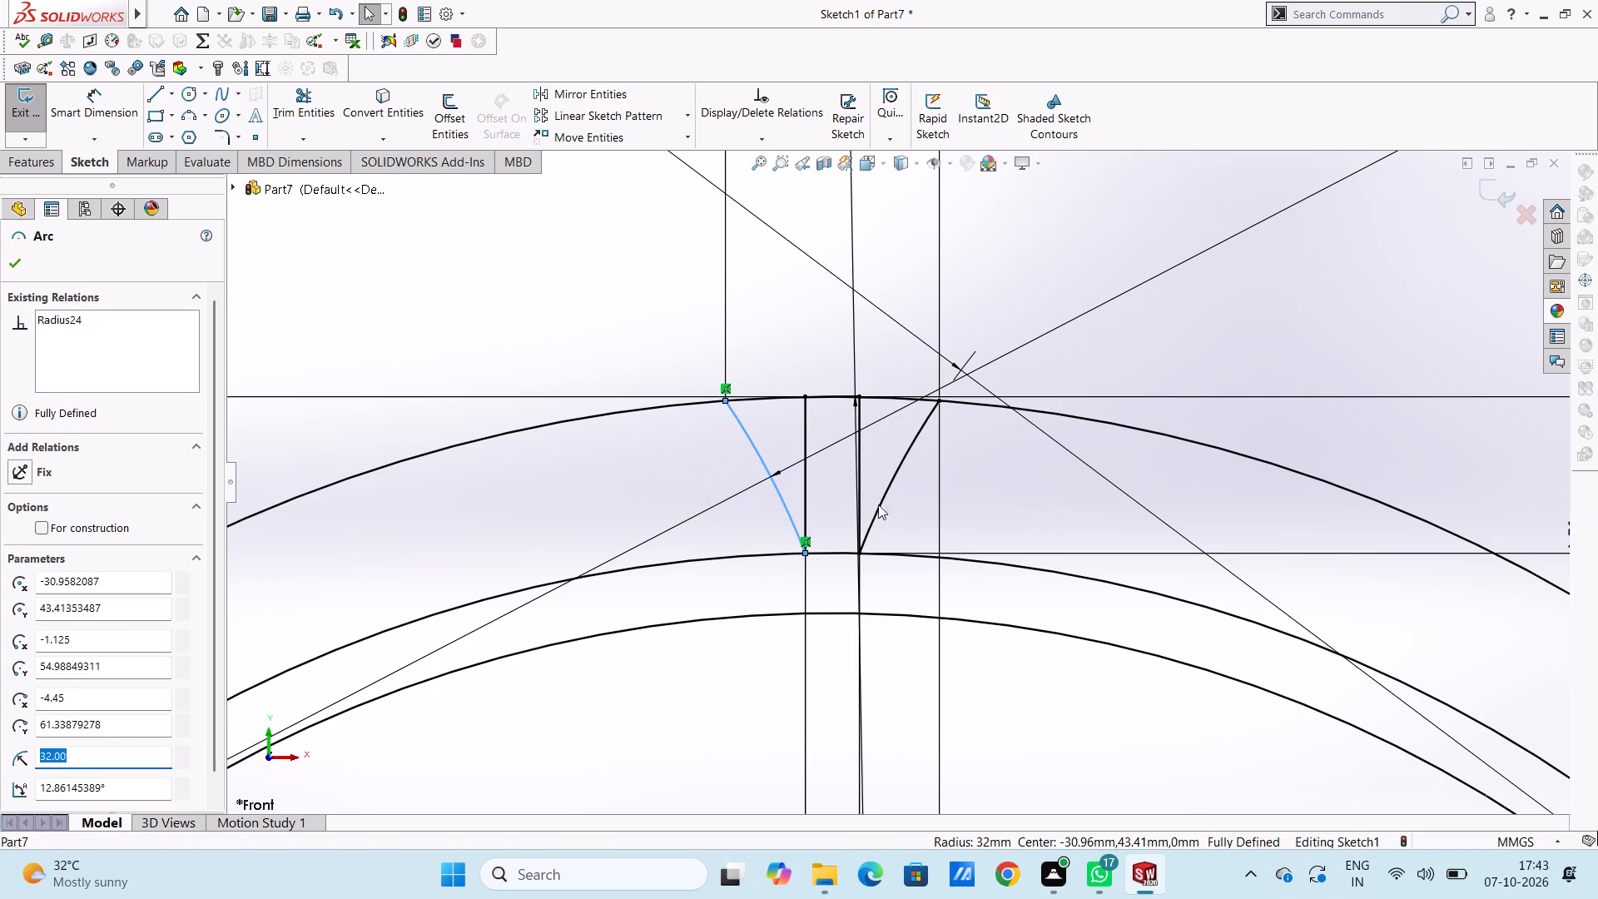
left_click(881, 506, "ctrl")
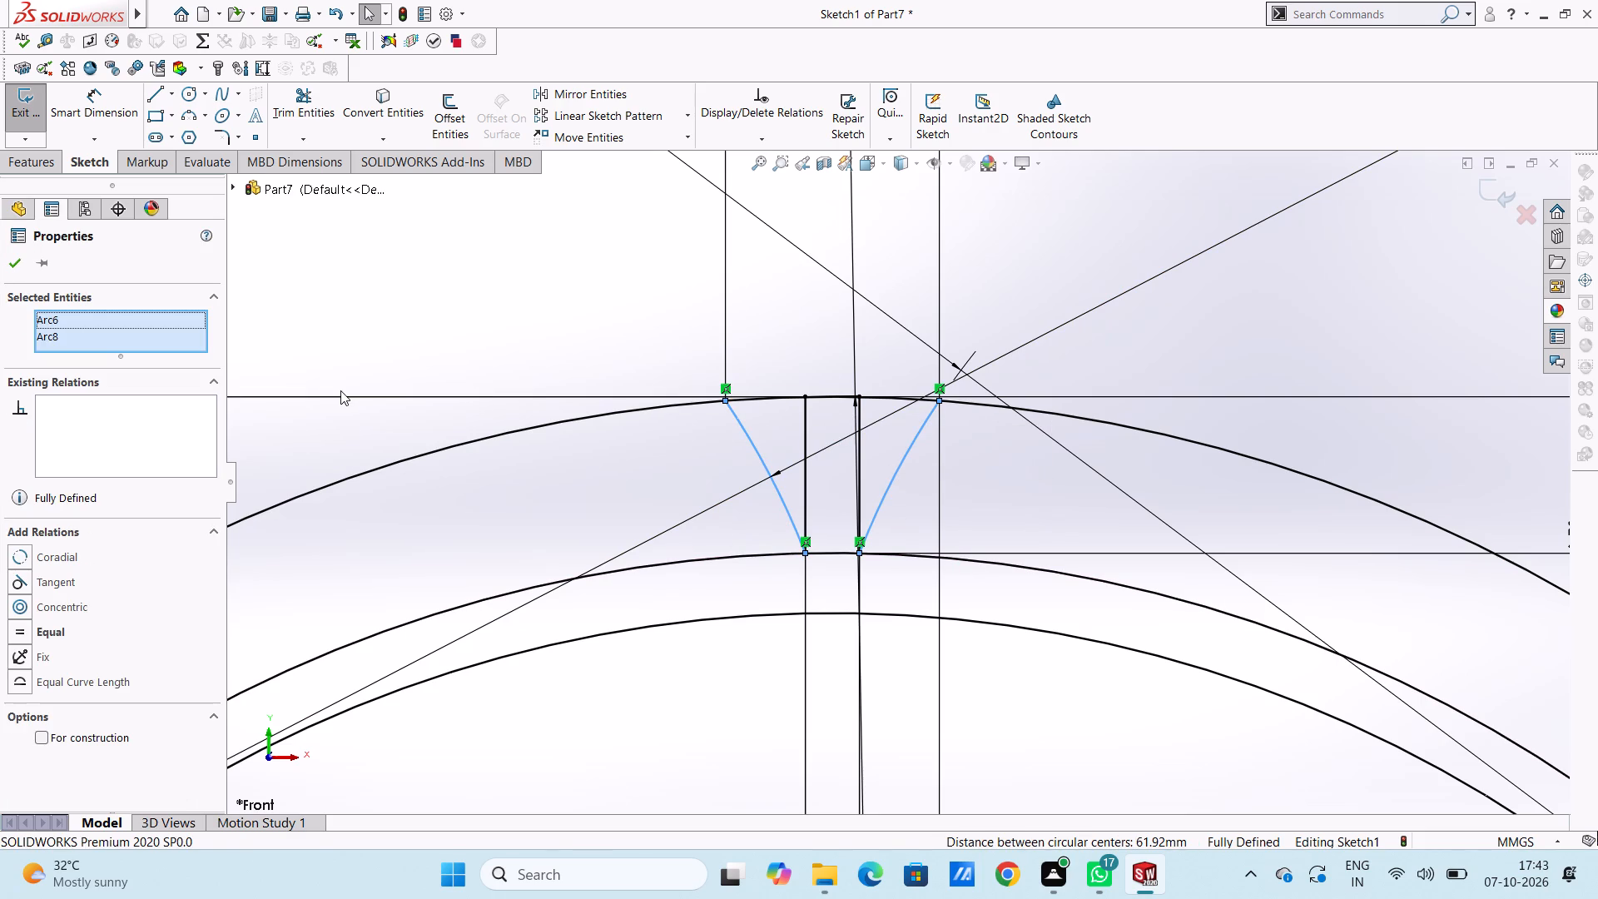
left_click(687, 117)
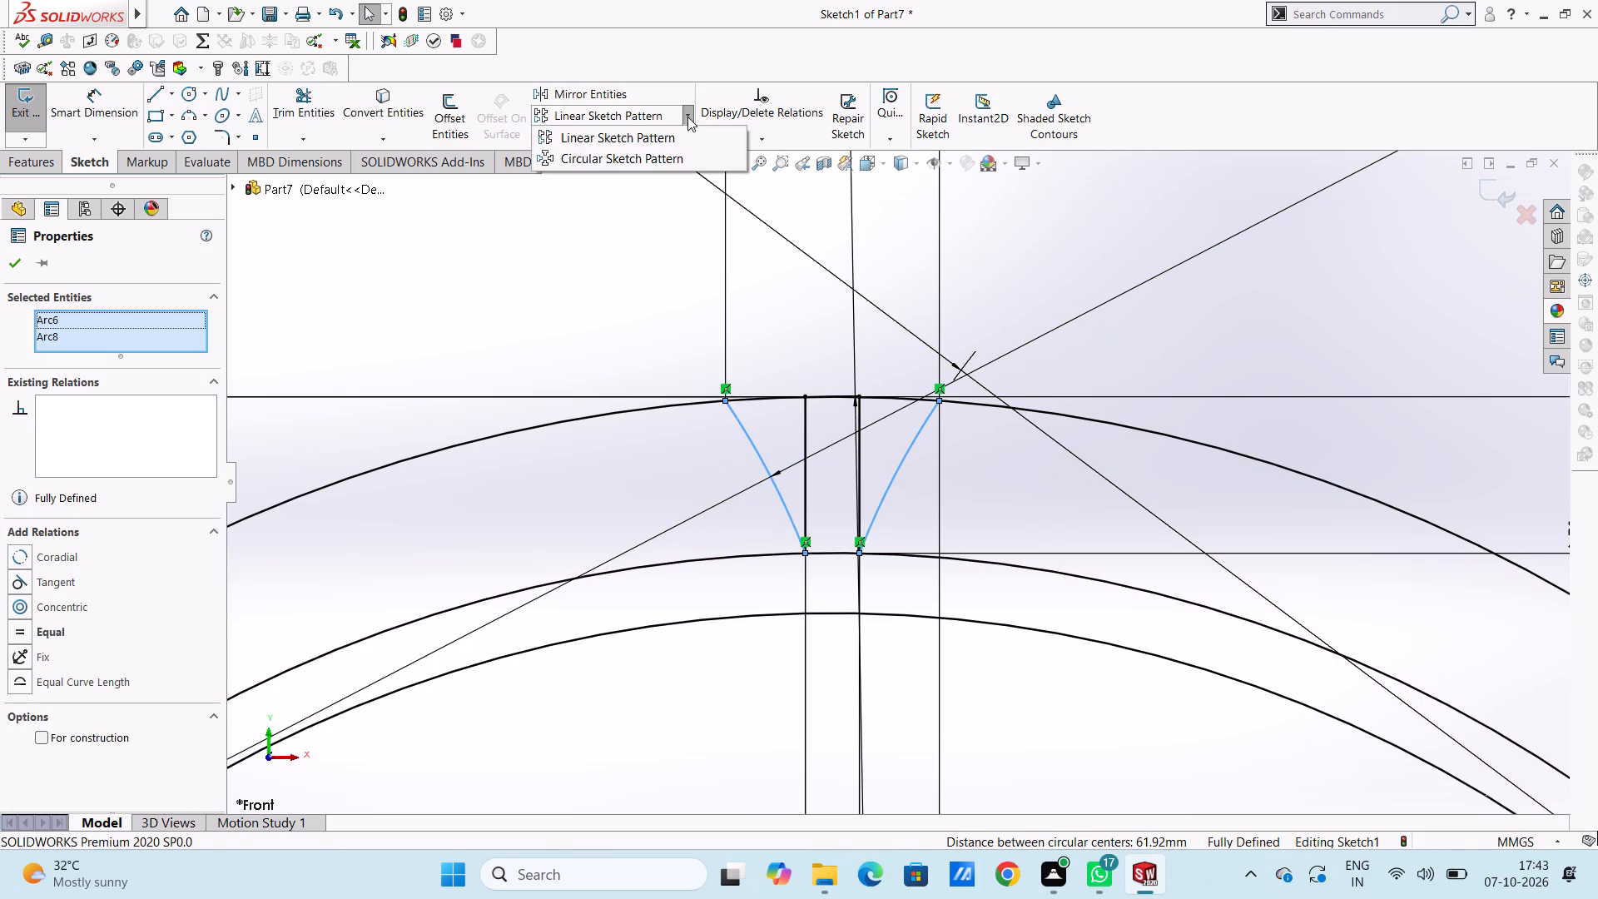
left_click(667, 156)
scroll(613, 272, "up", 5)
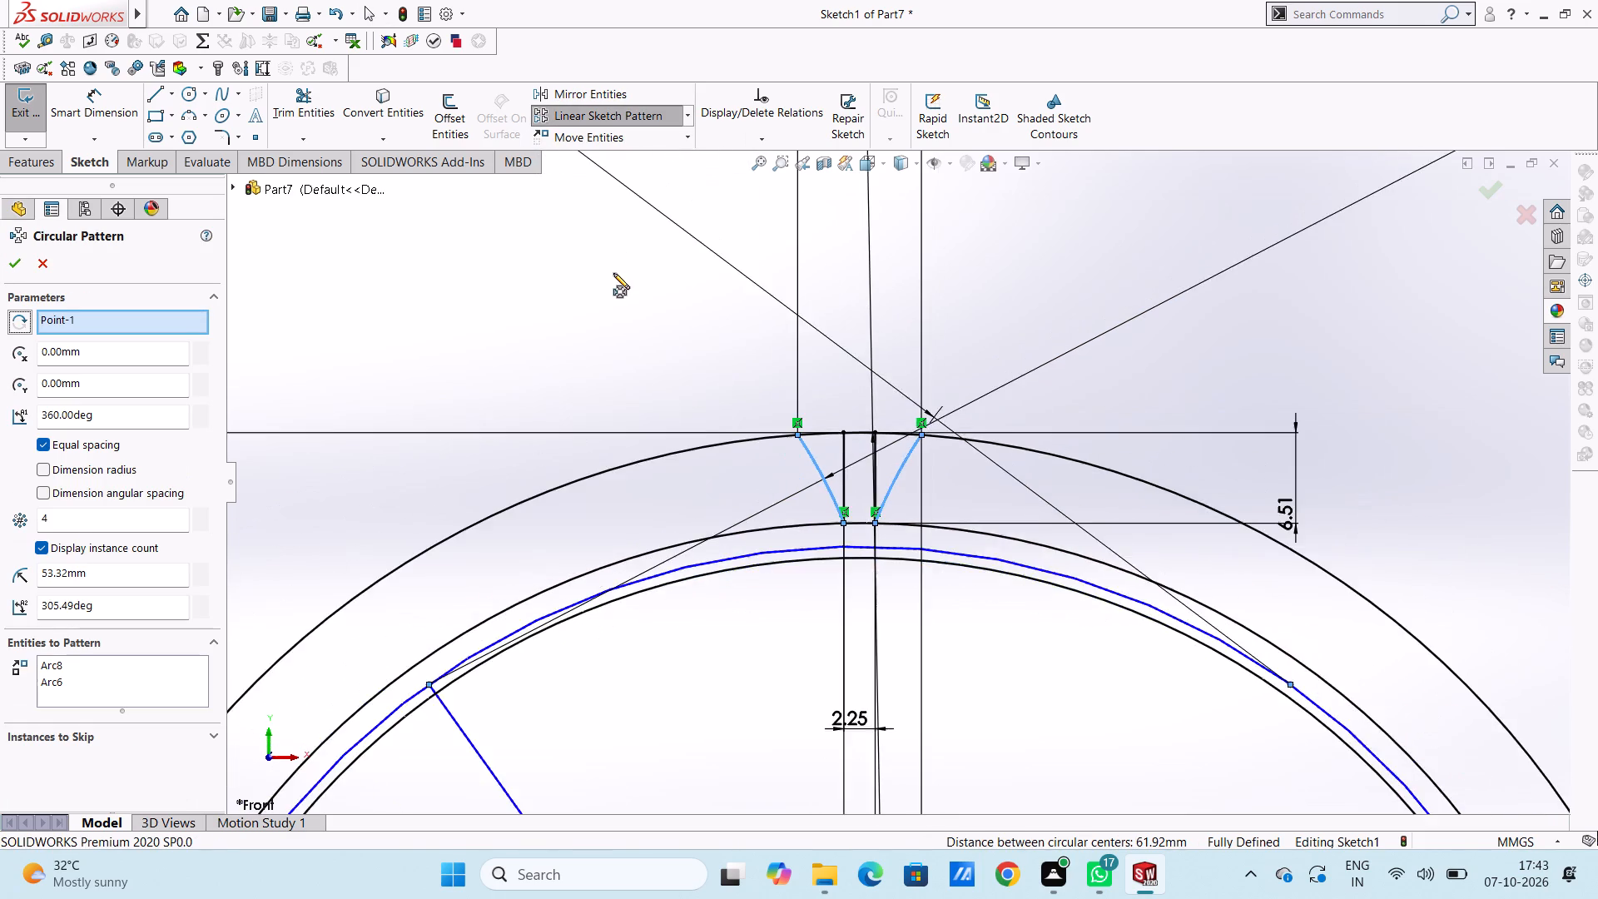
scroll(613, 273, "up", 13)
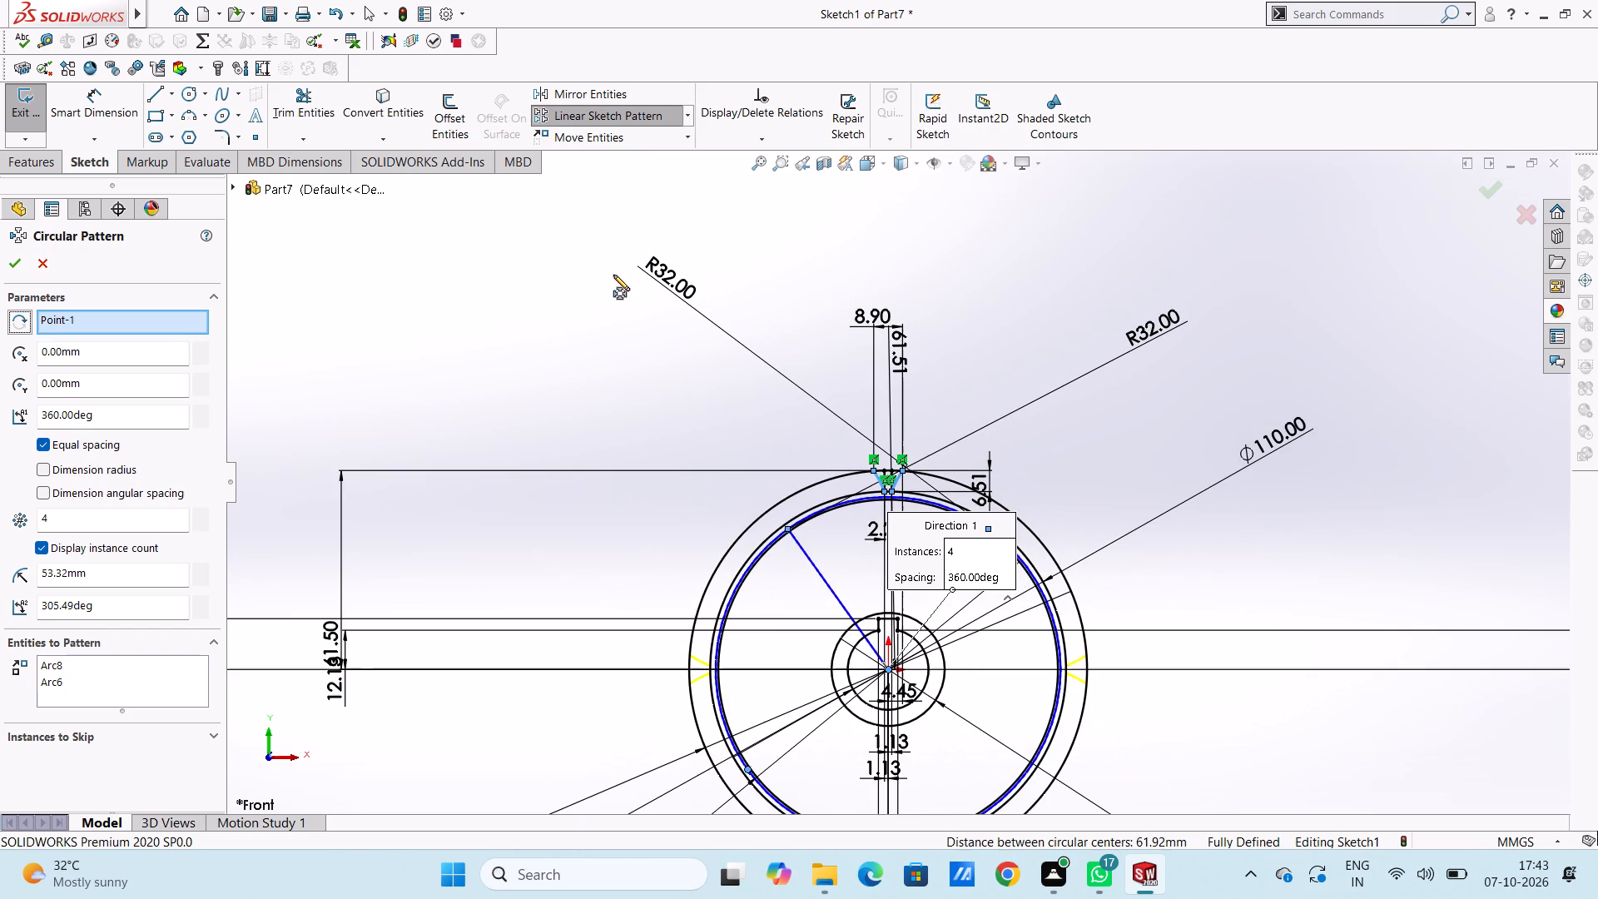
scroll(876, 559, "down", 5)
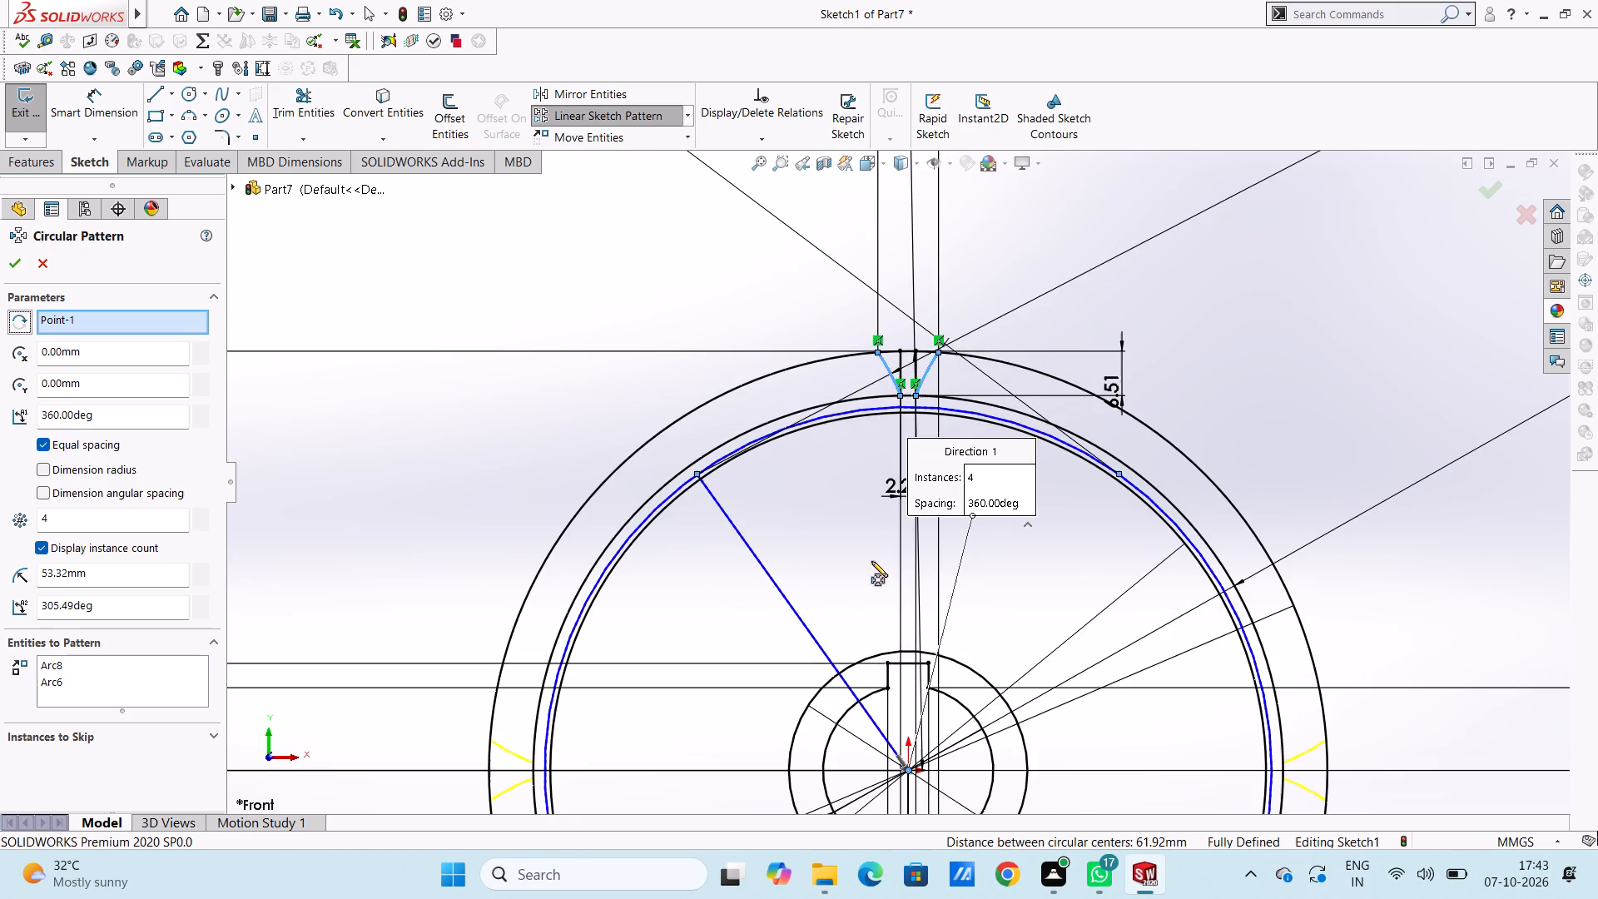
scroll(890, 524, "down", 5)
scroll(875, 438, "up", 3)
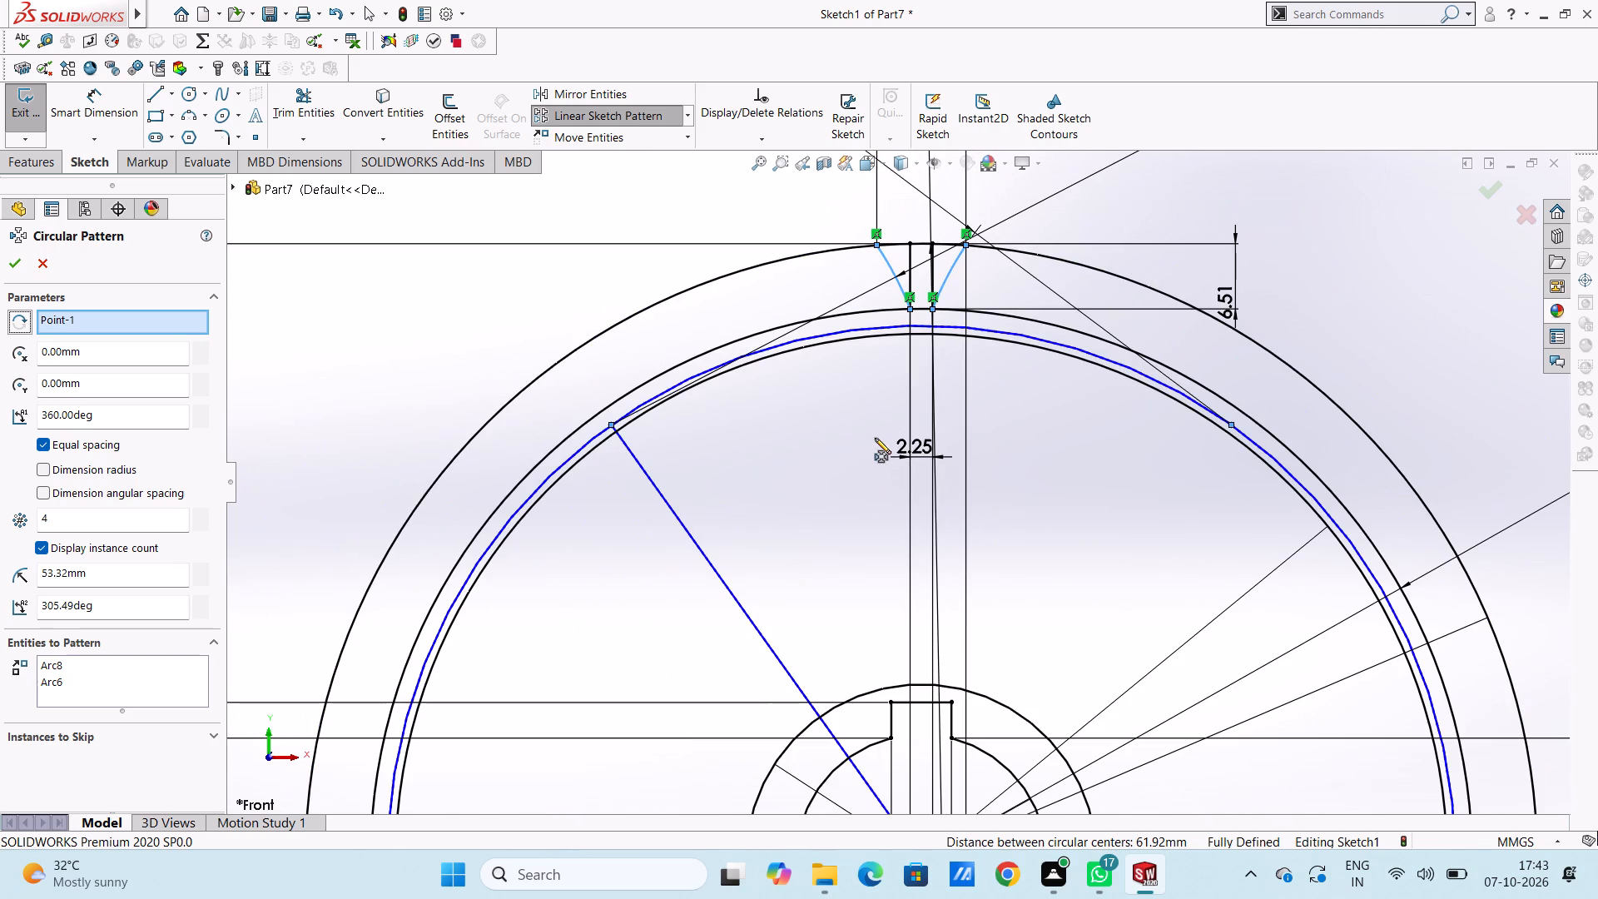
double_click(92, 518)
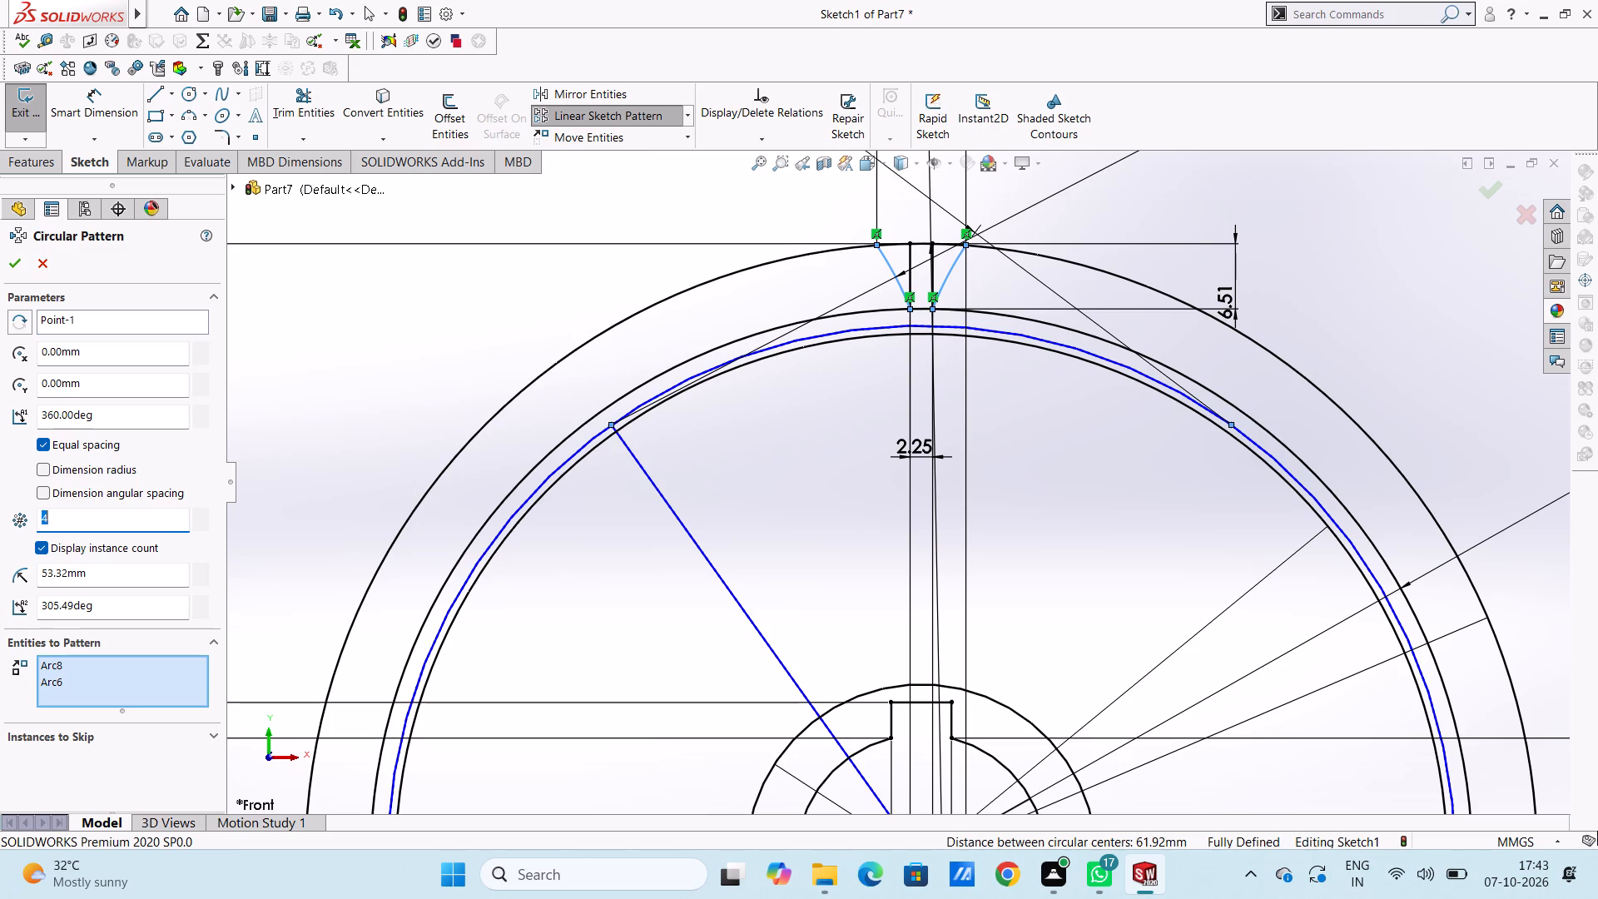
type("46")
key("Return")
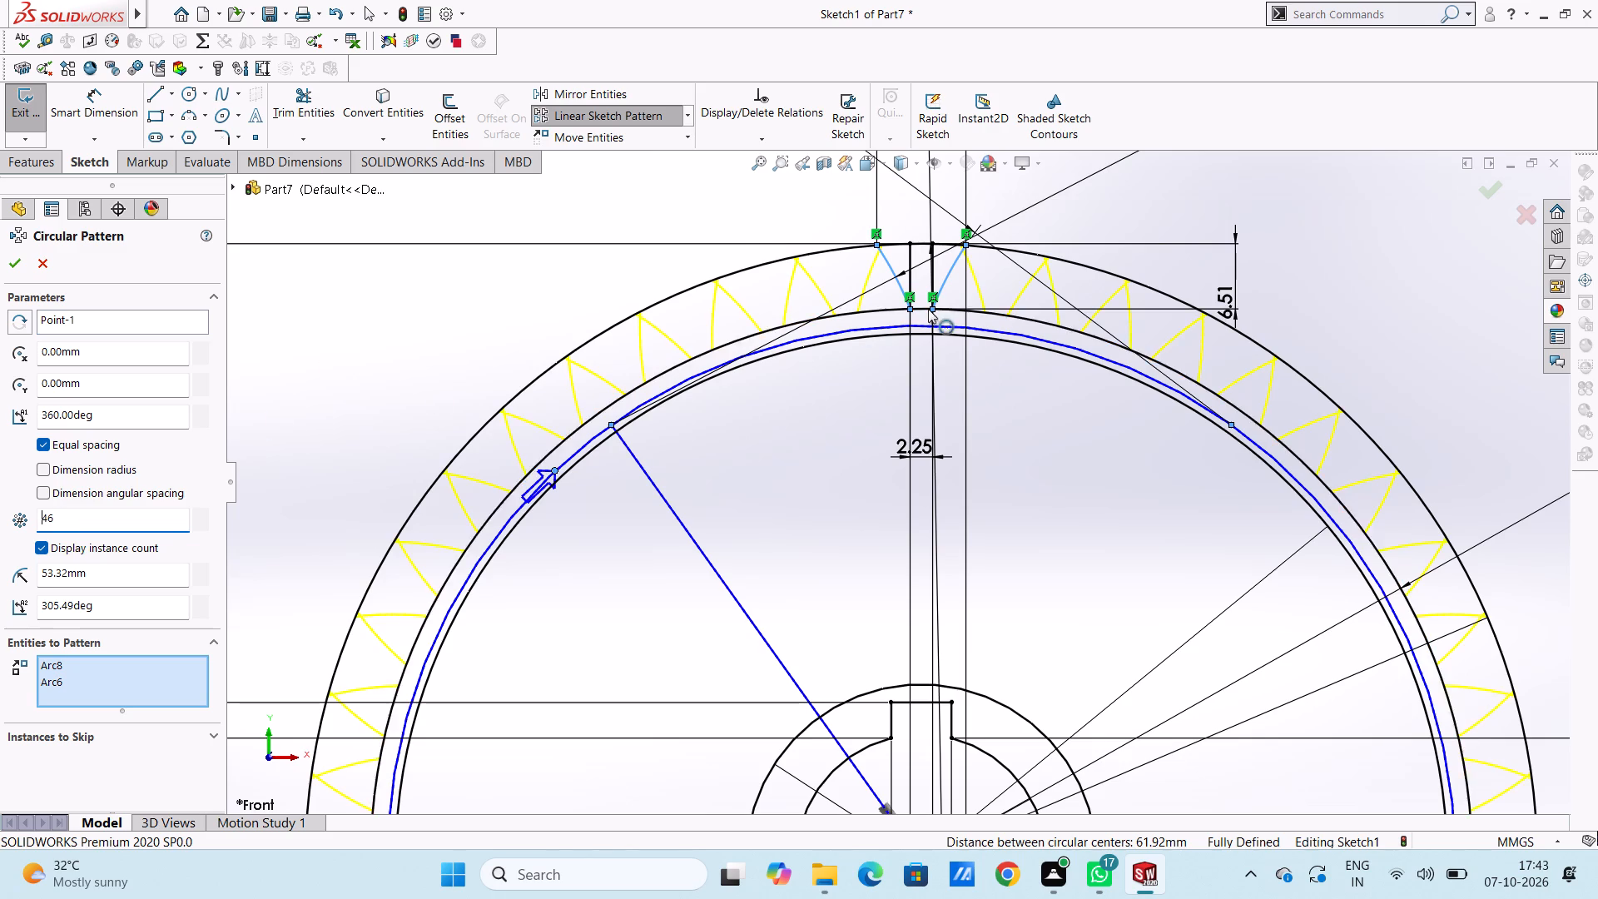
Examine the pattern preview for how neighbouring flank arcs meet at the outer circle.
scroll(928, 309, "down", 2)
scroll(866, 267, "down", 7)
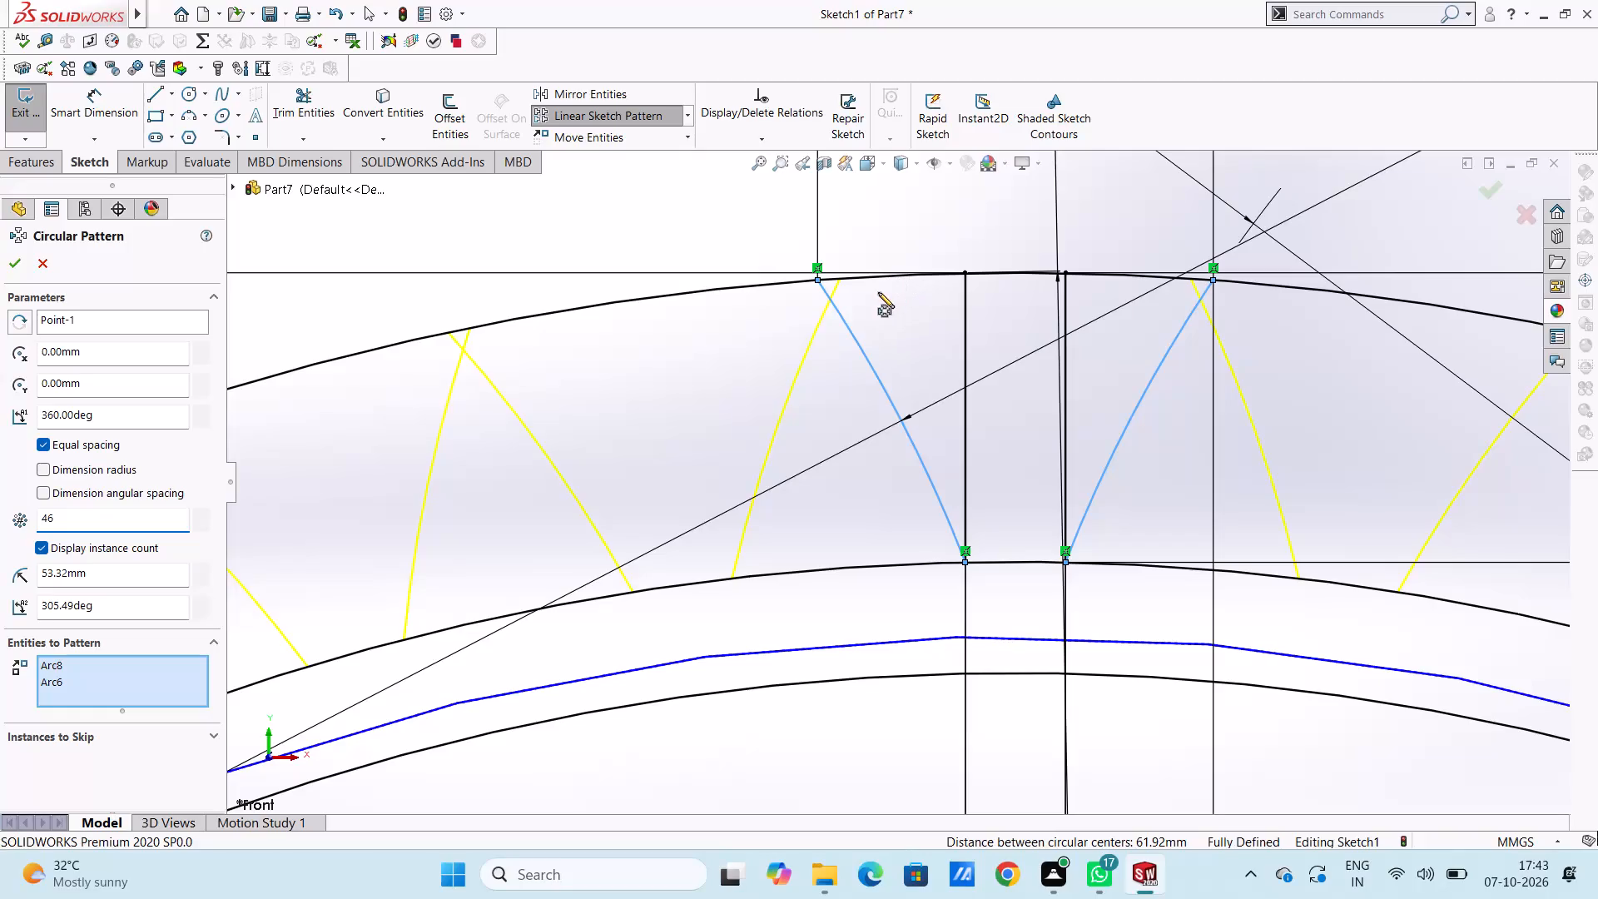
scroll(843, 308, "up", 5)
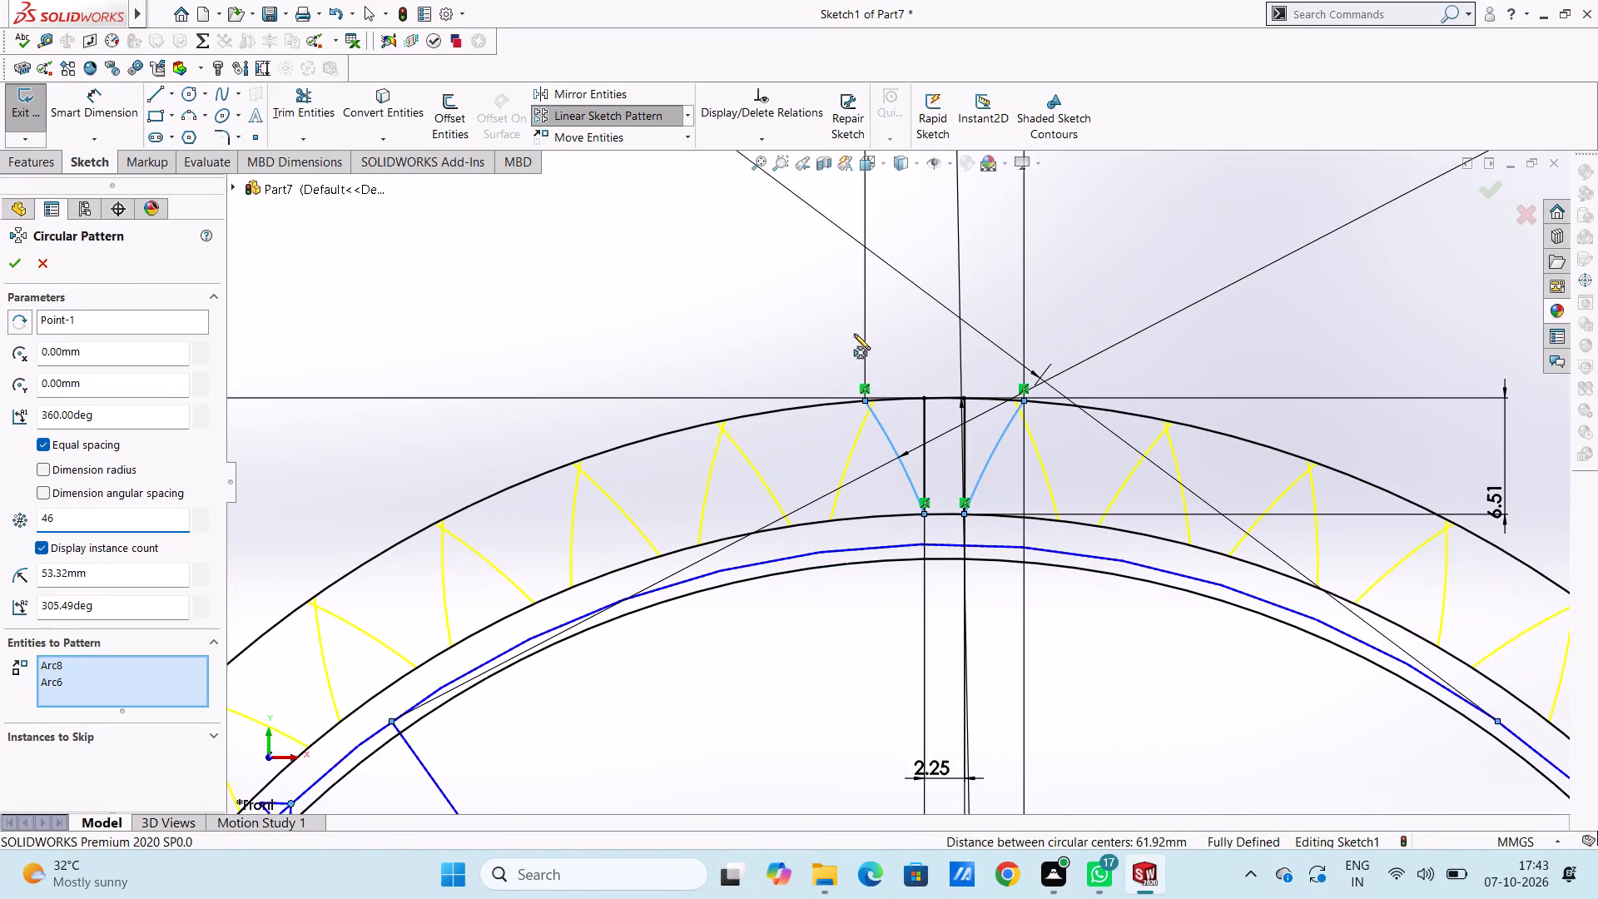
scroll(892, 436, "up", 5)
scroll(944, 587, "up", 4)
scroll(1015, 719, "down", 2)
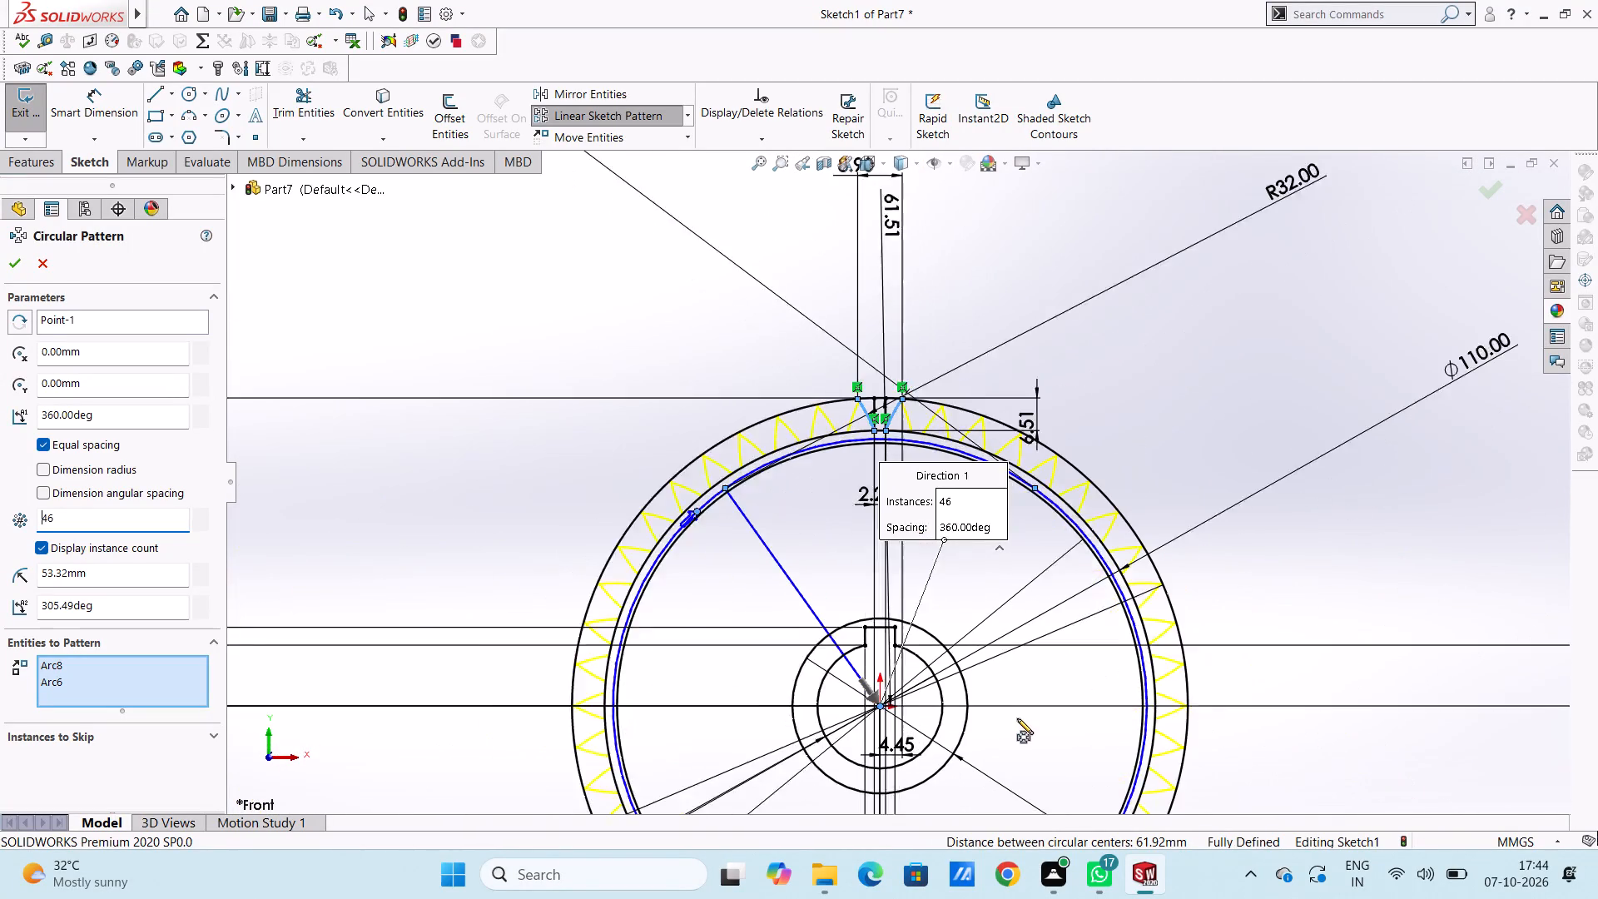
scroll(979, 403, "down", 4)
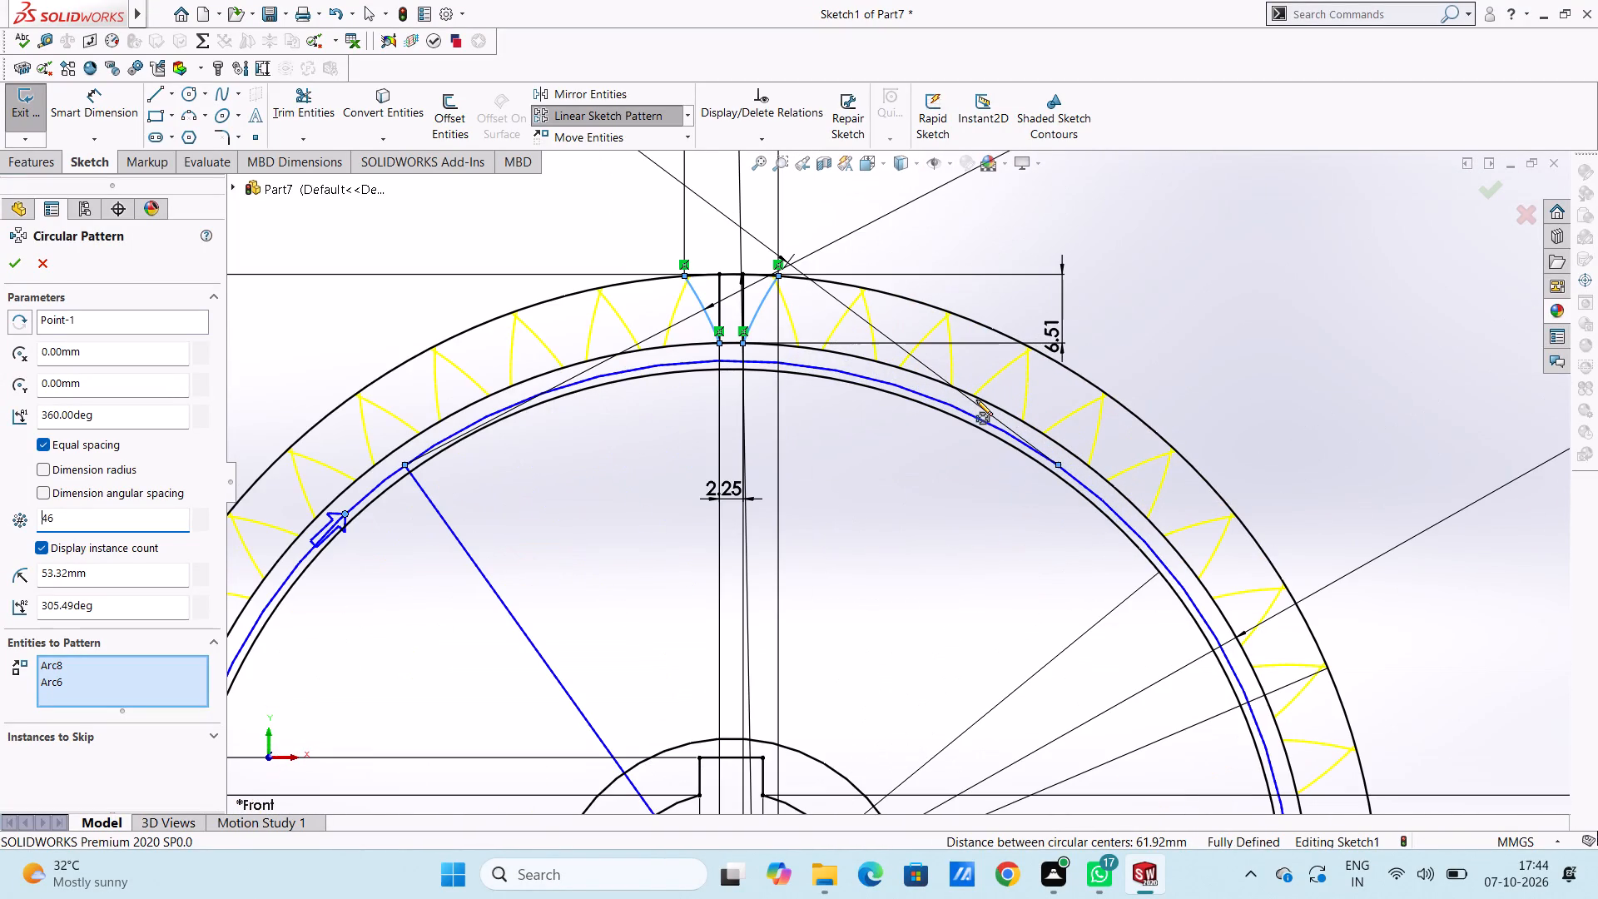
scroll(1023, 376, "down", 4)
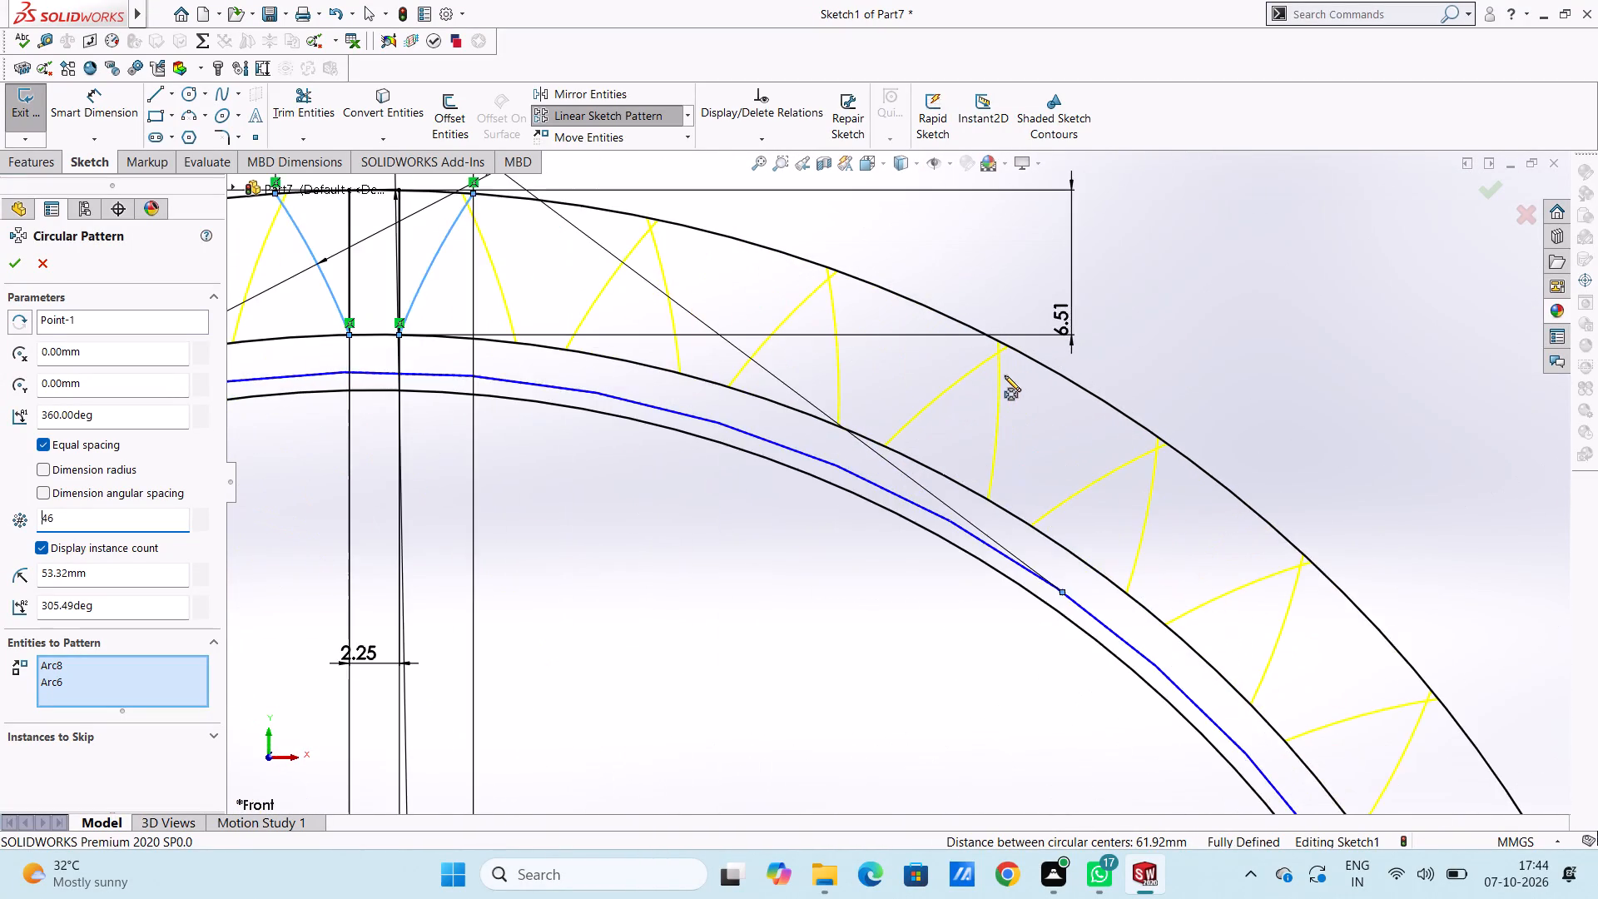
scroll(1005, 375, "down", 10)
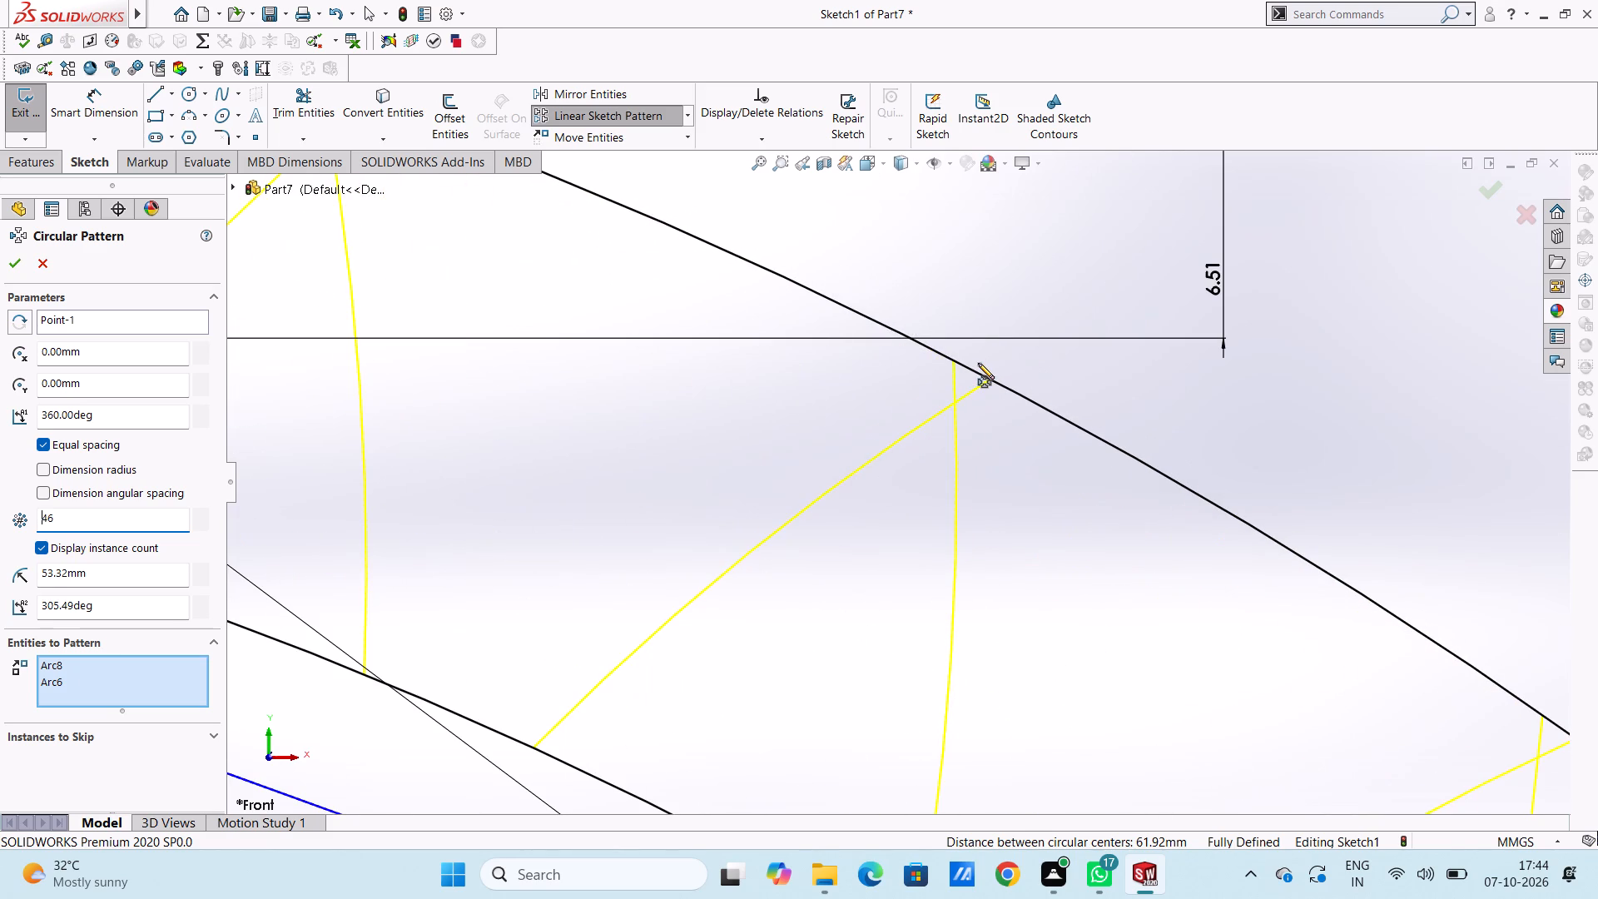
scroll(973, 406, "down", 4)
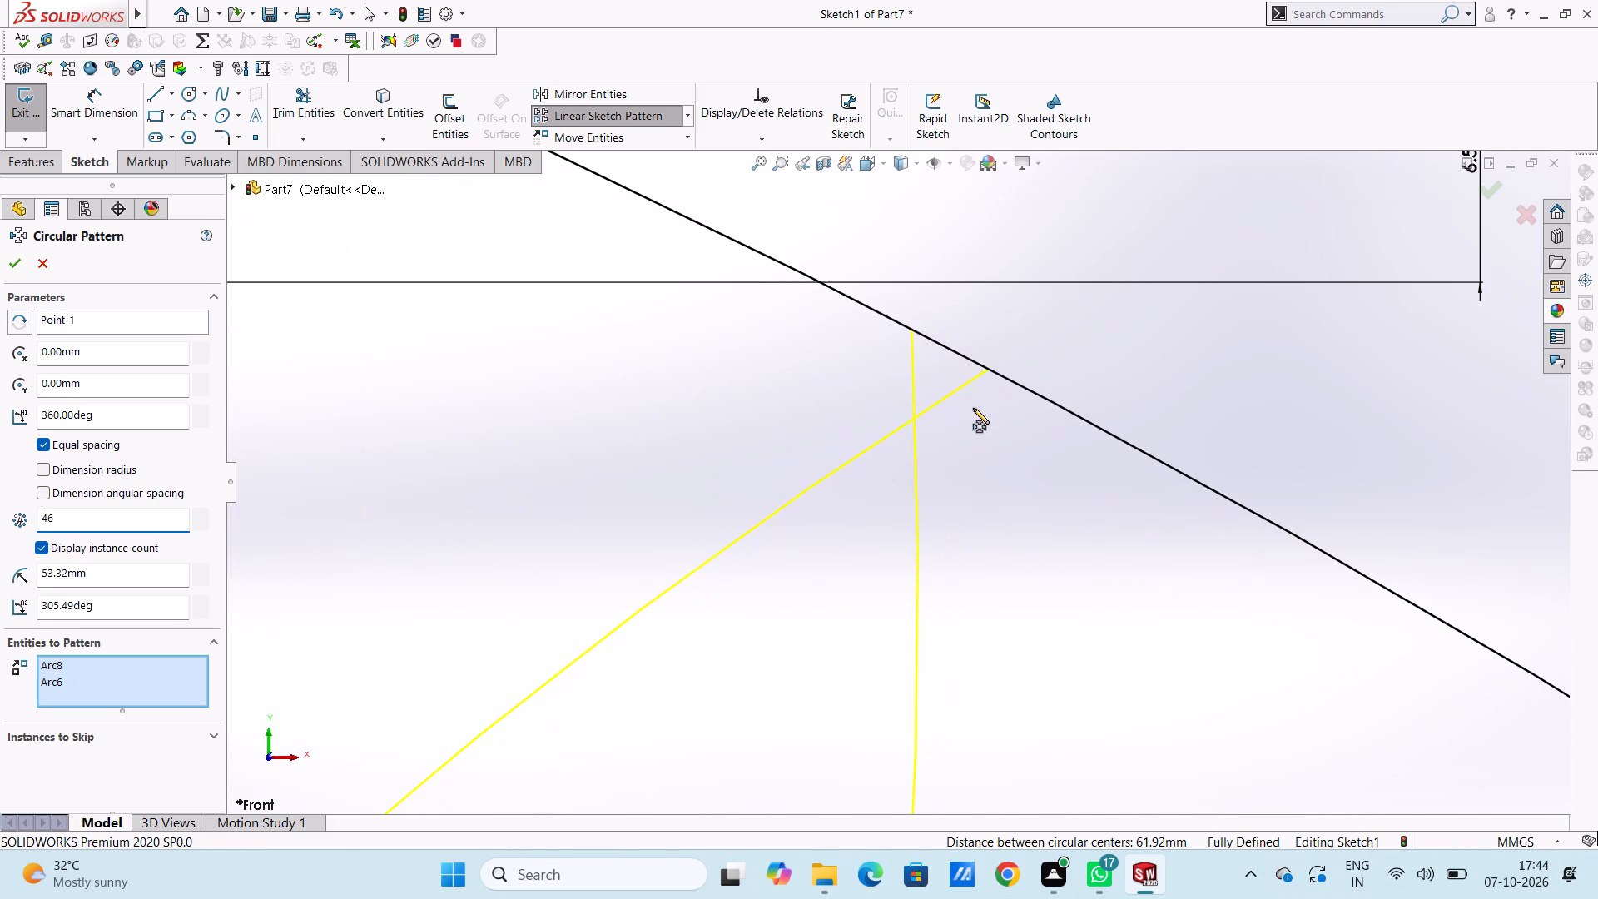
scroll(973, 408, "up", 10)
scroll(773, 481, "up", 5)
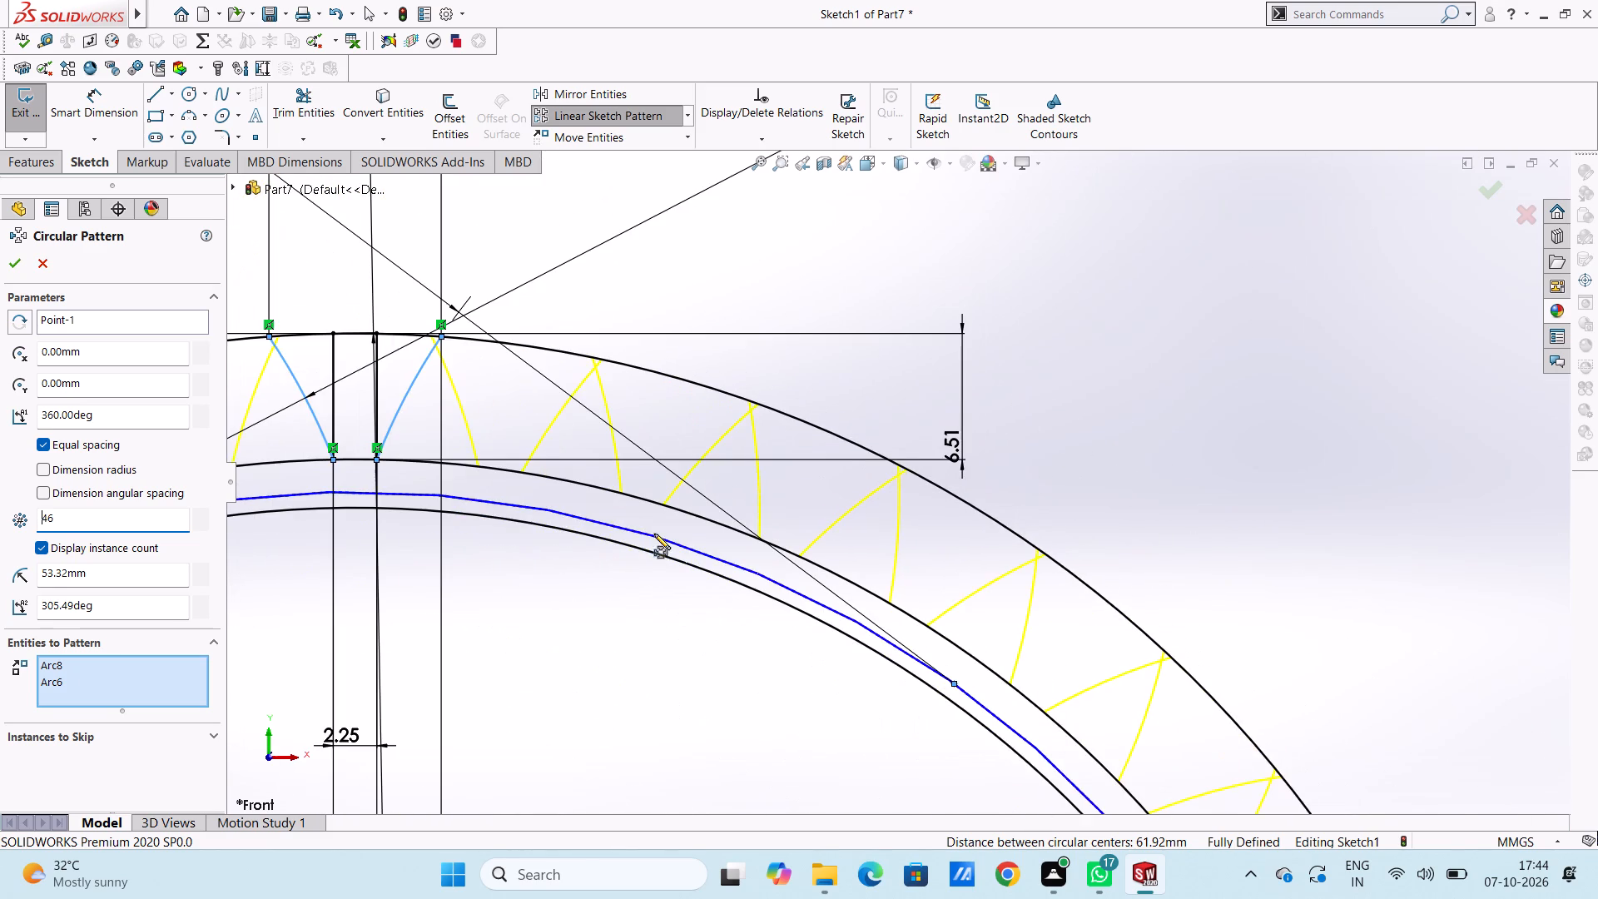
scroll(638, 536, "up", 2)
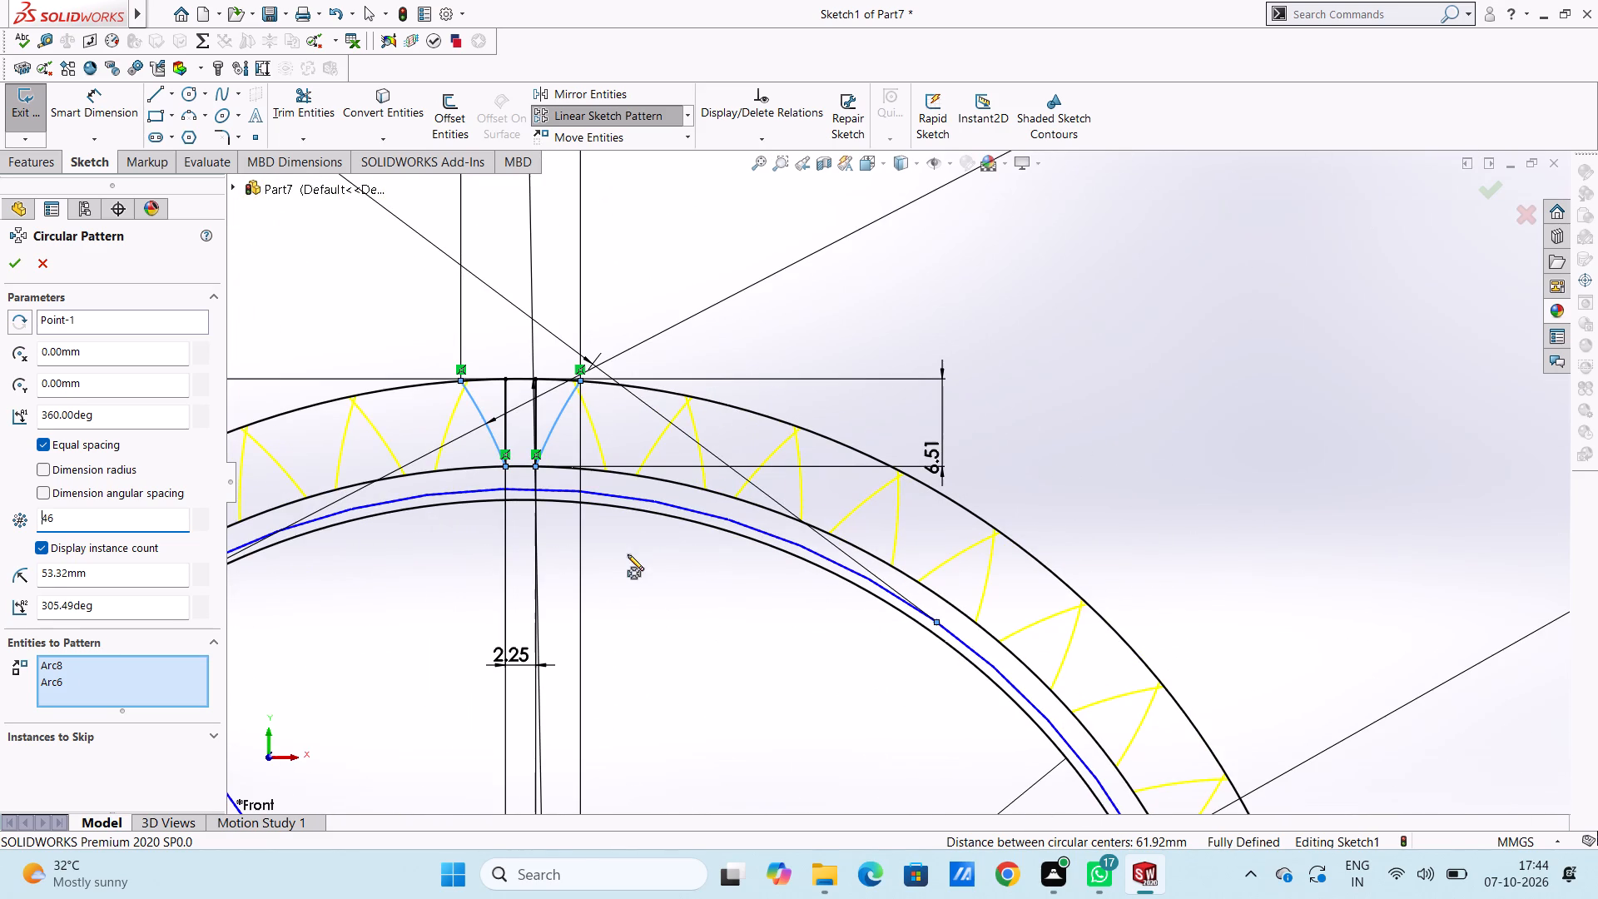
Set the circular pattern's instance count to 40 and apply the pattern.
double_click(83, 518)
type("40")
key("Return")
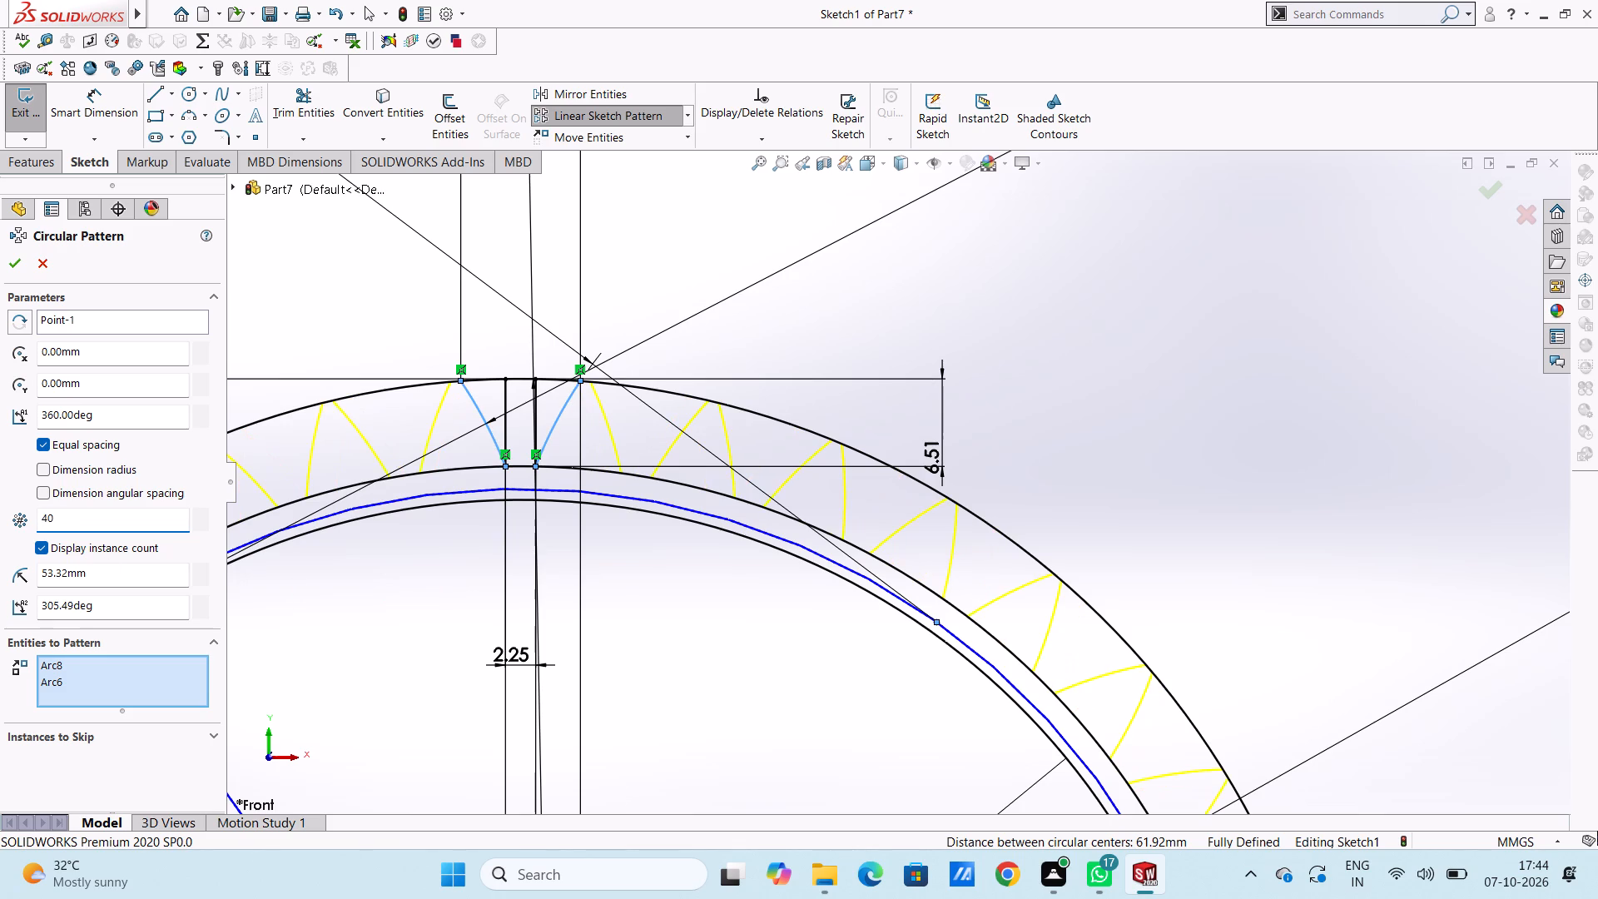
left_click(20, 266)
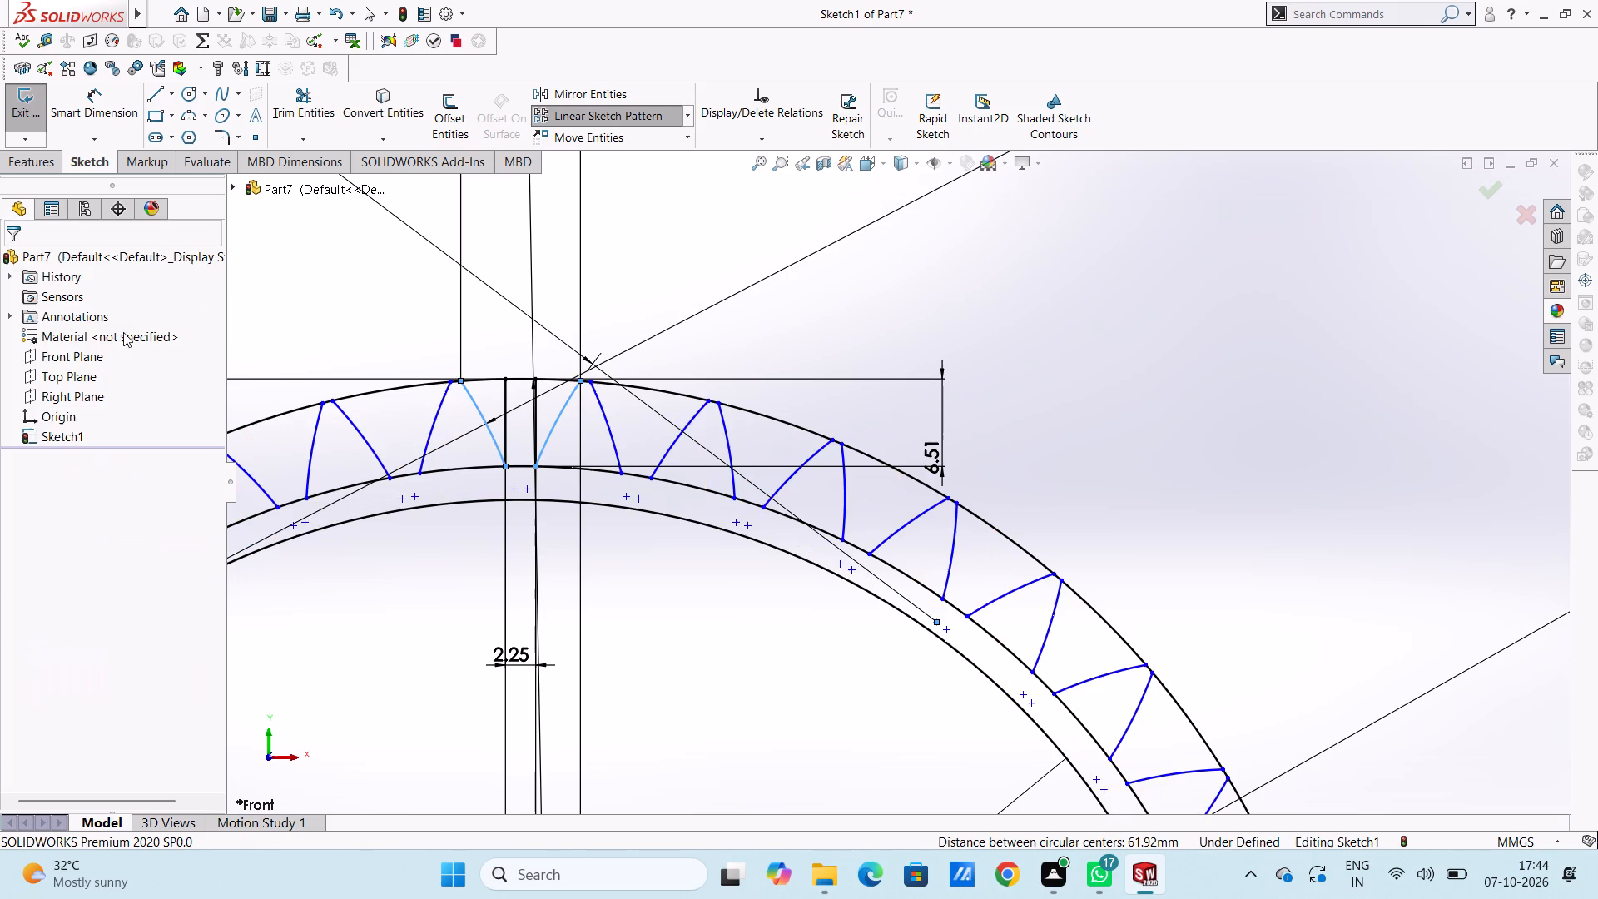
Examine the patterned flank arcs up close and around the whole gear profile.
scroll(439, 390, "down", 4)
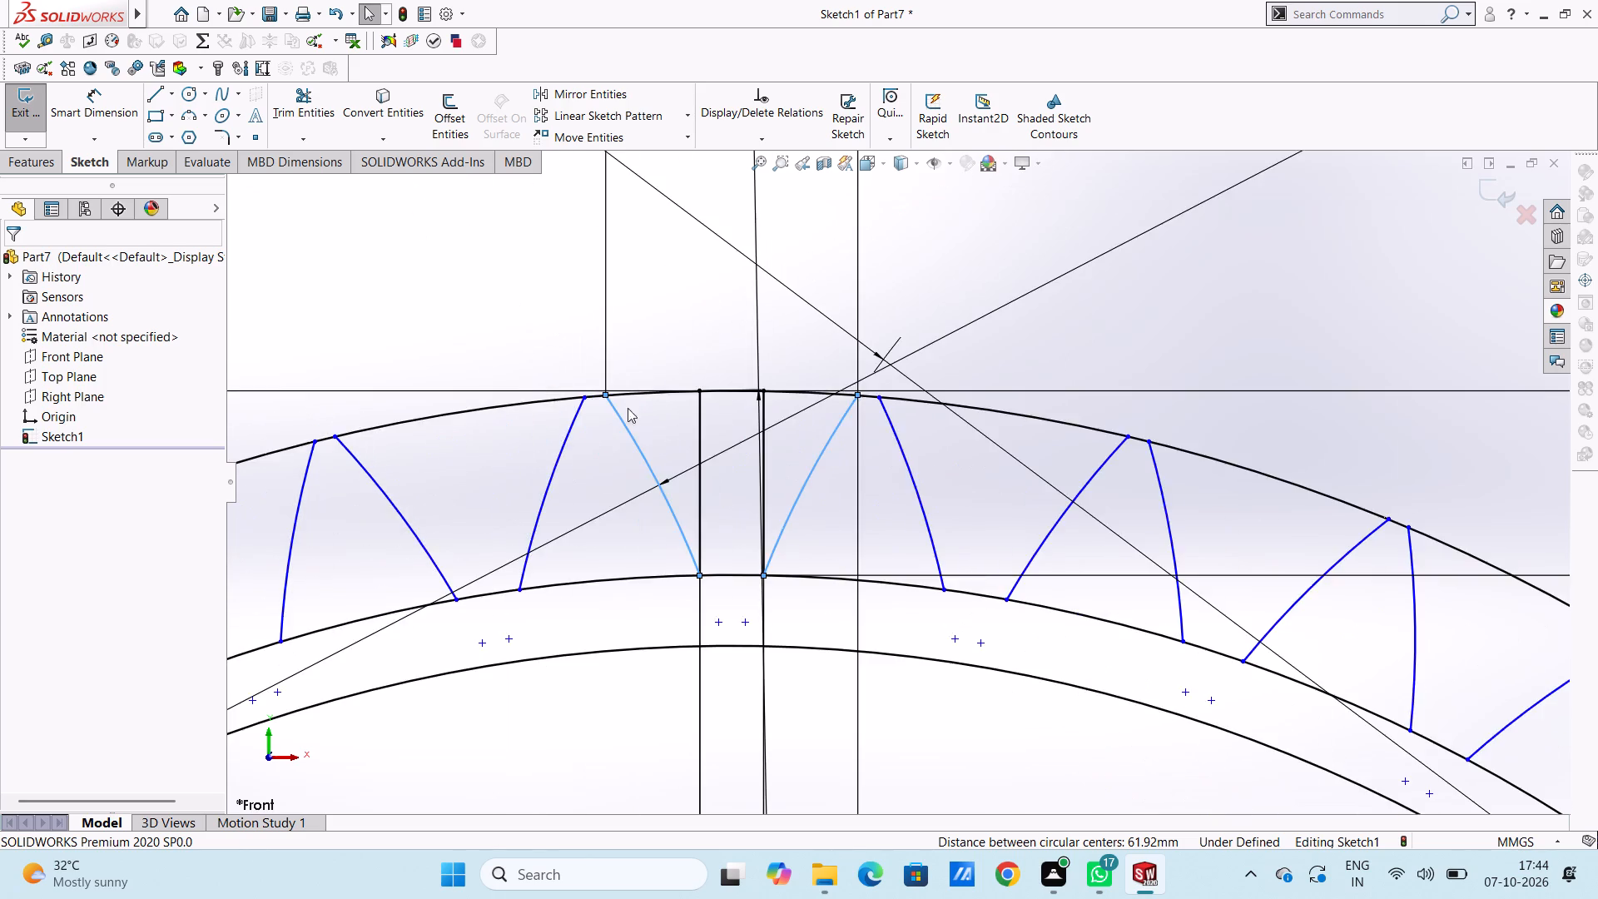
scroll(660, 420, "down", 5)
scroll(638, 418, "up", 17)
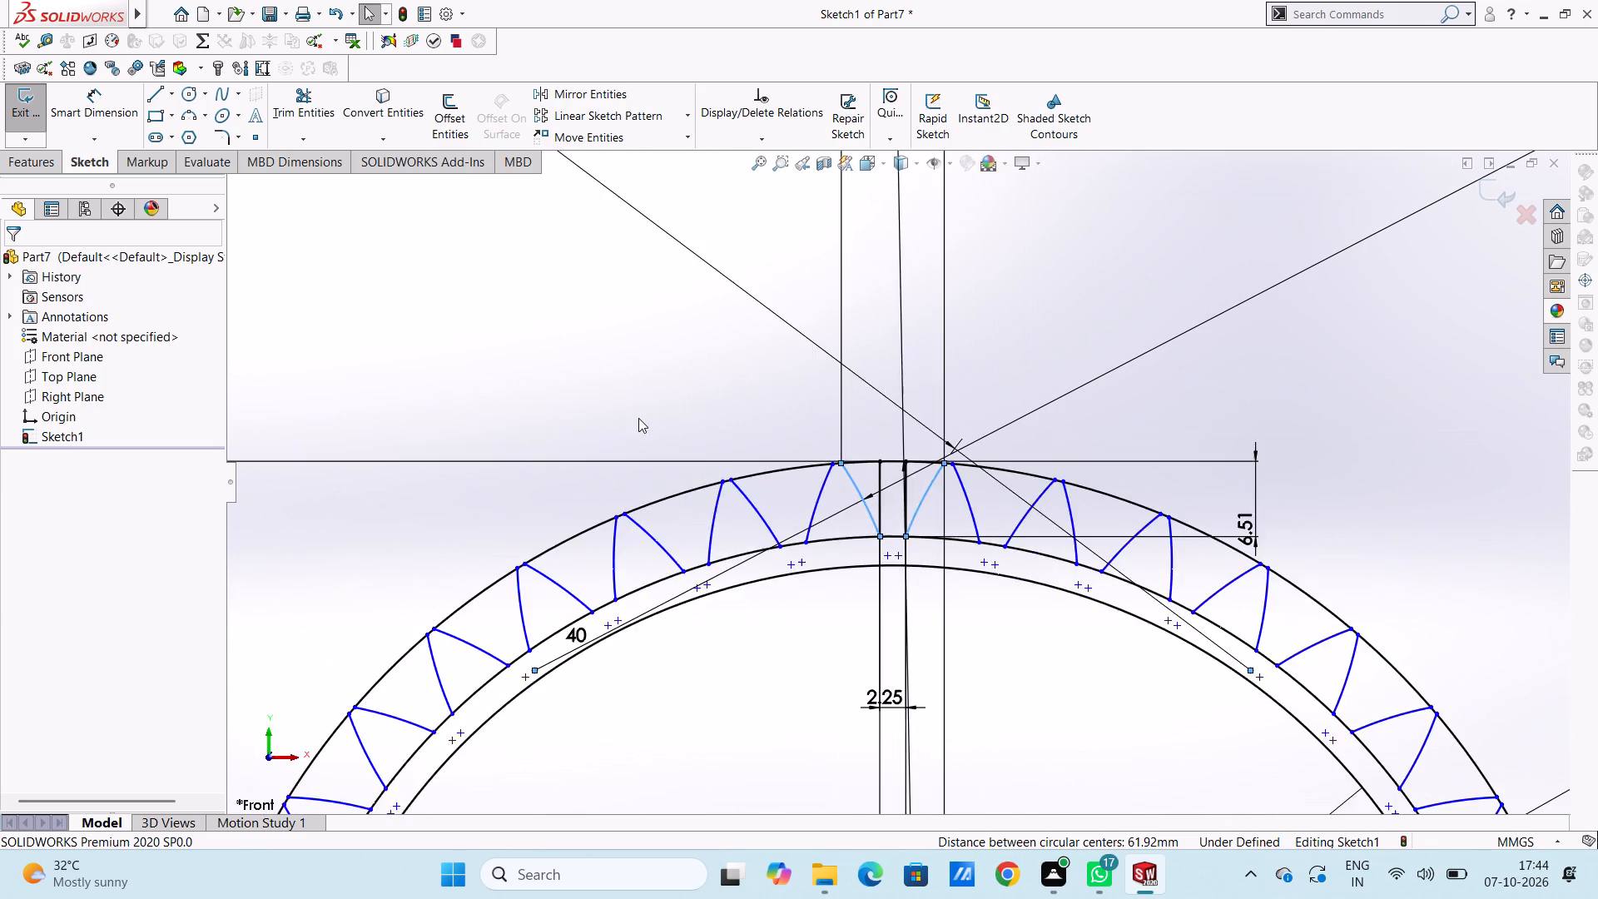
scroll(638, 419, "up", 7)
scroll(816, 712, "up", 5)
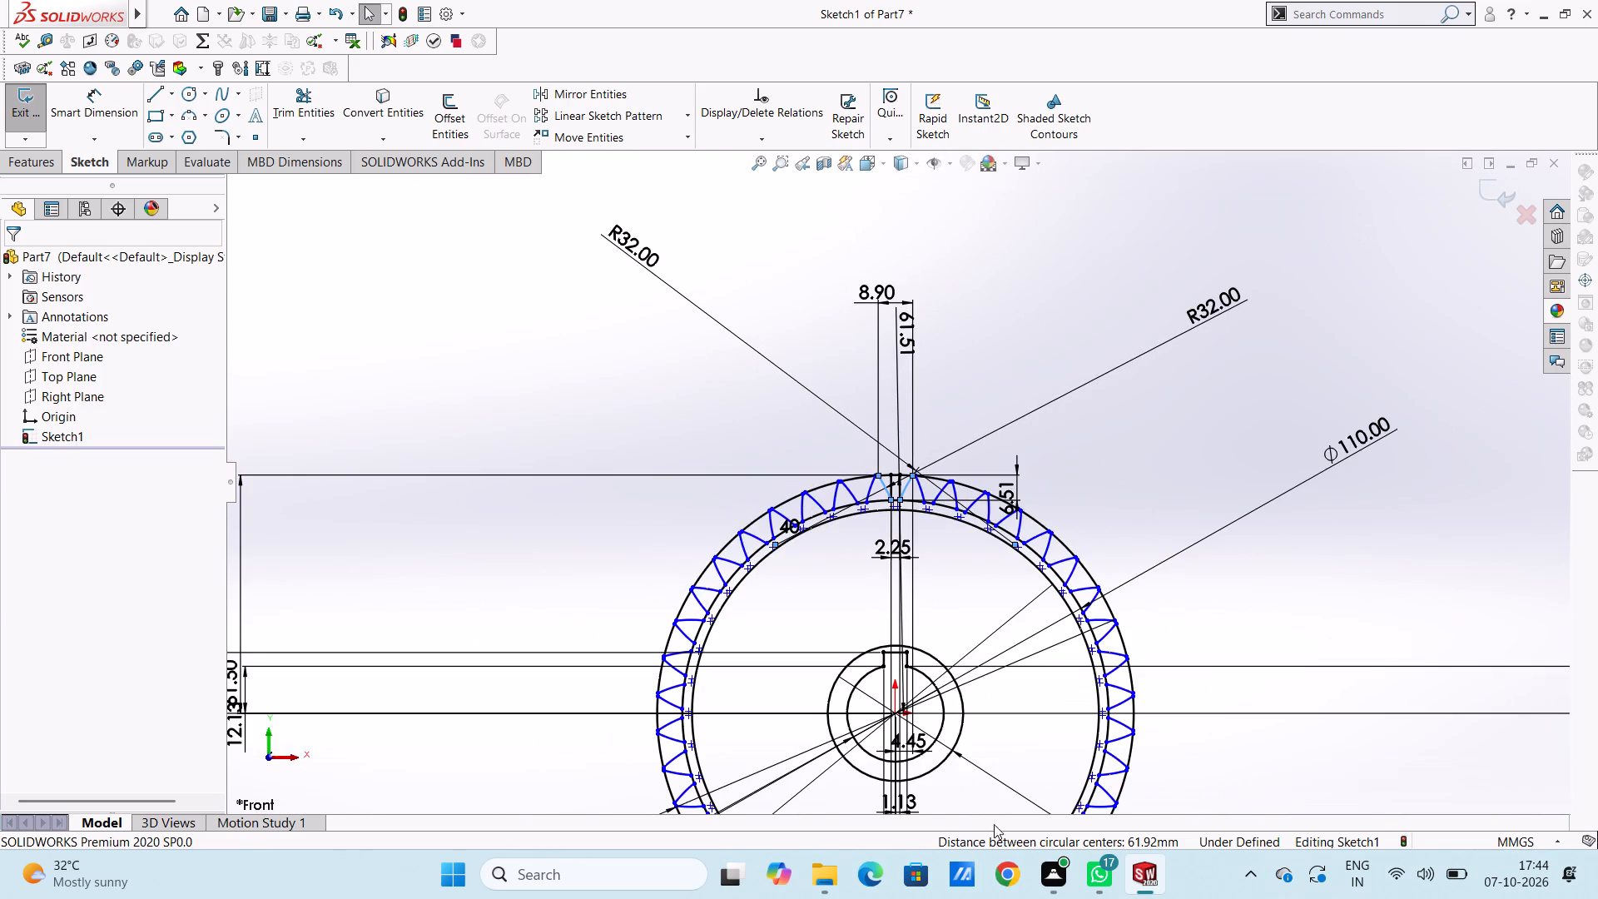
scroll(988, 809, "down", 5)
scroll(846, 589, "up", 8)
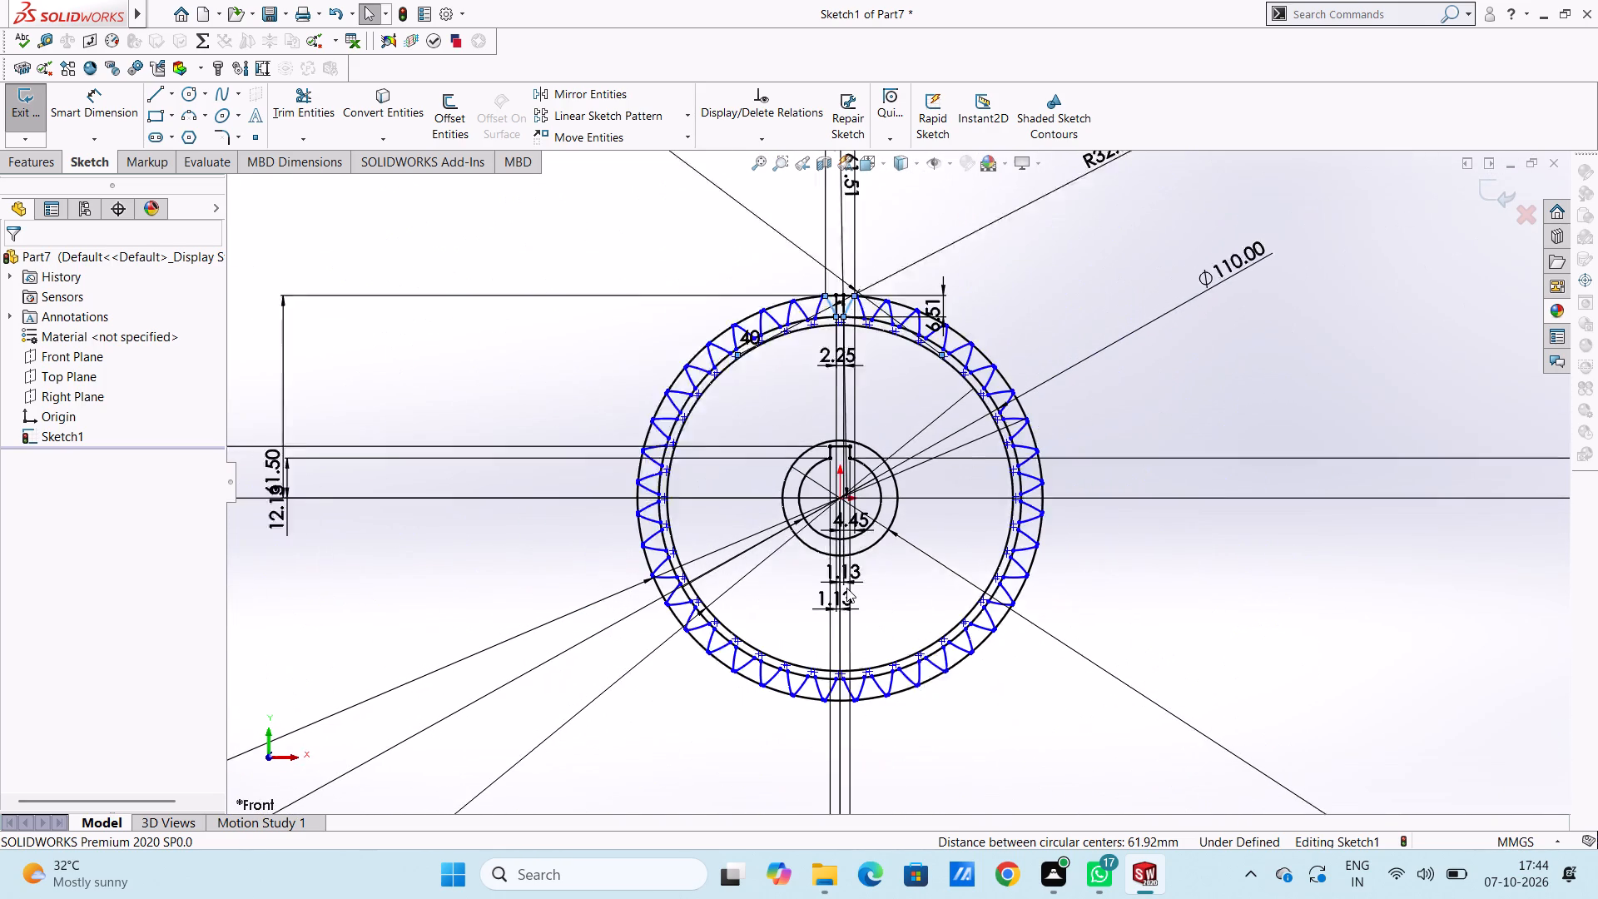
Trim the outer circle's segments across the first tooth gaps left of the gear's top, using Trim to closest.
scroll(933, 412, "down", 3)
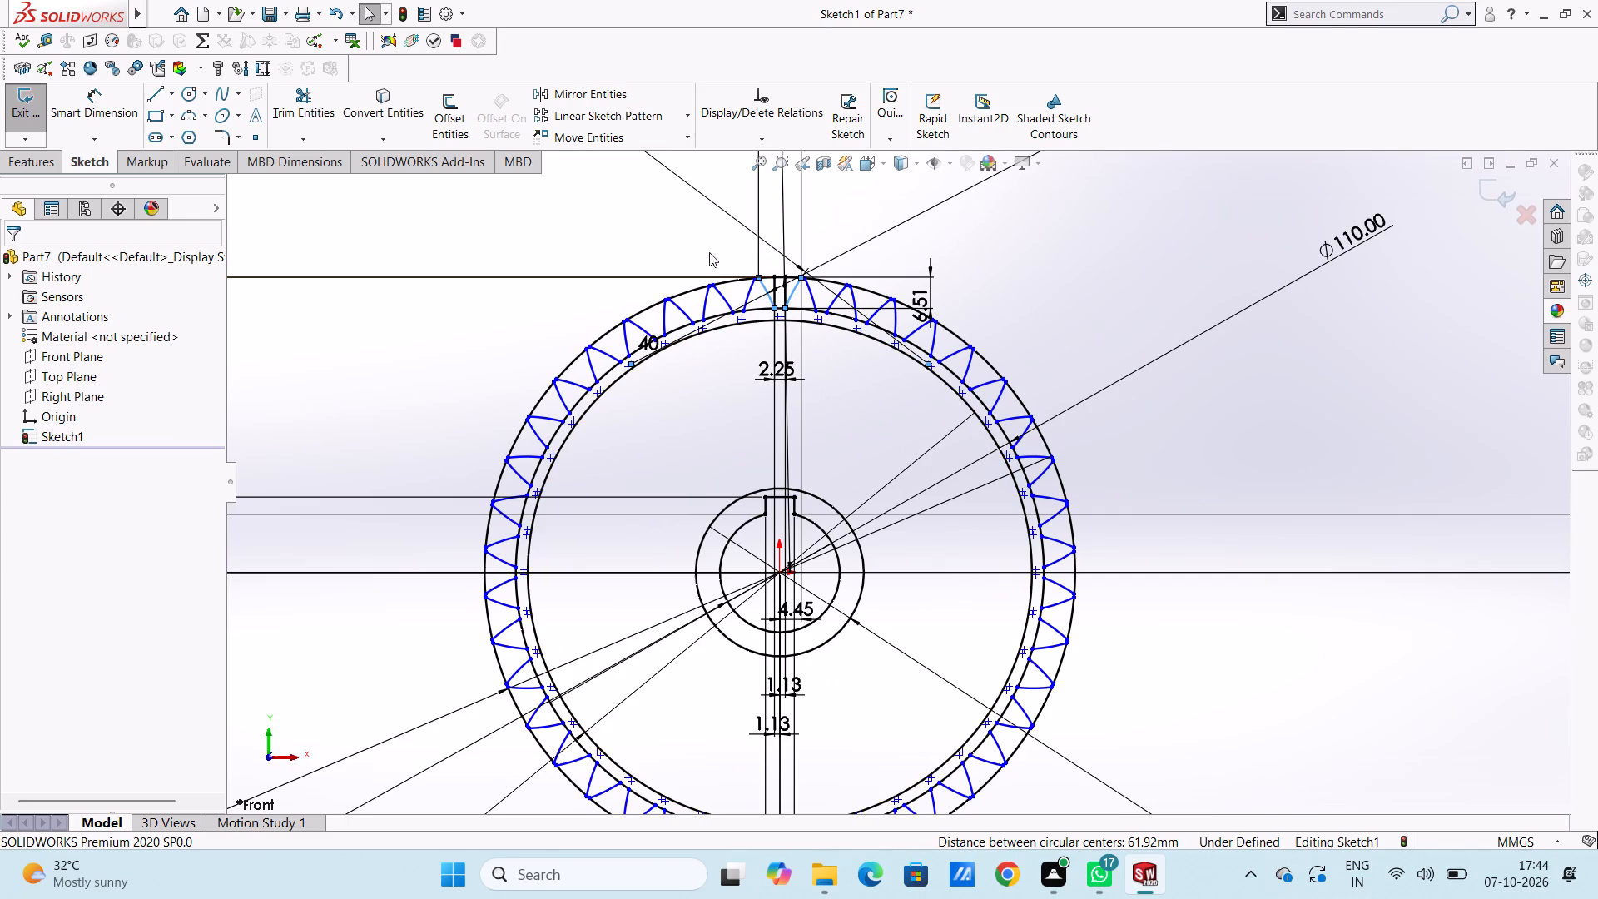
left_click(303, 102)
scroll(828, 331, "down", 6)
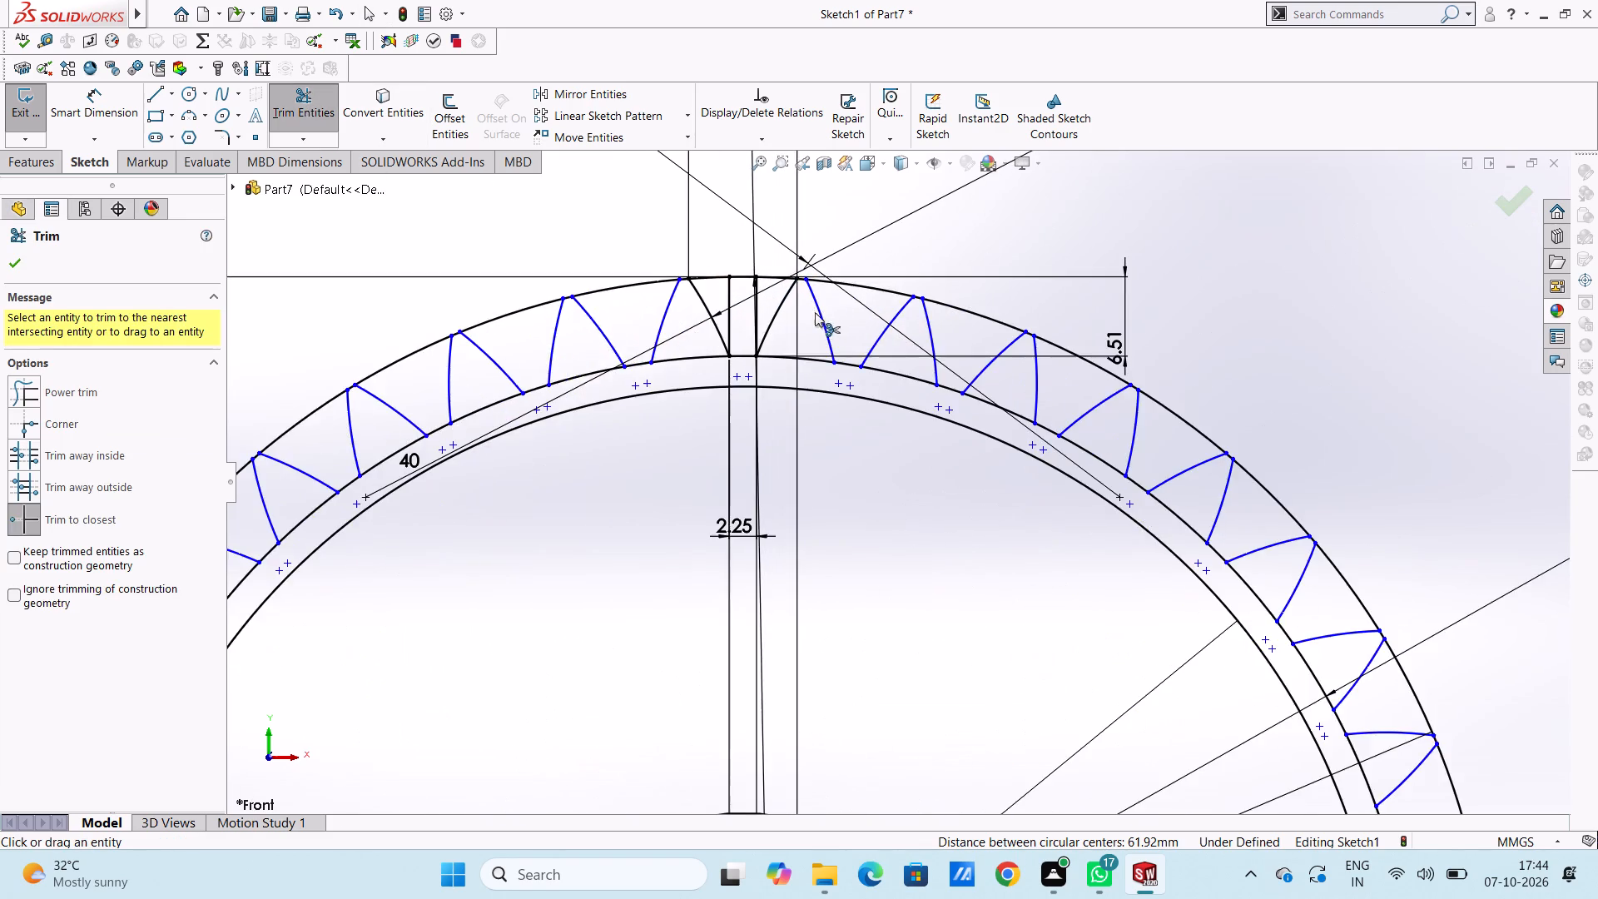
scroll(617, 247, "down", 5)
left_click(685, 390)
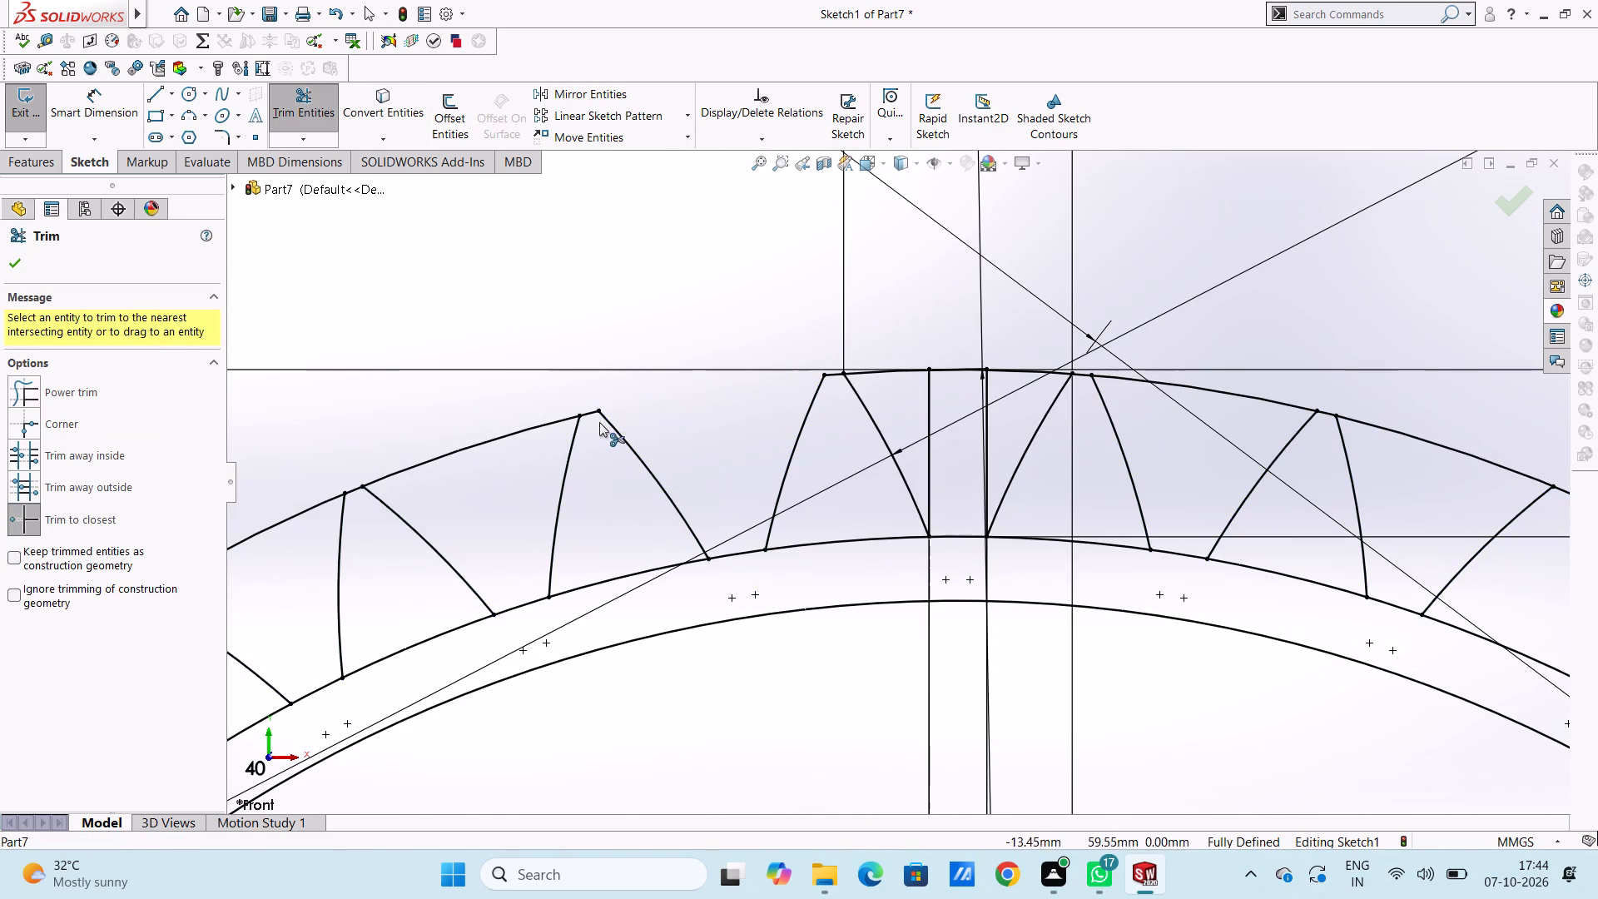
left_click(547, 425)
scroll(539, 432, "up", 4)
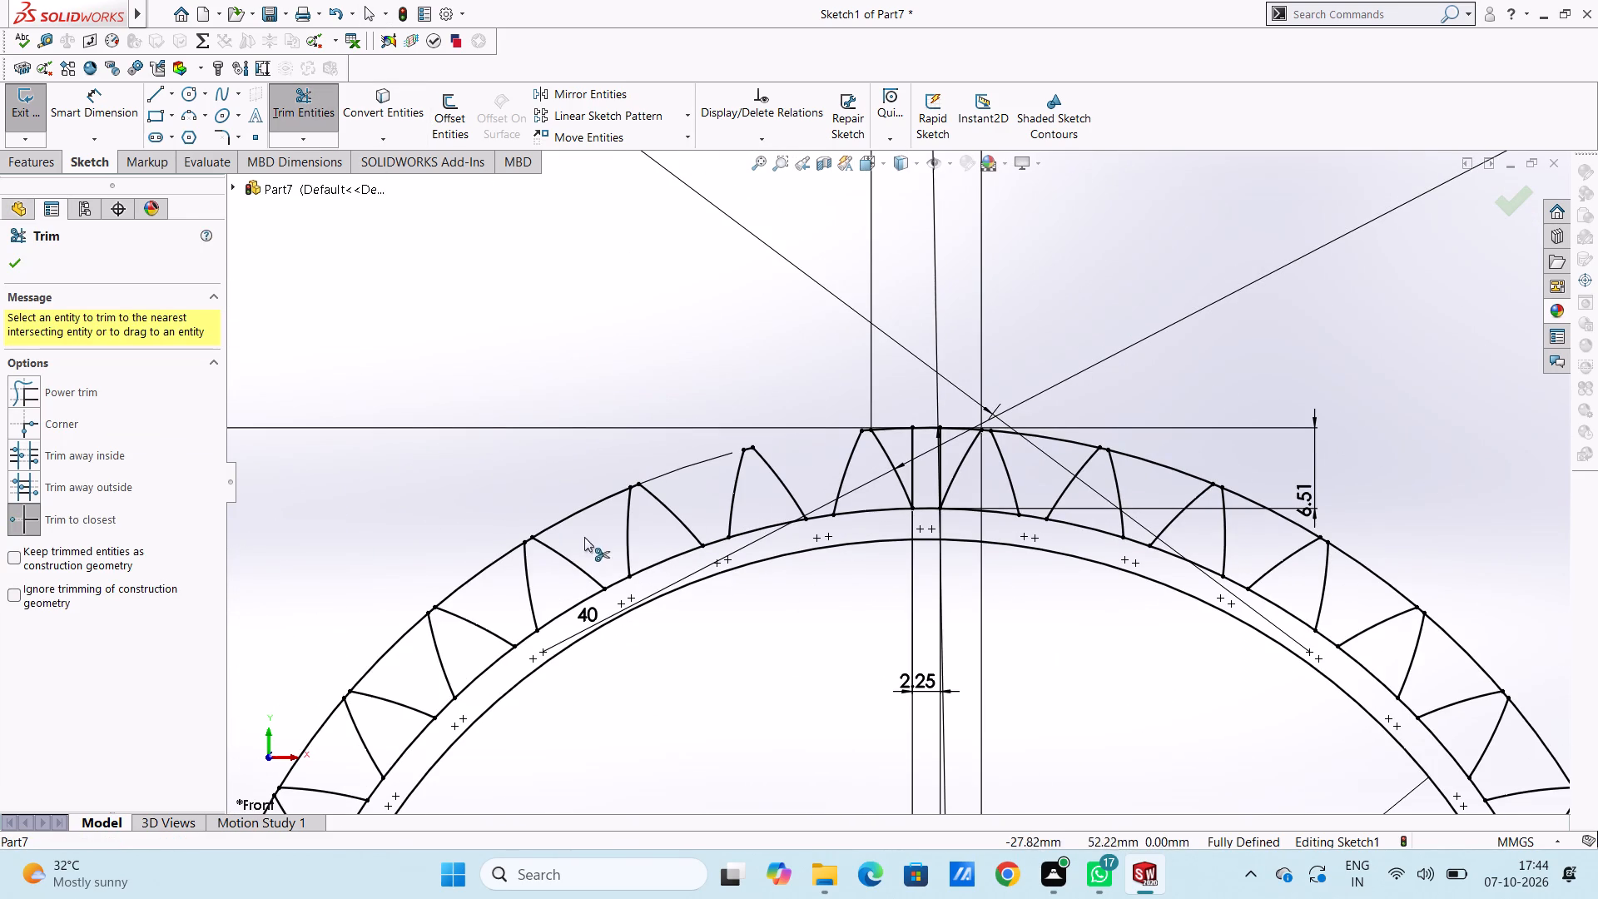
left_click(583, 505)
Trim the remaining outer-circle segments between the tooth tips along the gear's upper-left quadrant.
scroll(756, 456, "down", 4)
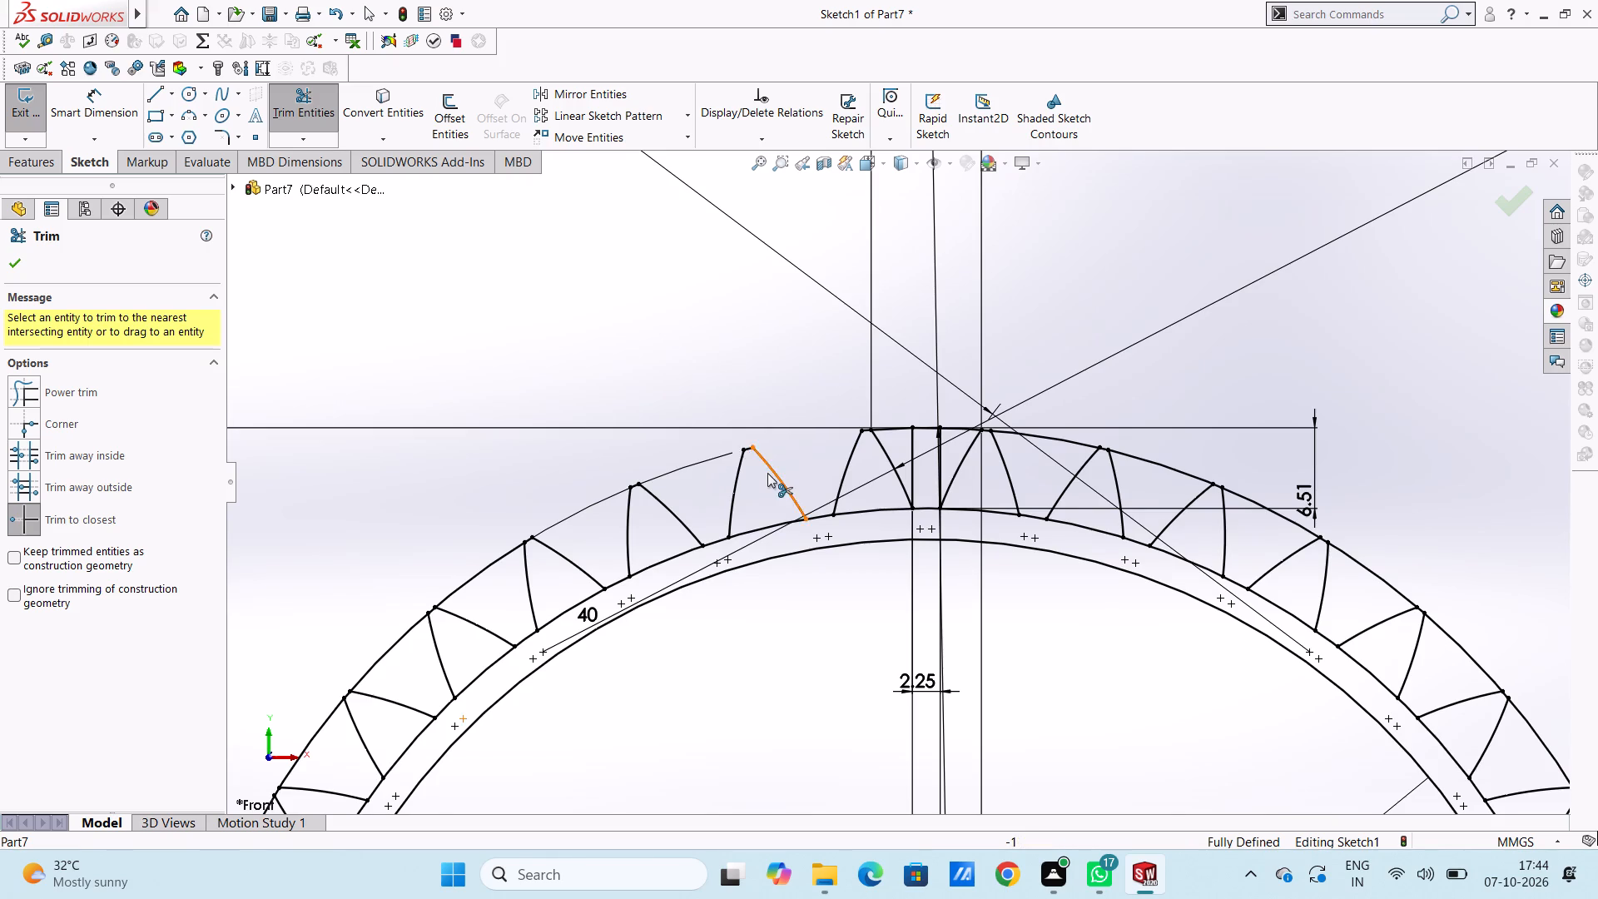
scroll(780, 464, "down", 6)
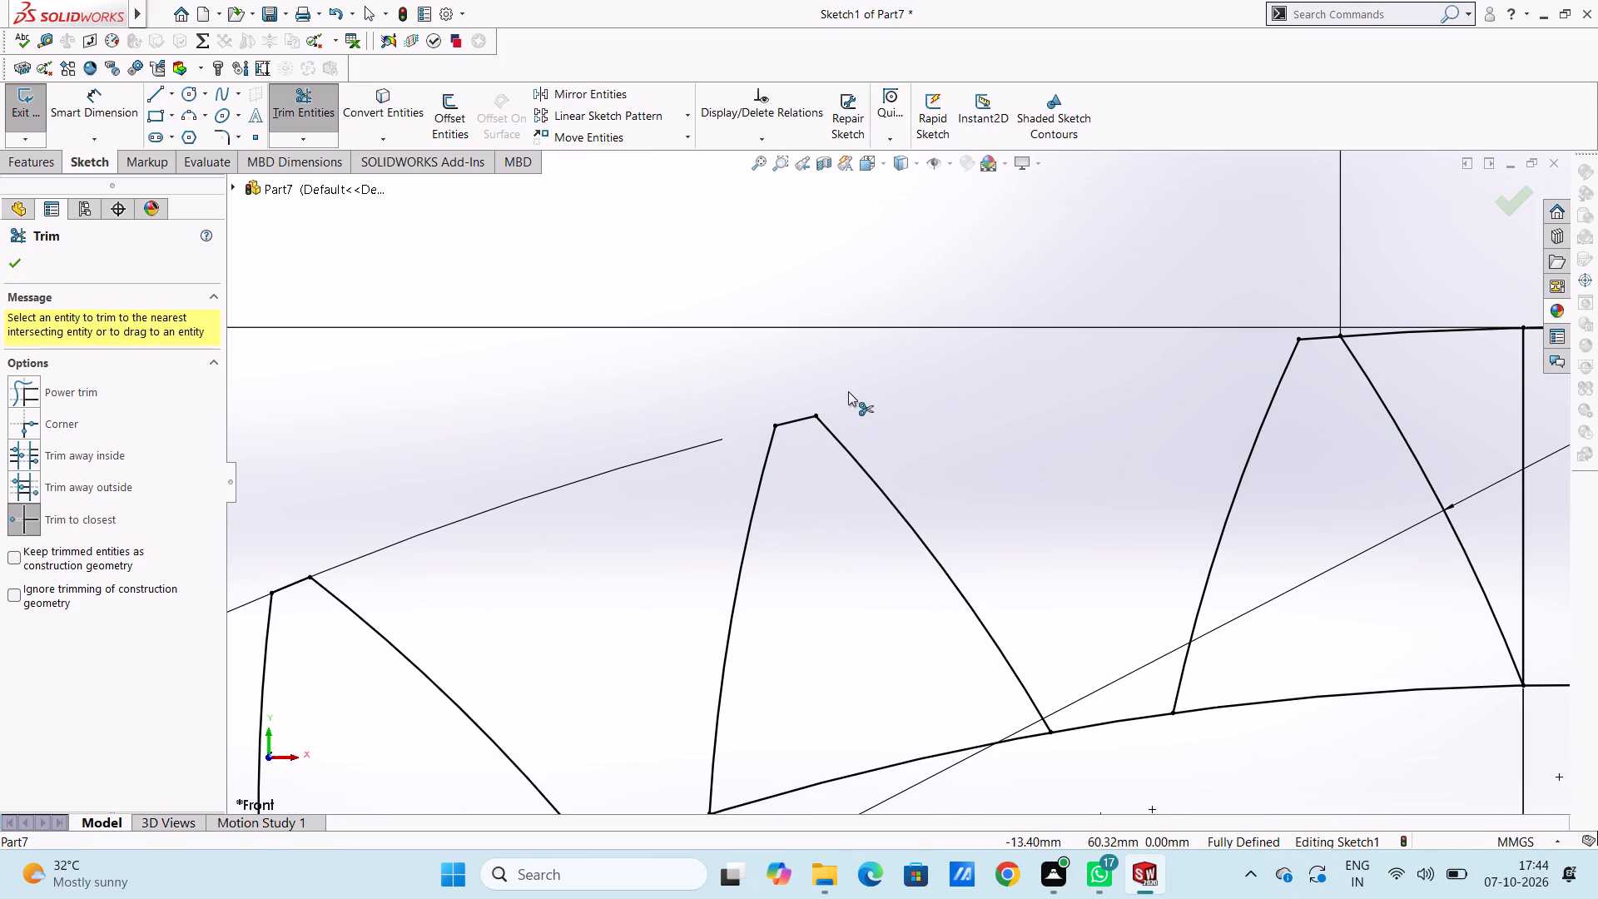
scroll(848, 391, "up", 8)
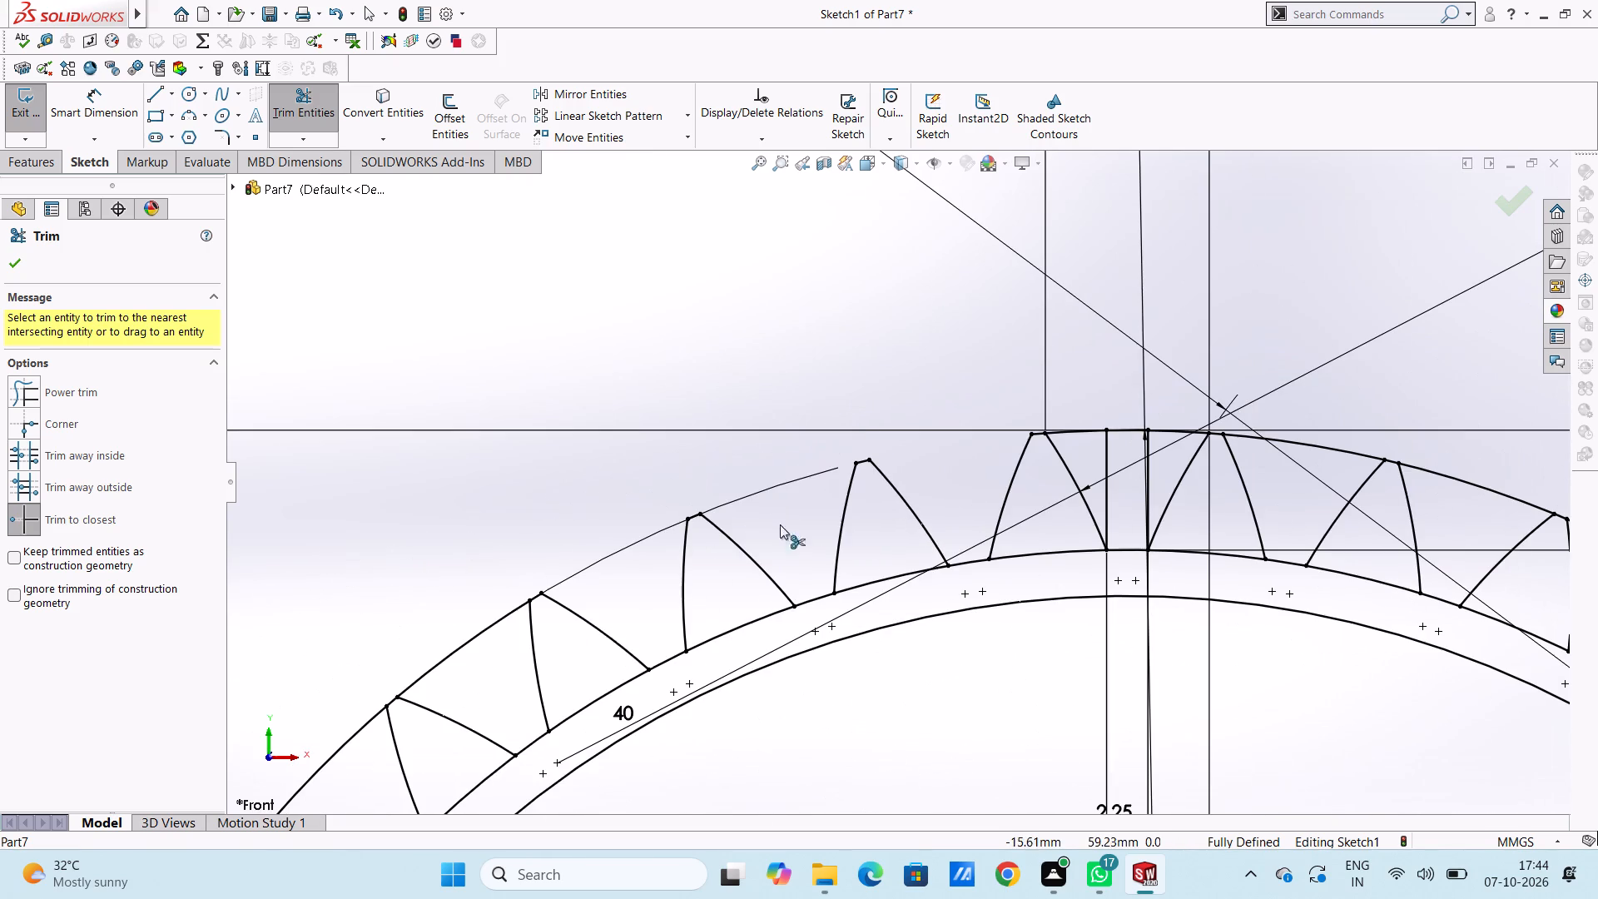
left_click(477, 637)
scroll(478, 636, "up", 4)
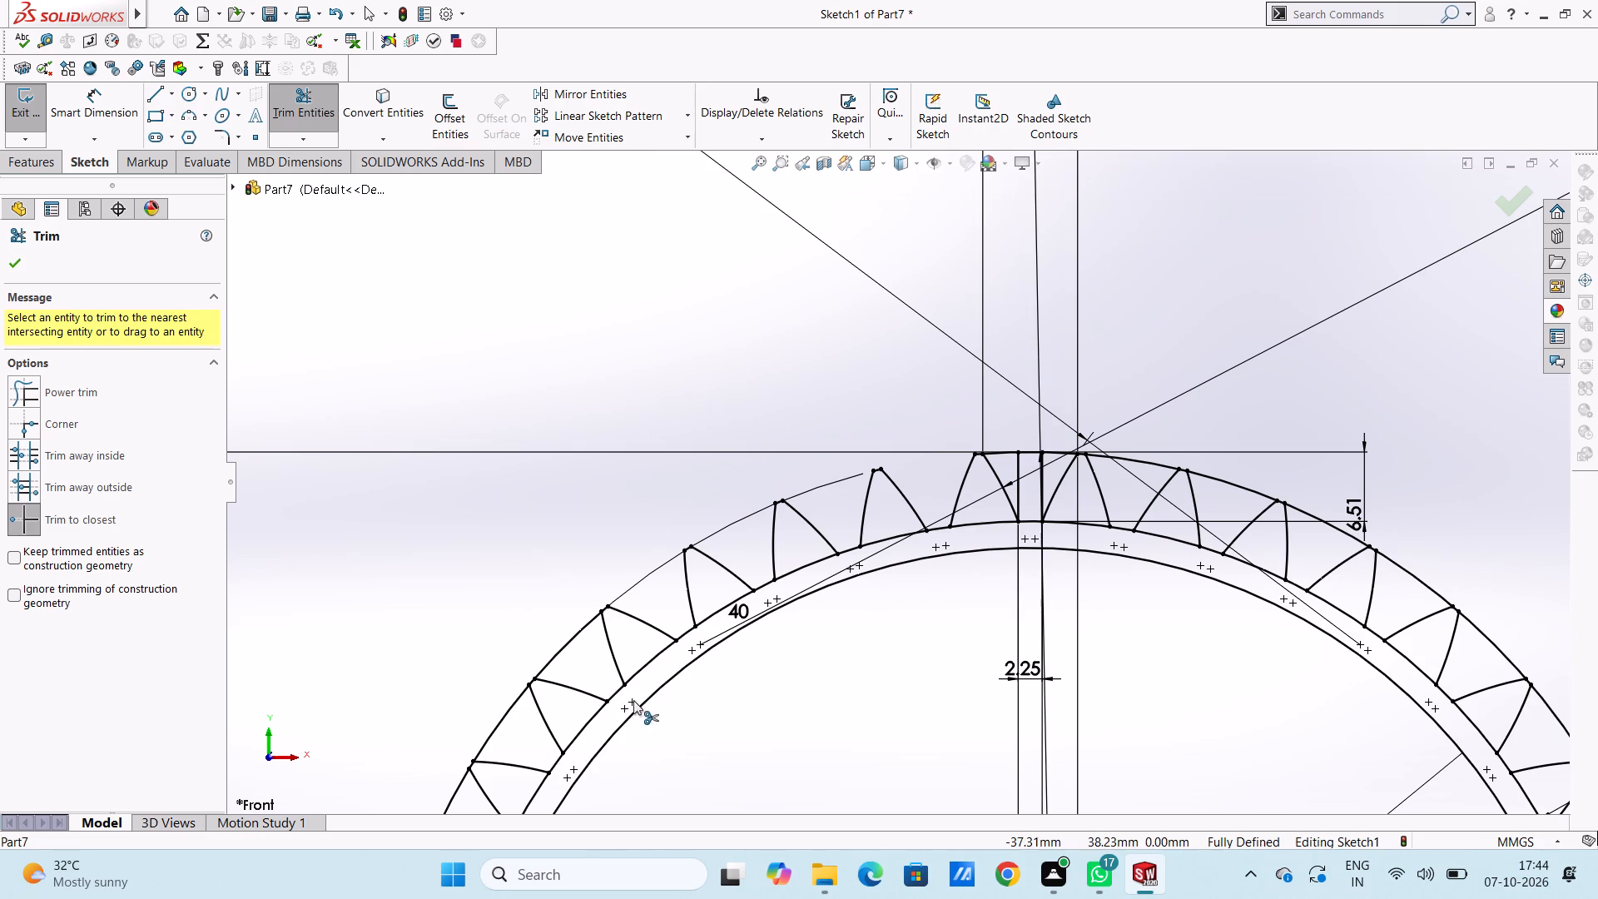
left_click(573, 636)
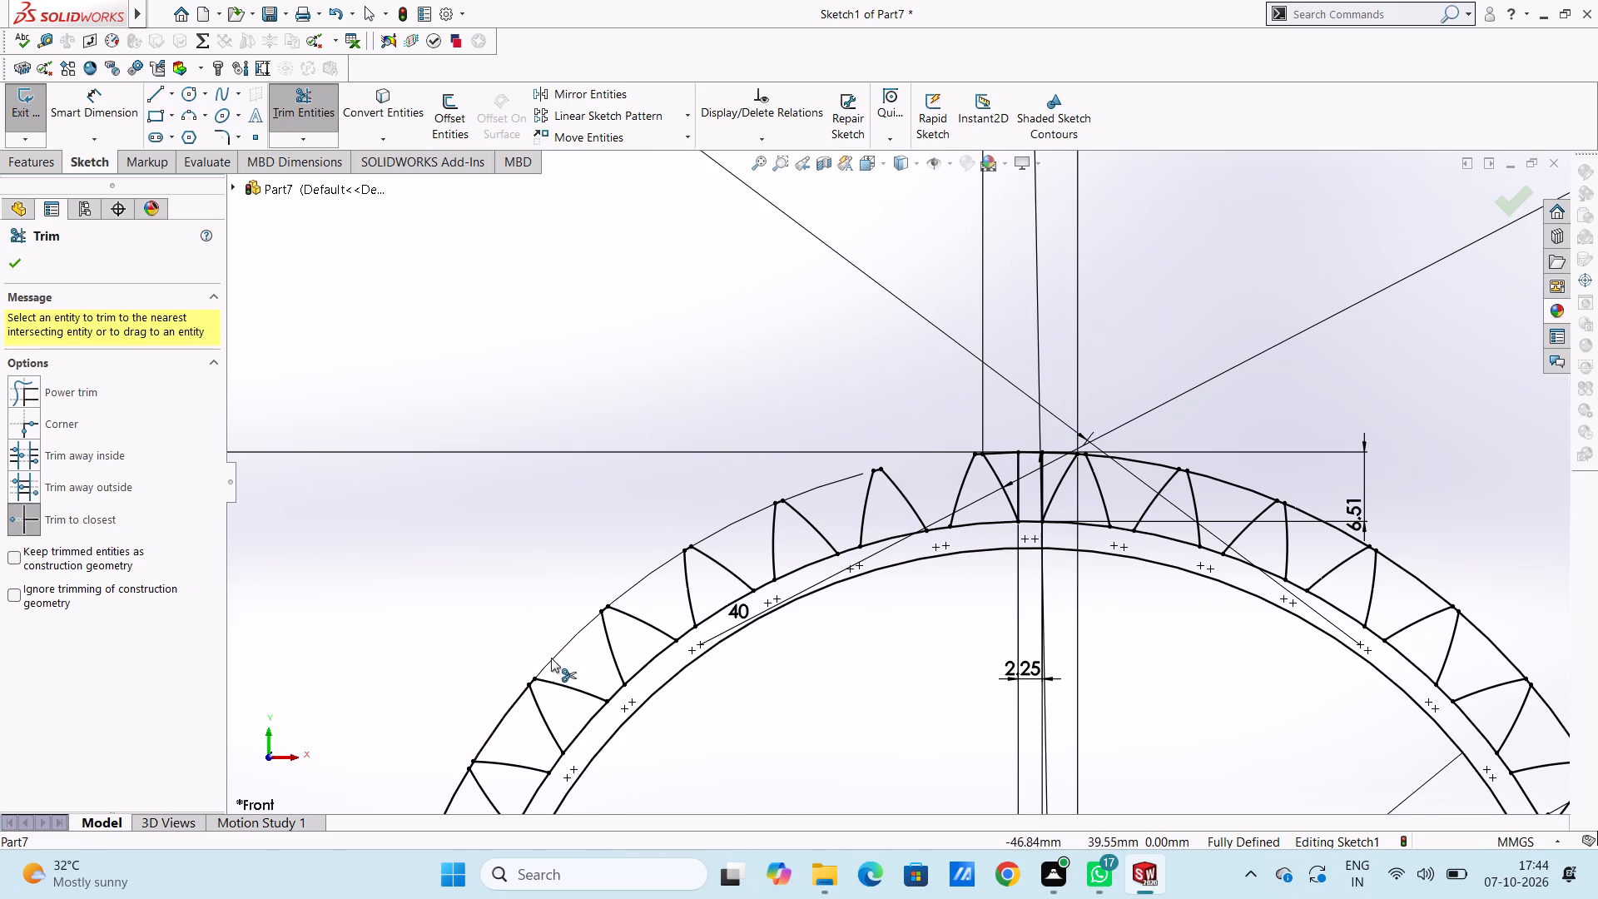
left_click(563, 642)
left_click(510, 716)
left_click(510, 716)
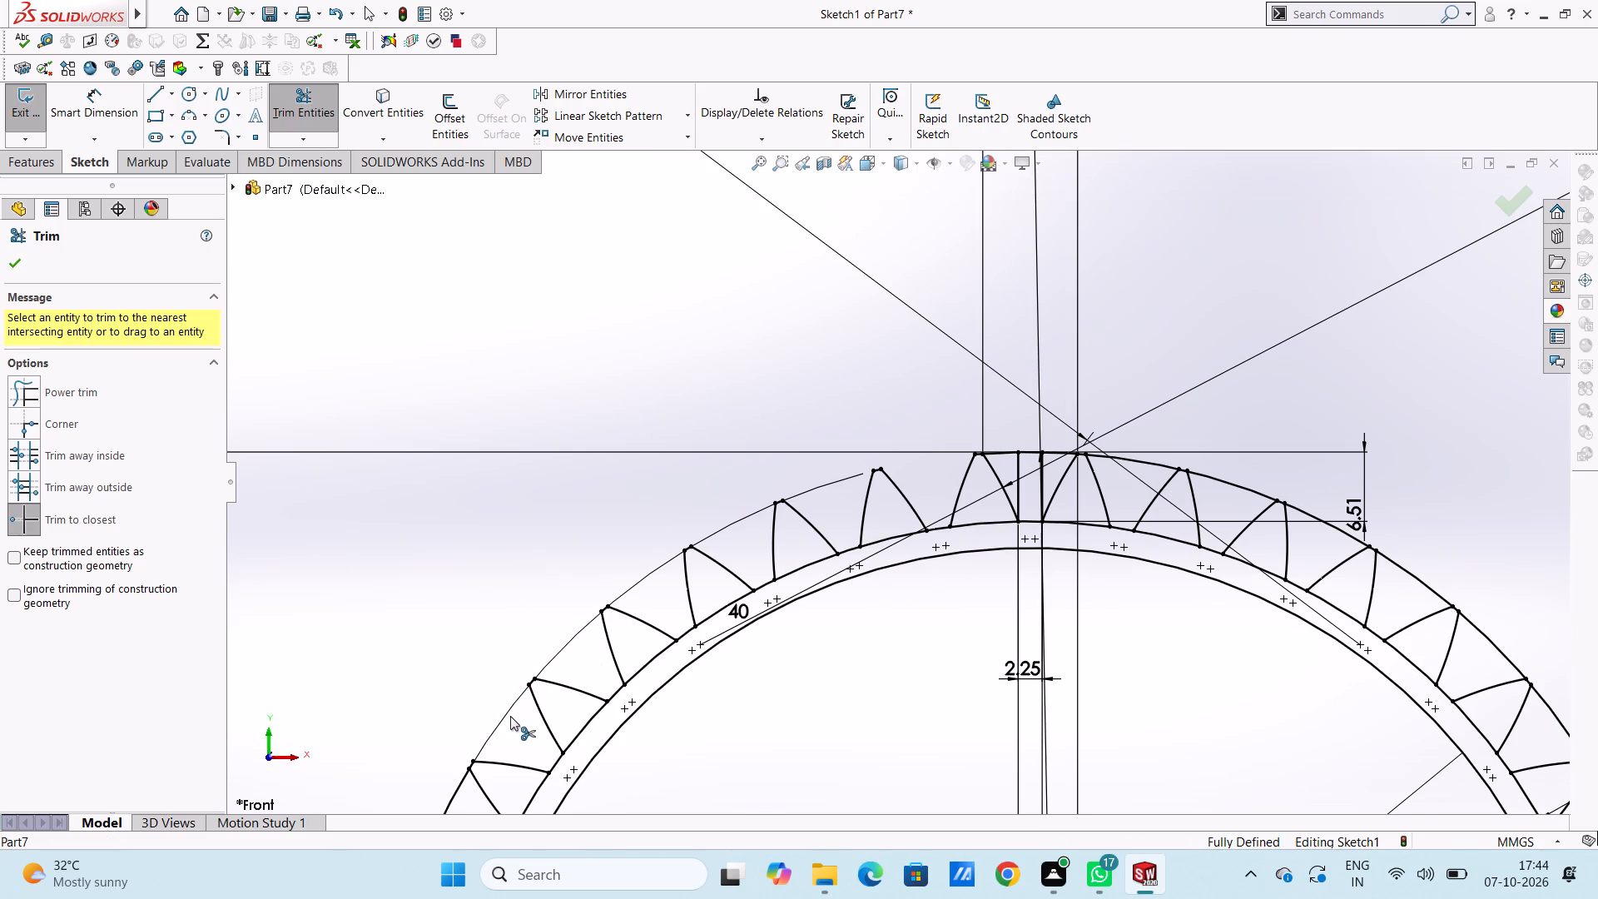
Trim the outer-circle pieces across the top-centre tooth gap and the next gap to its right, keeping the tooth tips.
scroll(1022, 454, "down", 9)
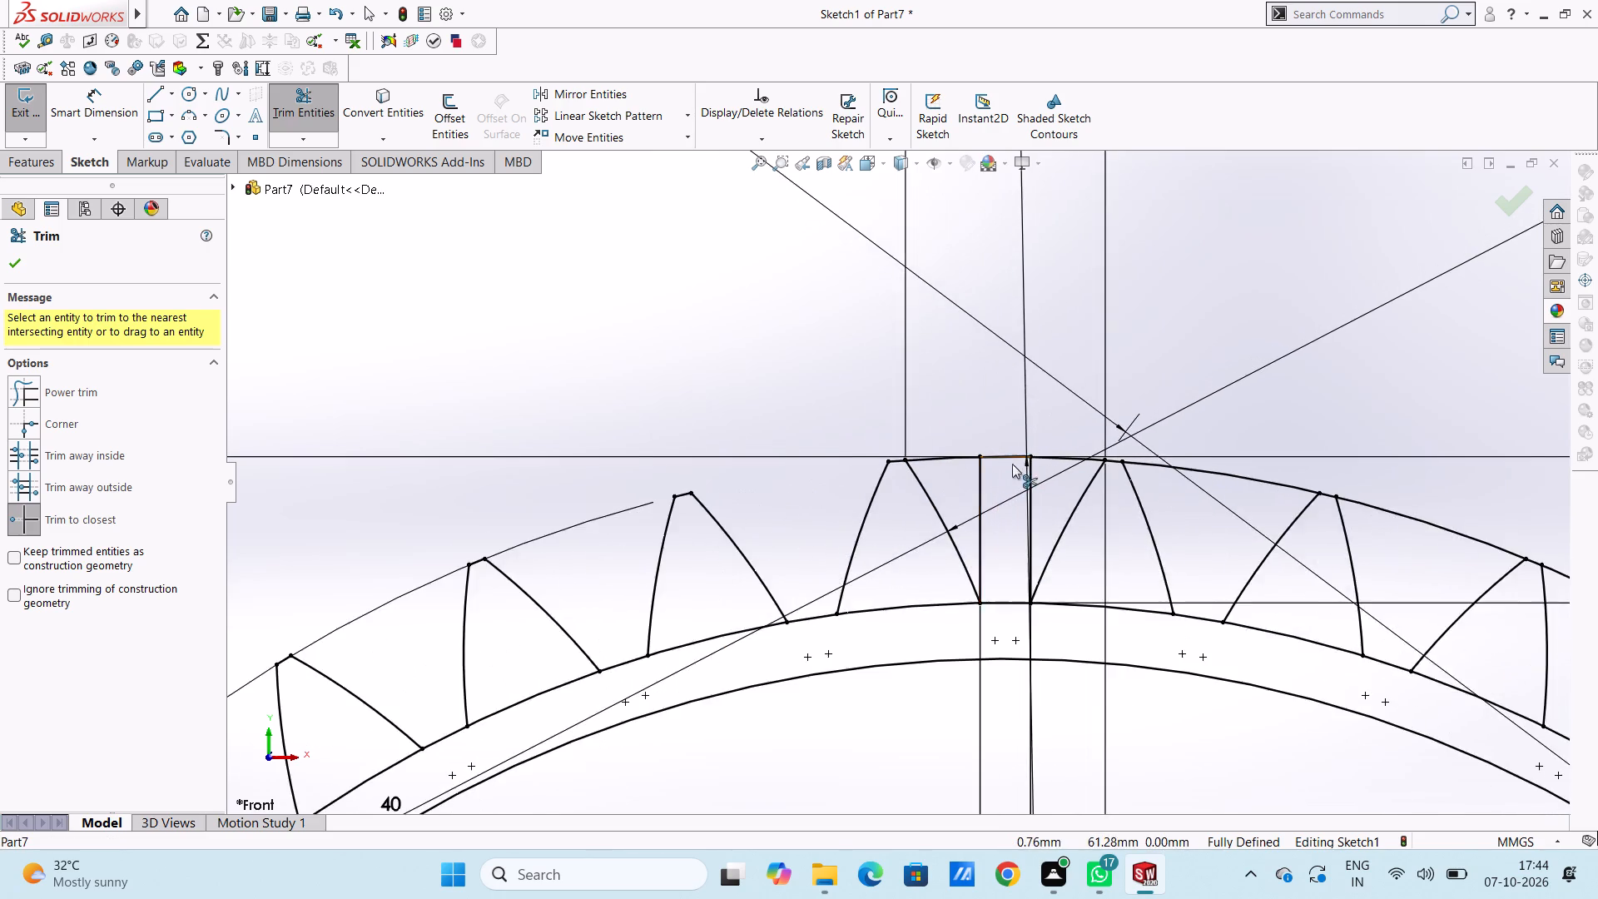
scroll(1012, 464, "down", 1)
scroll(934, 474, "down", 5)
left_click(849, 445)
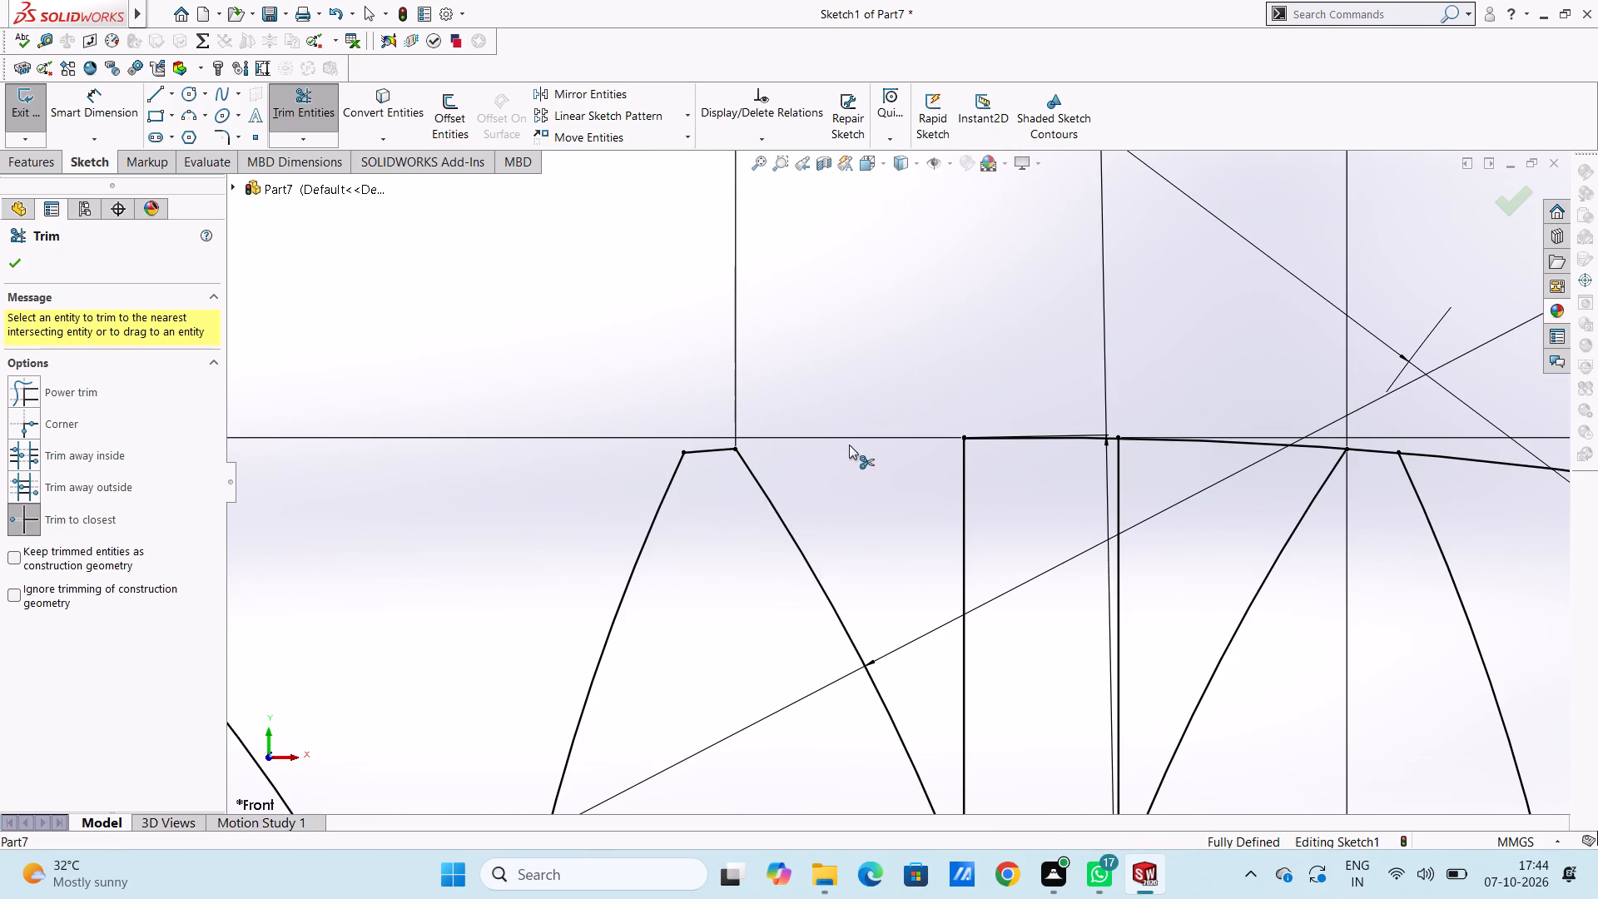
left_click(976, 440)
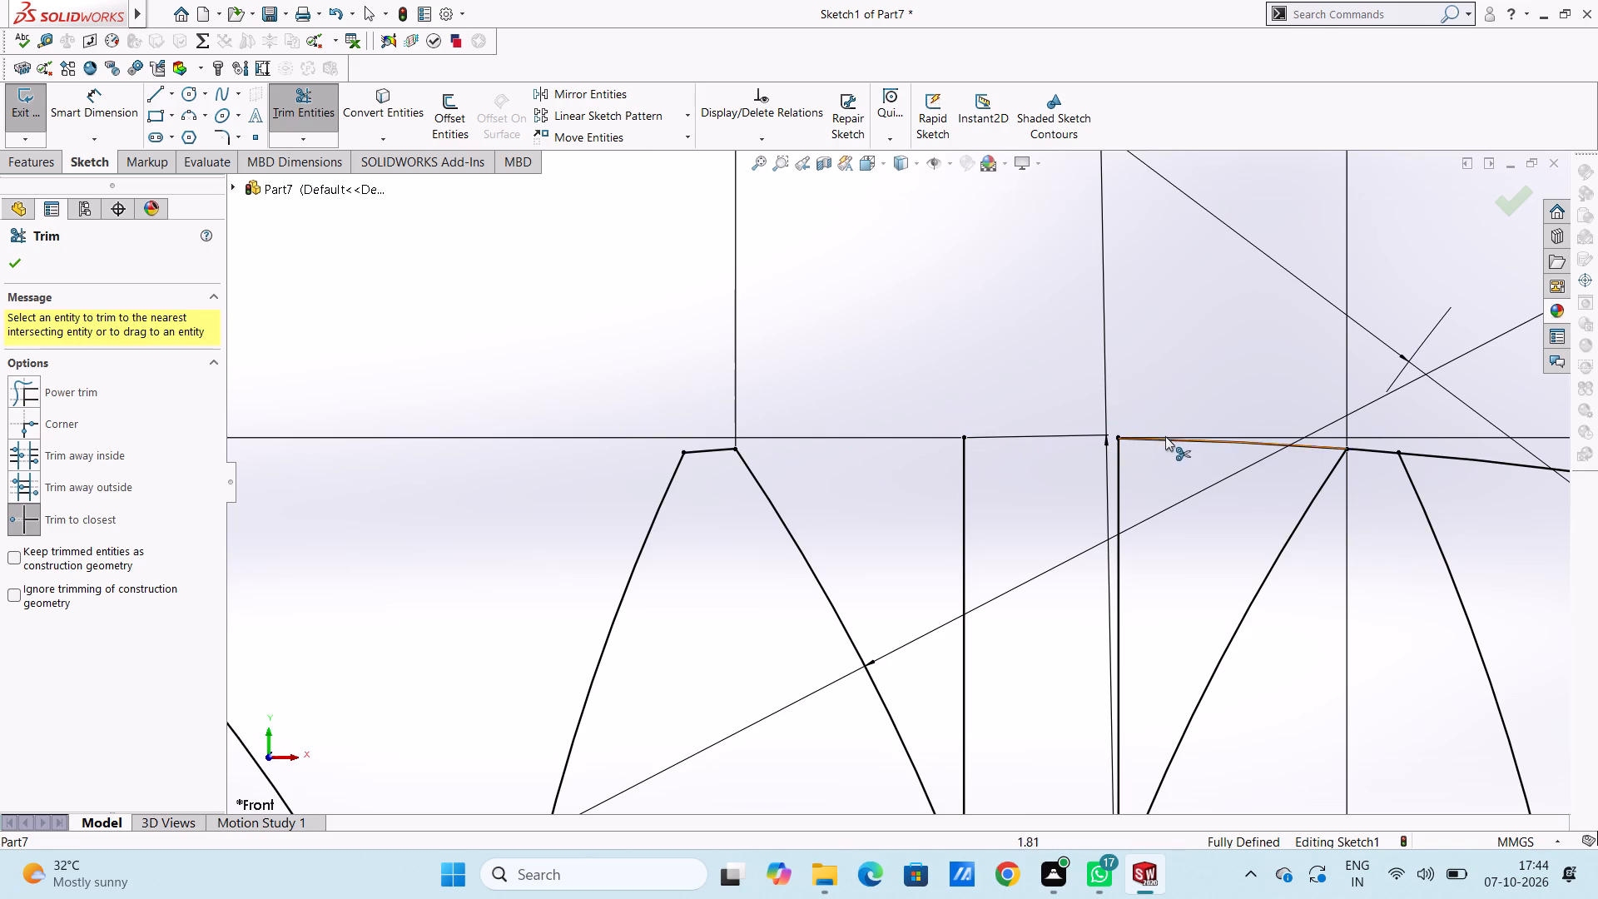
left_click(1165, 435)
left_click(1419, 459)
Trim the outer-circle segments between the tooth tips along the gear's upper-right quadrant.
scroll(1419, 459, "up", 11)
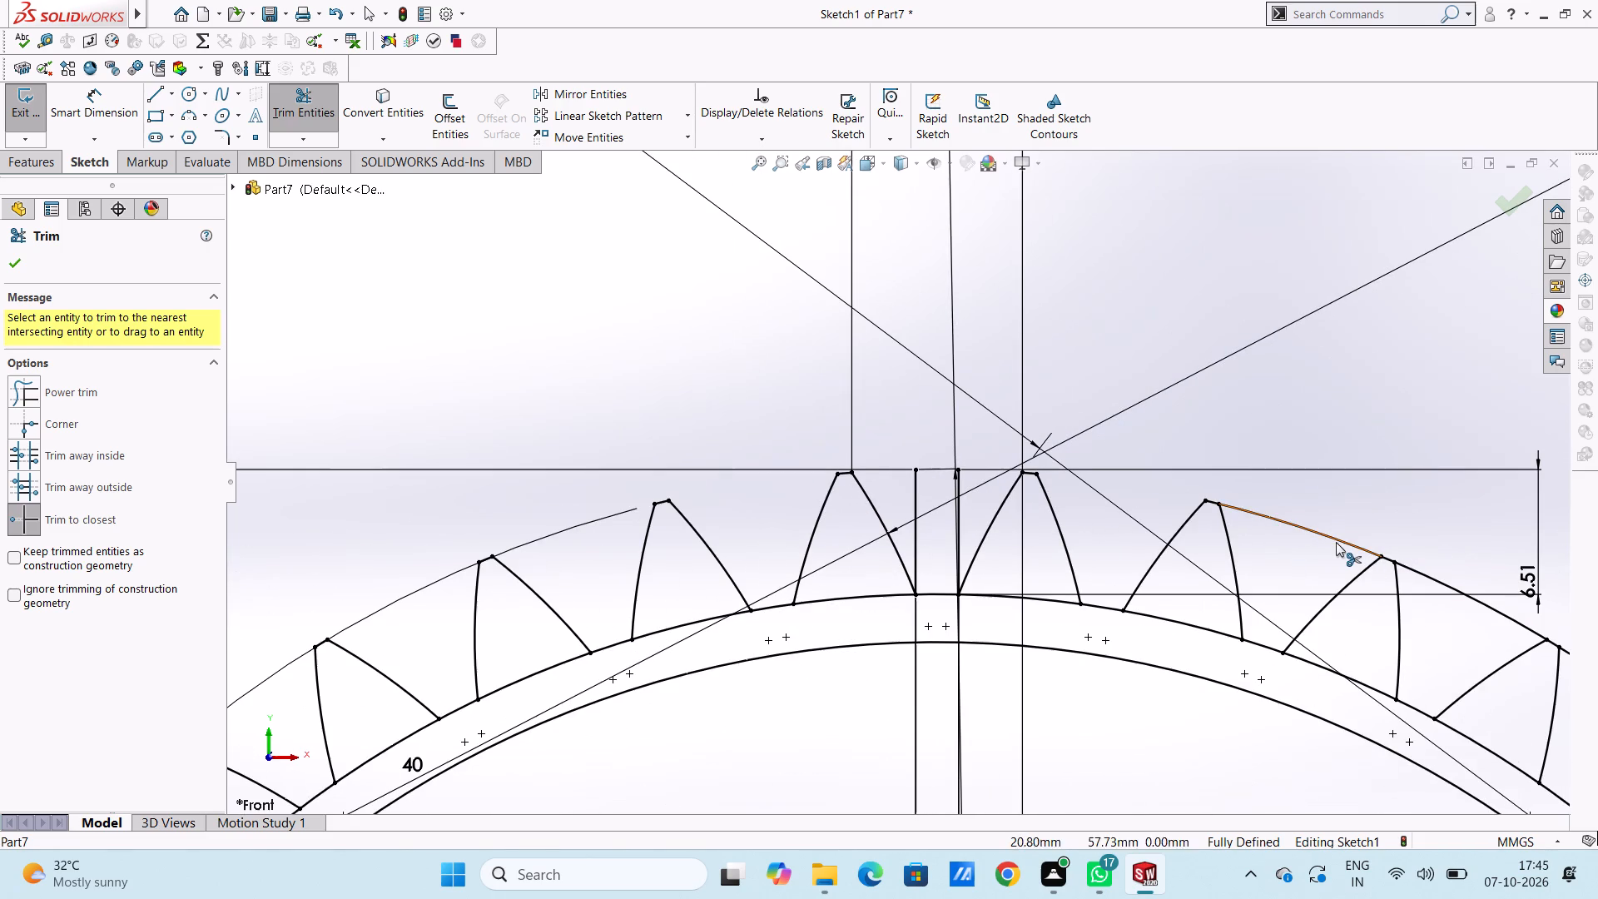
left_click(1336, 542)
left_click(1461, 590)
scroll(1461, 590, "up", 5)
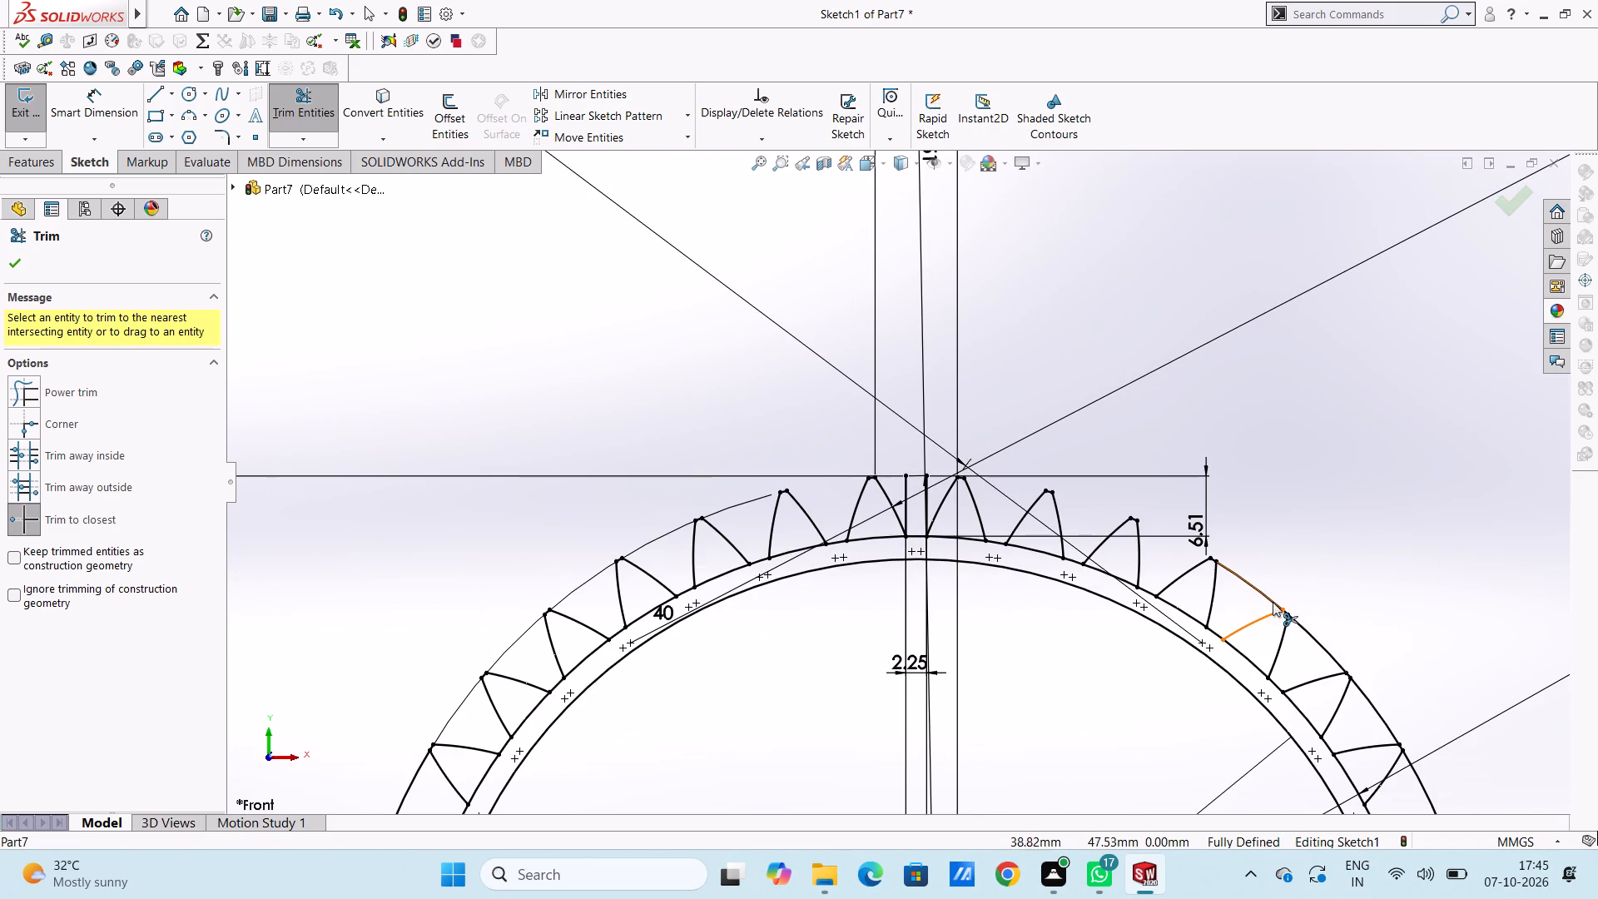
left_click(1268, 594)
left_click(1315, 638)
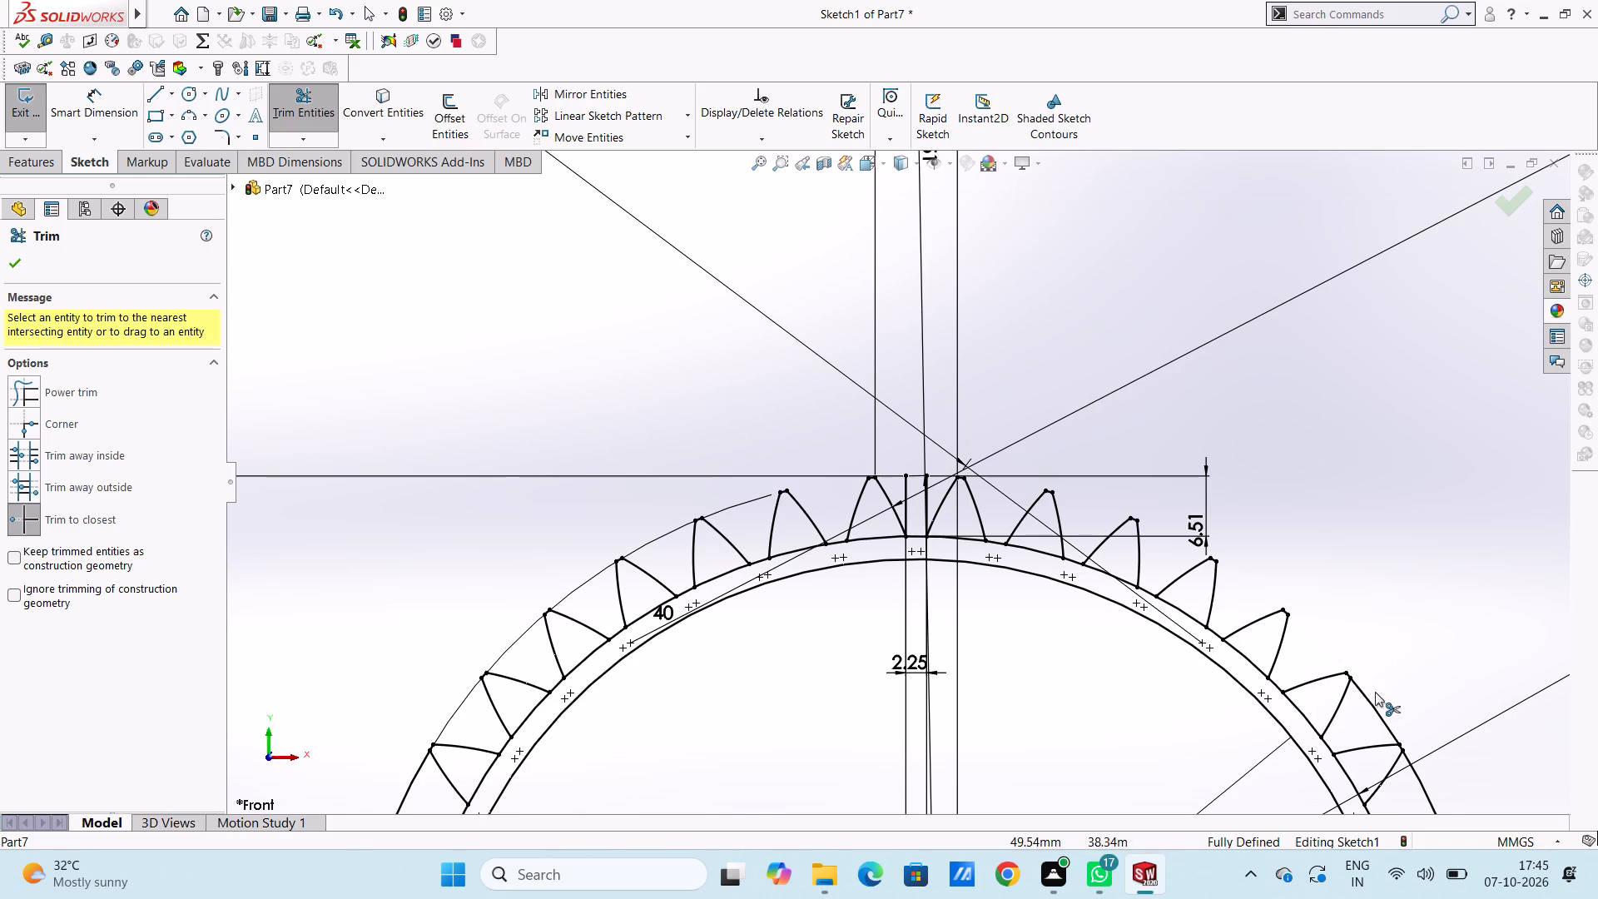
left_click(1379, 710)
Trim the outer-circle segments between the tooth tips on the gear's left side, above the horizontal centreline.
scroll(1154, 676, "up", 5)
scroll(1020, 677, "up", 5)
scroll(856, 623, "down", 5)
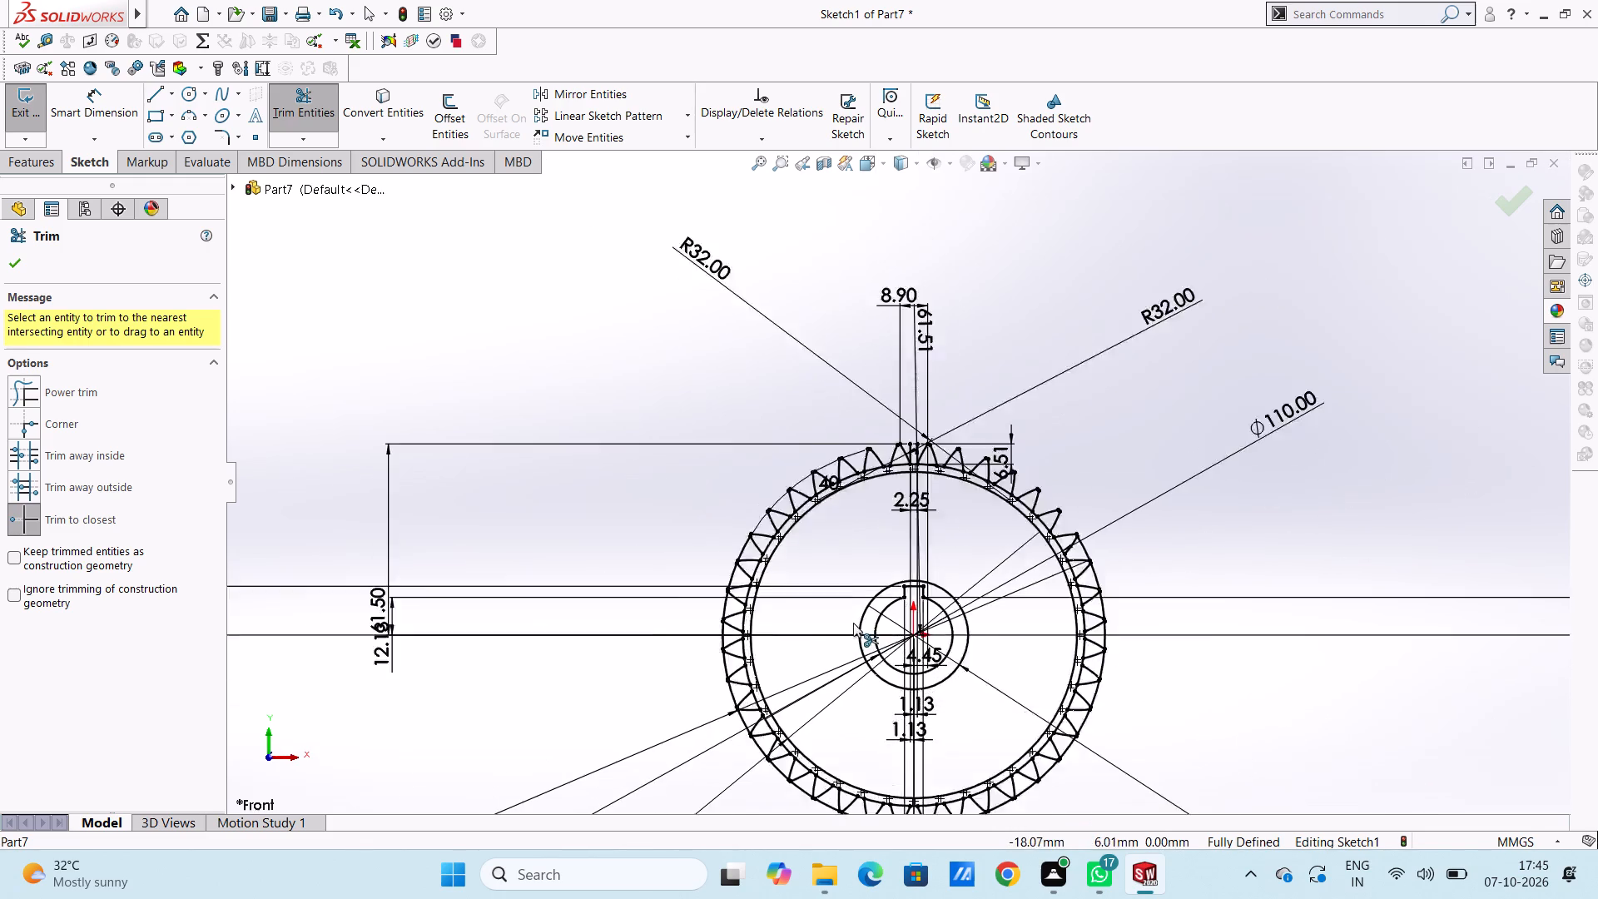
scroll(744, 387, "down", 2)
left_click(659, 500)
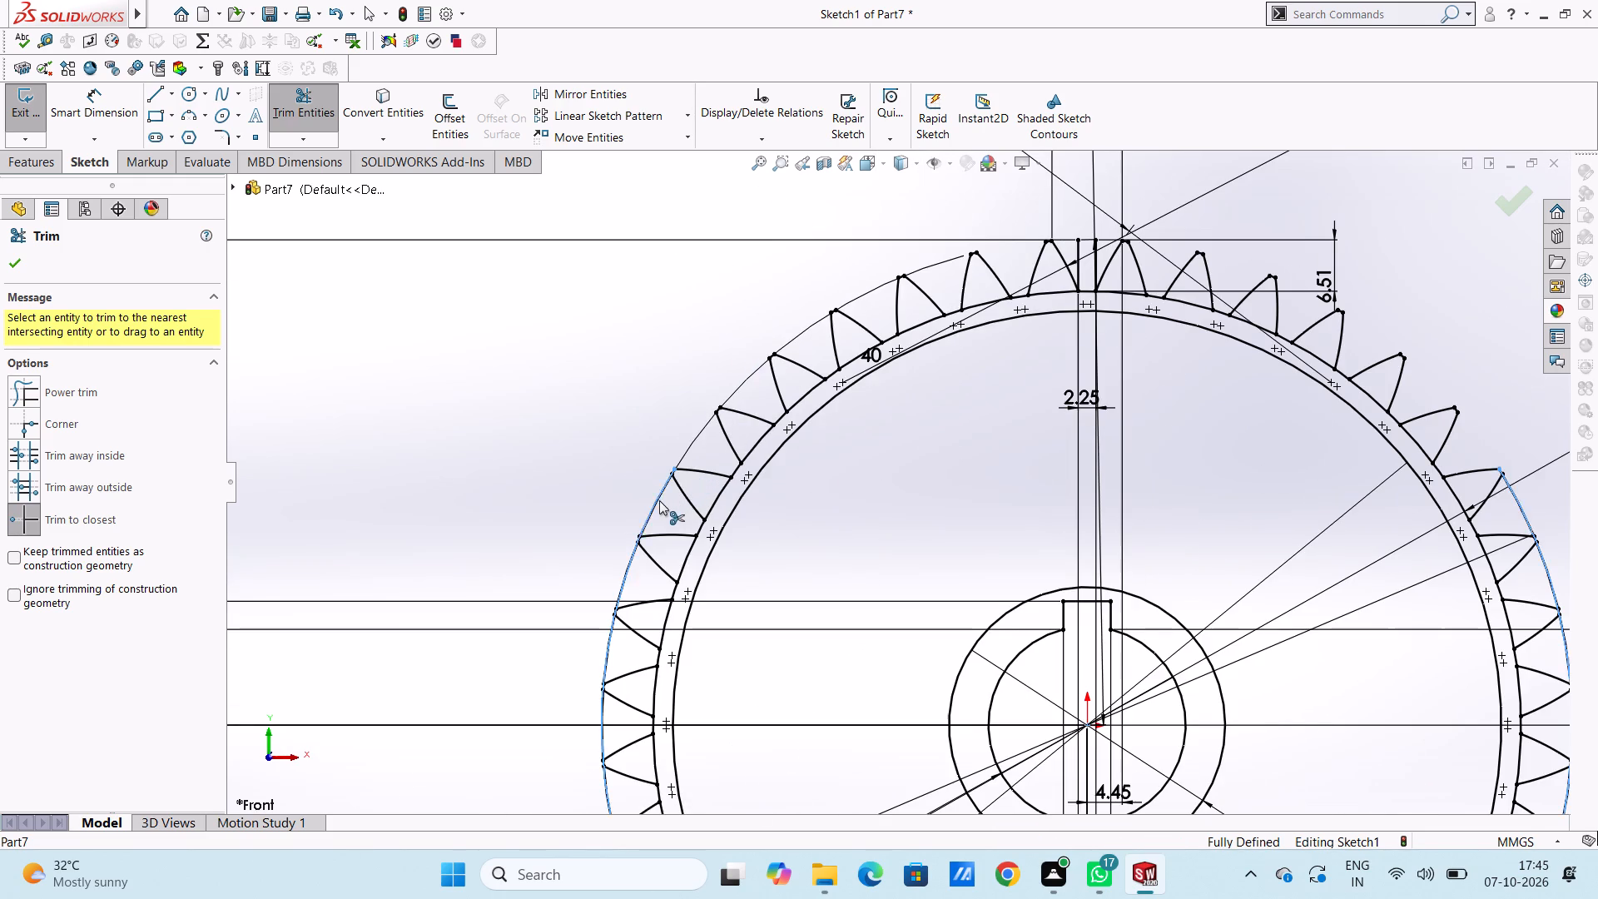
left_click(632, 580)
left_click(624, 574)
left_click(624, 569)
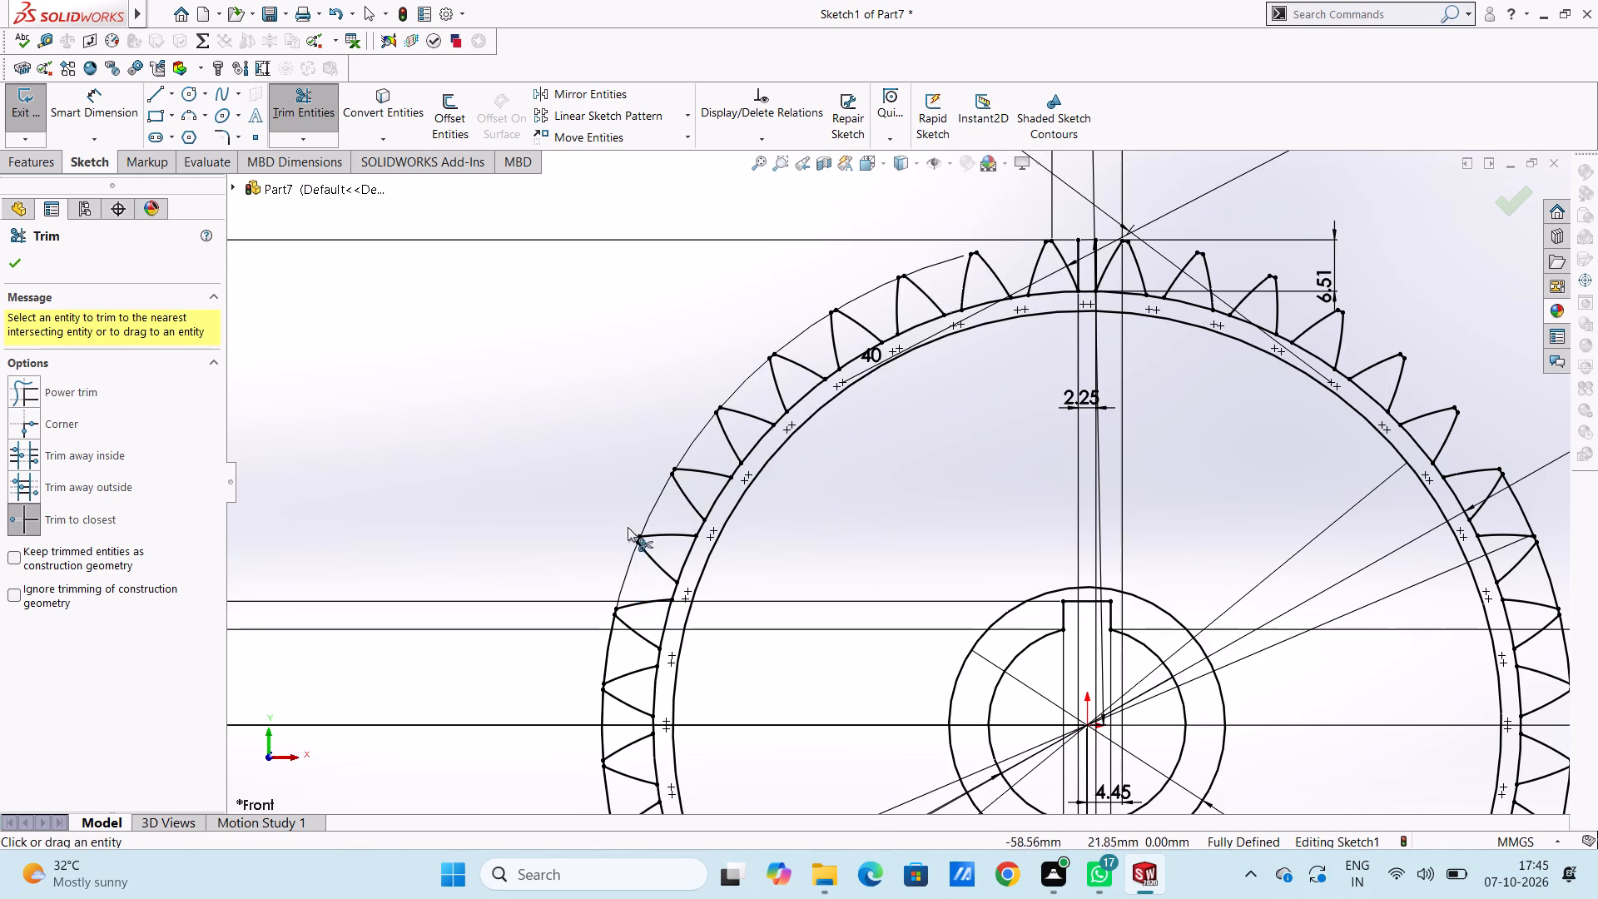
left_click(653, 508)
double_click(611, 642)
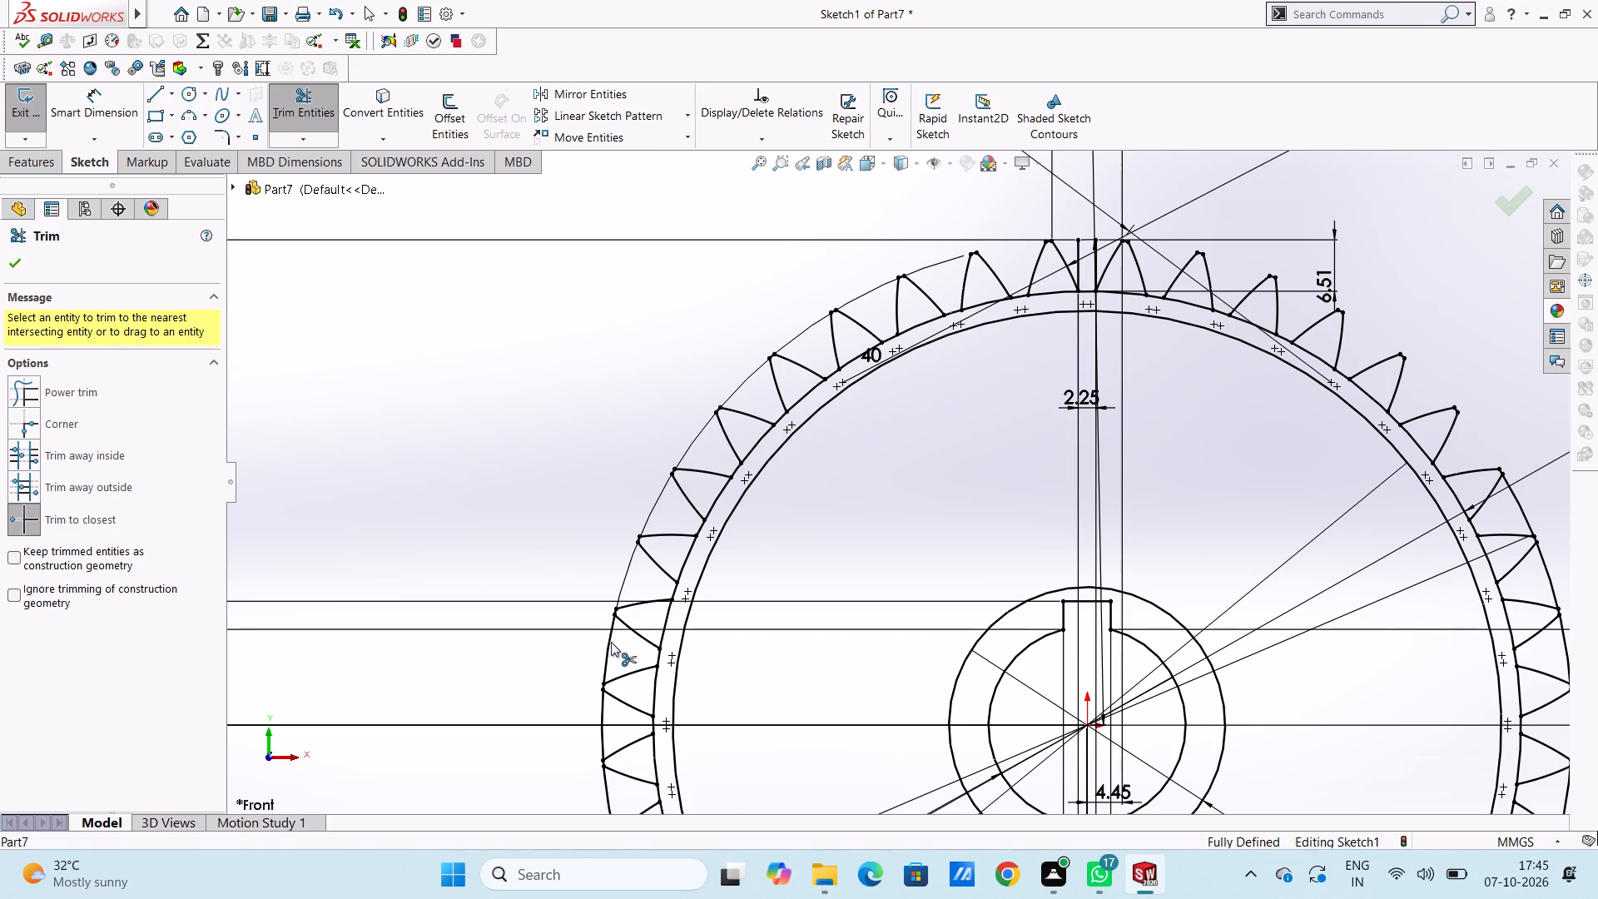
Trim the outer-circle segments between the tooth tips on the gear's left side, from the horizontal centreline downward.
scroll(974, 588, "up", 5)
scroll(946, 696, "up", 4)
scroll(930, 668, "down", 3)
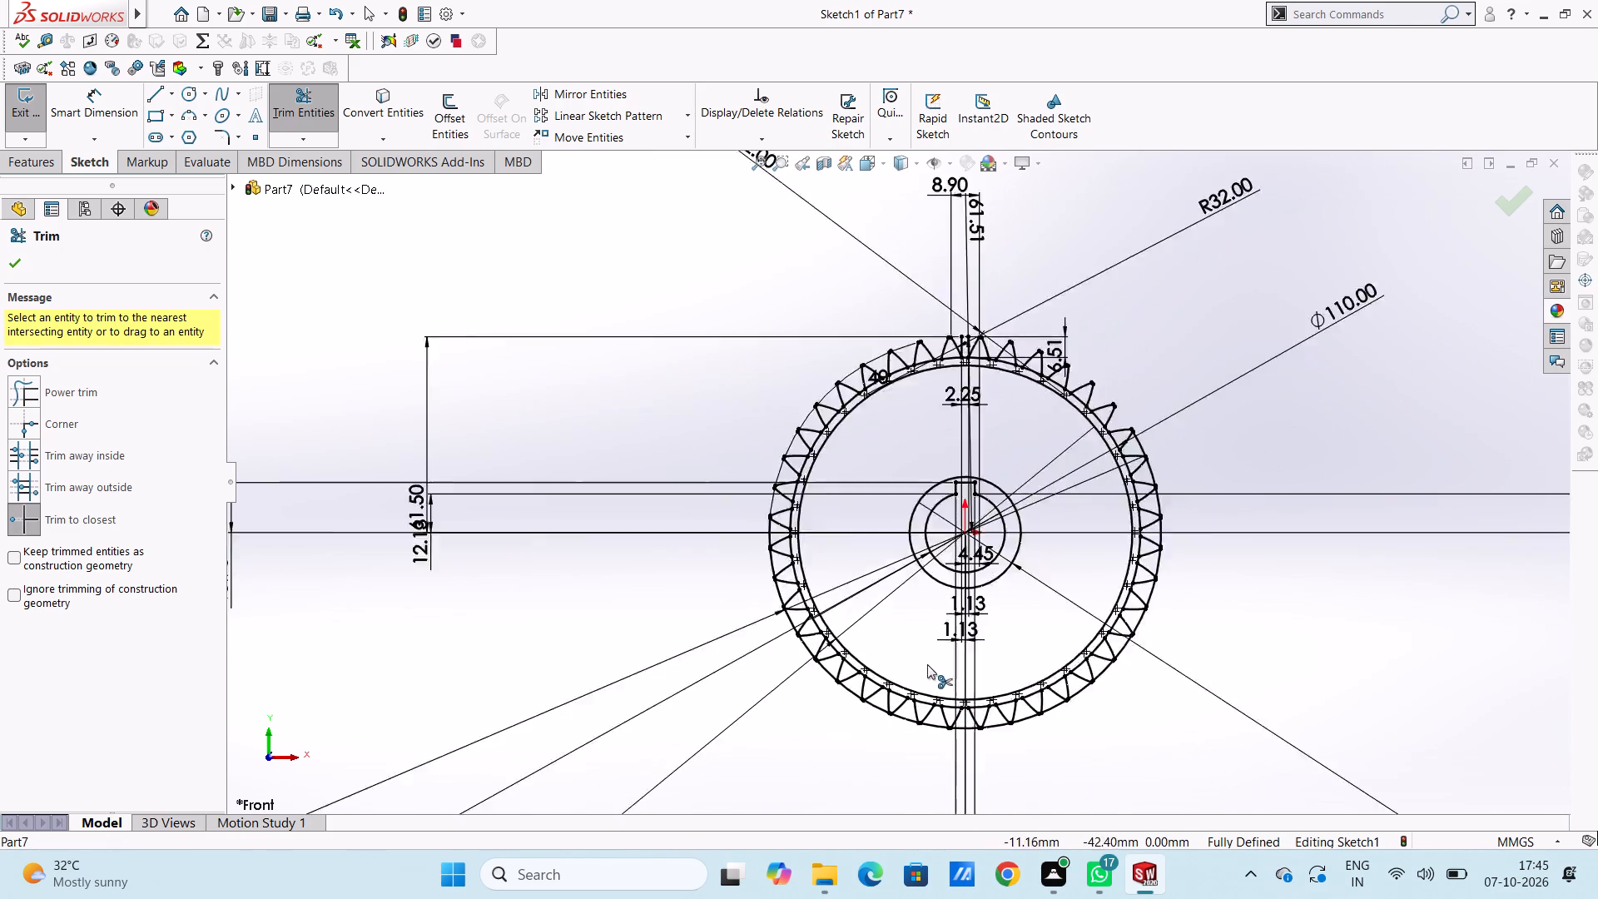
scroll(927, 664, "down", 2)
double_click(645, 393)
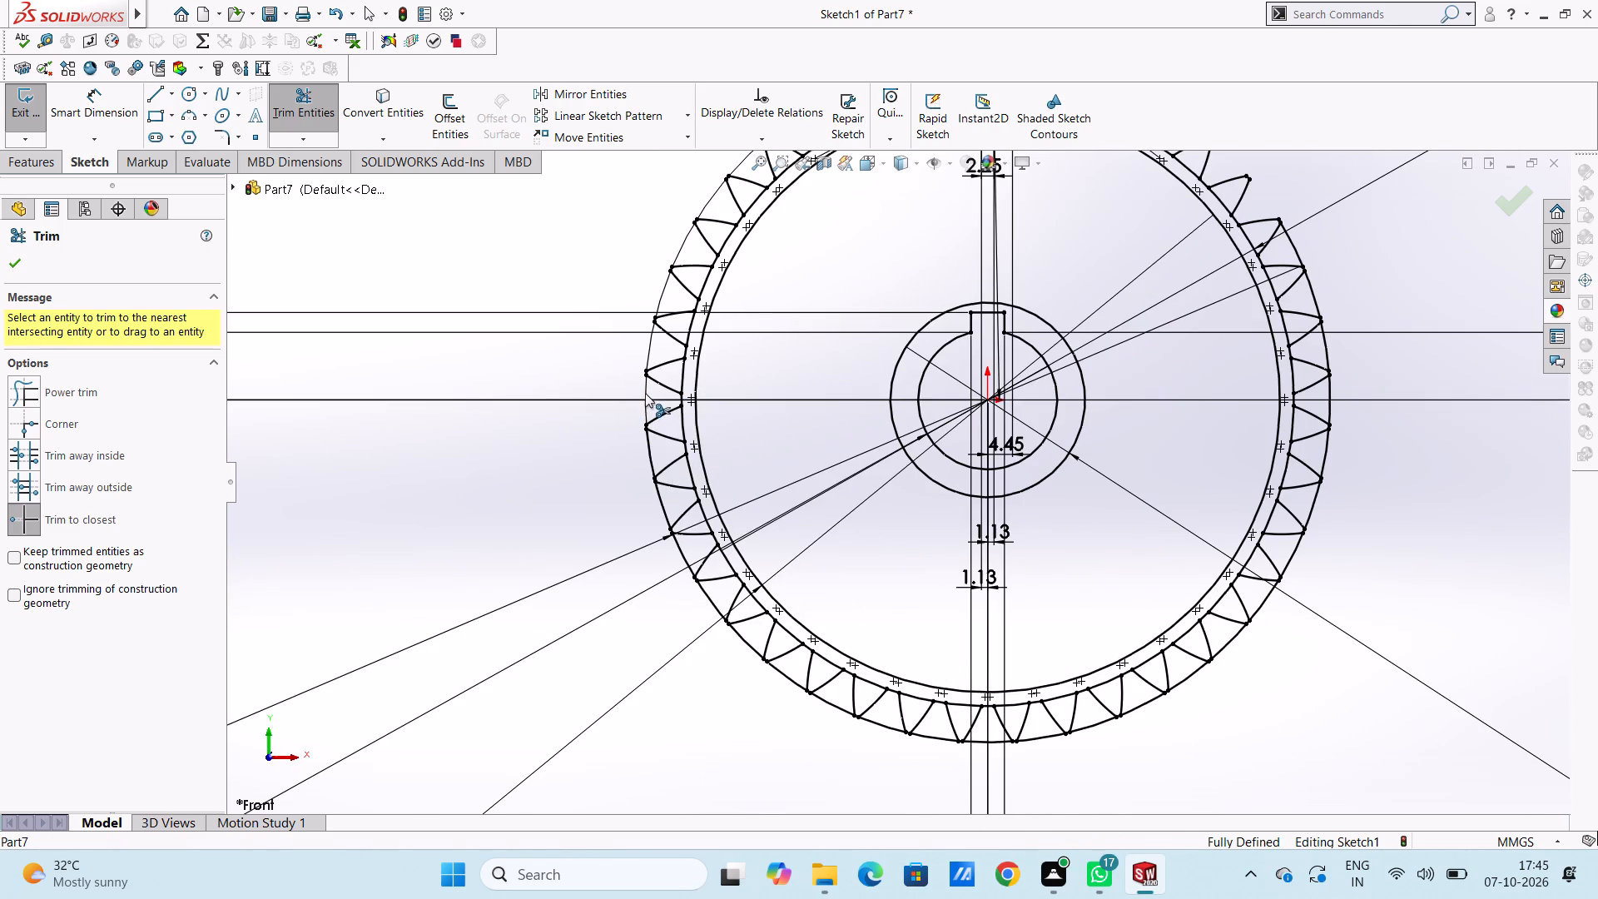
double_click(651, 459)
left_click(666, 505)
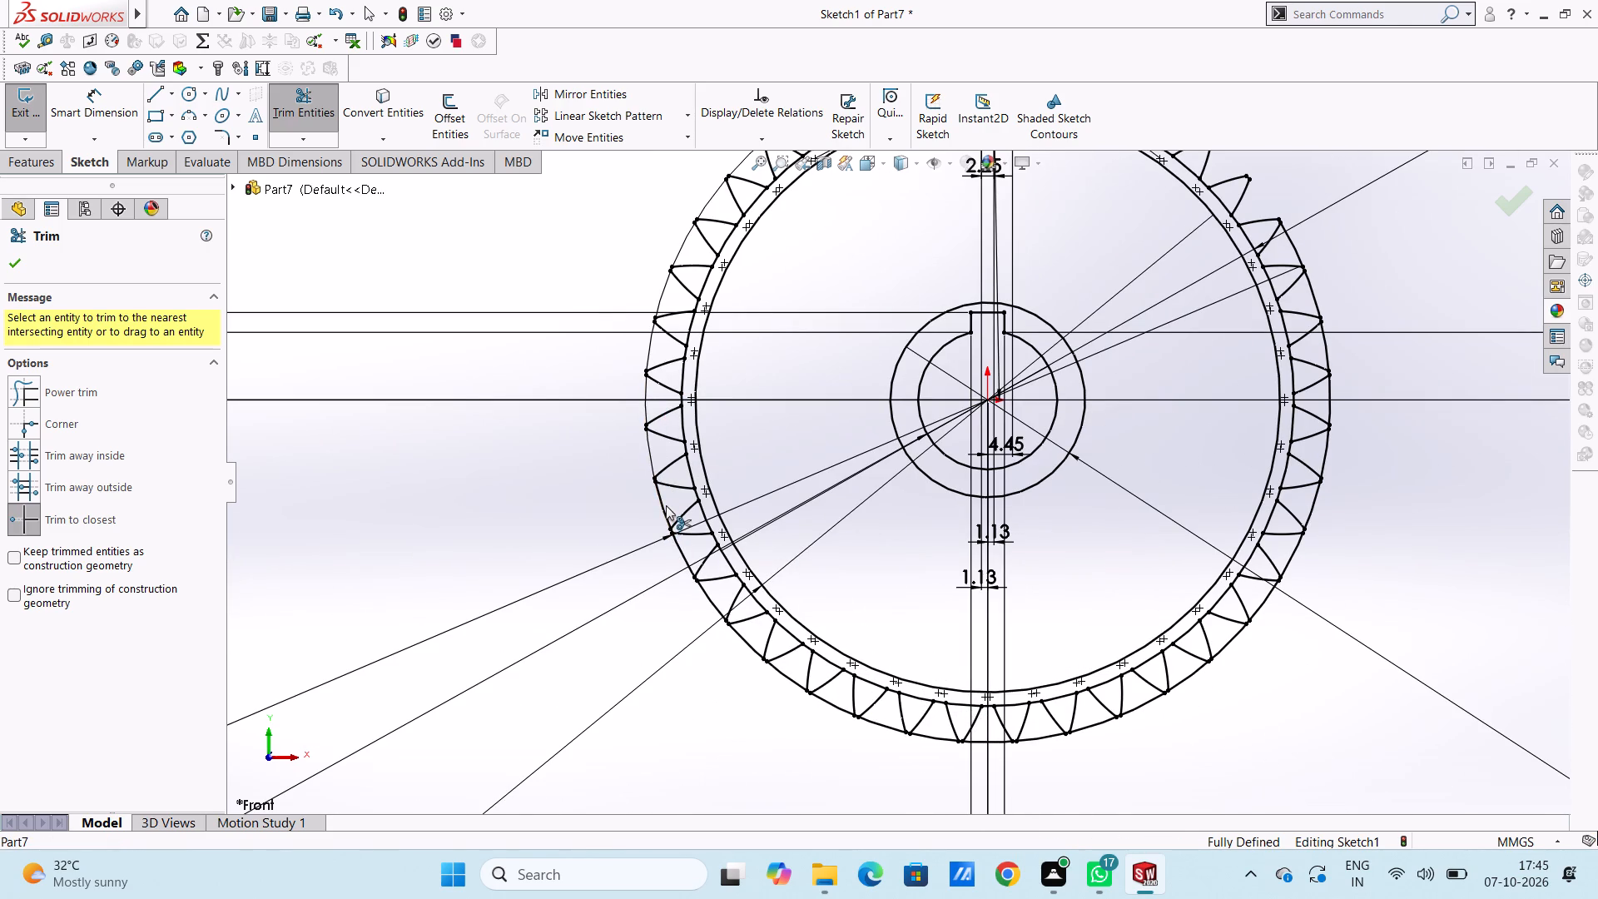
left_click(659, 505)
double_click(682, 553)
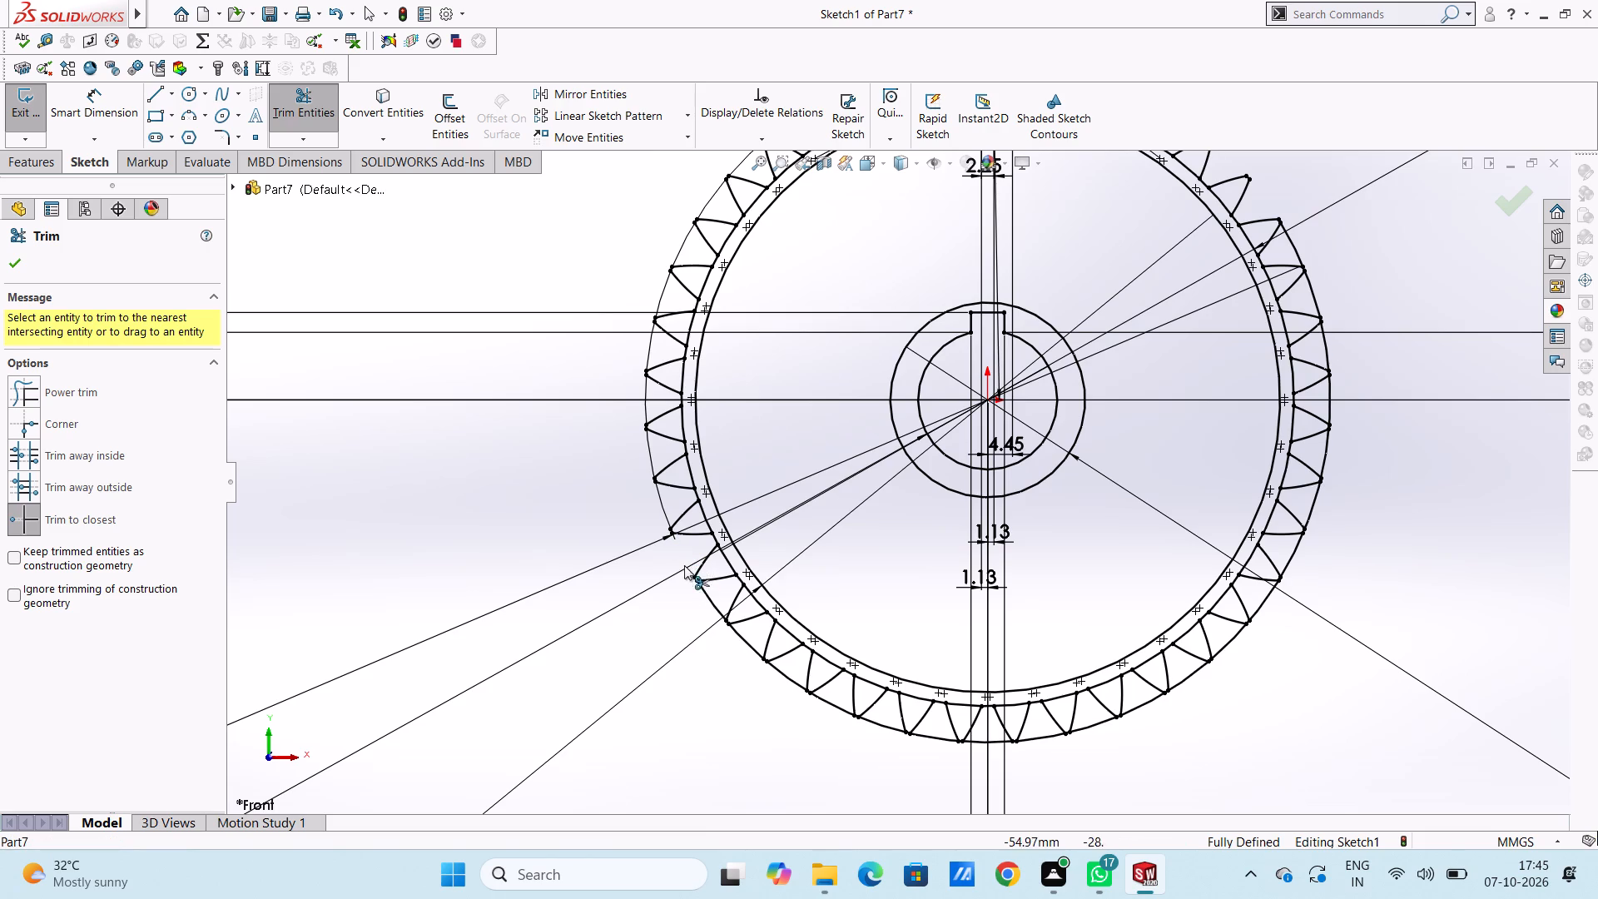
Trim the outer-circle segments between the tooth tips along the lower-left quadrant, through the bottom-centre gap.
double_click(707, 594)
double_click(742, 635)
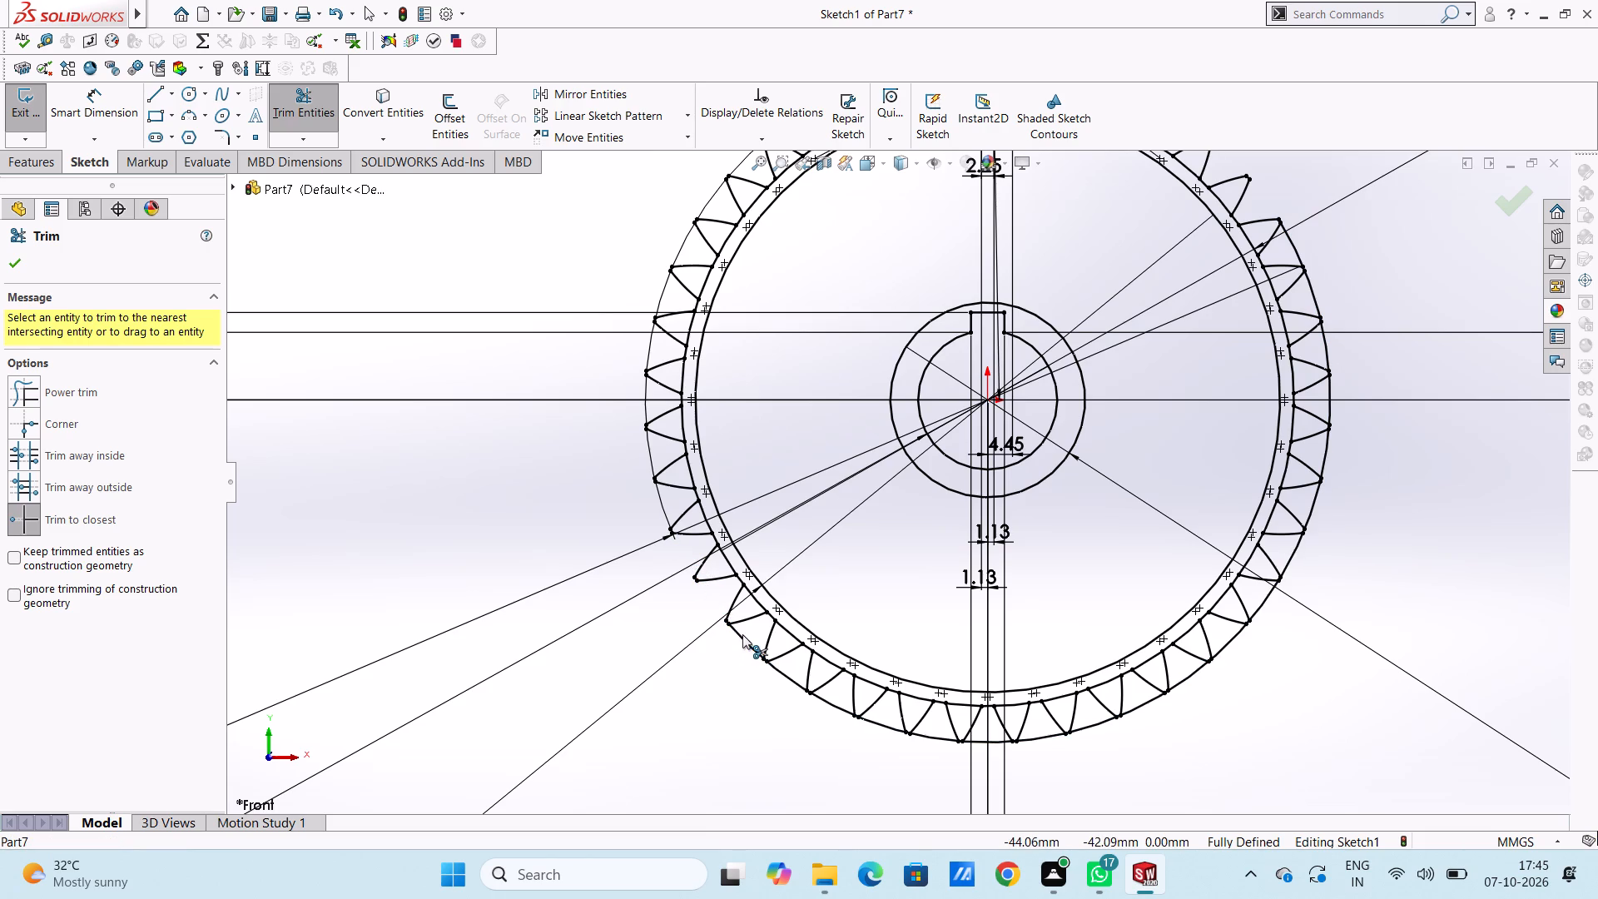
left_click(782, 669)
left_click(782, 675)
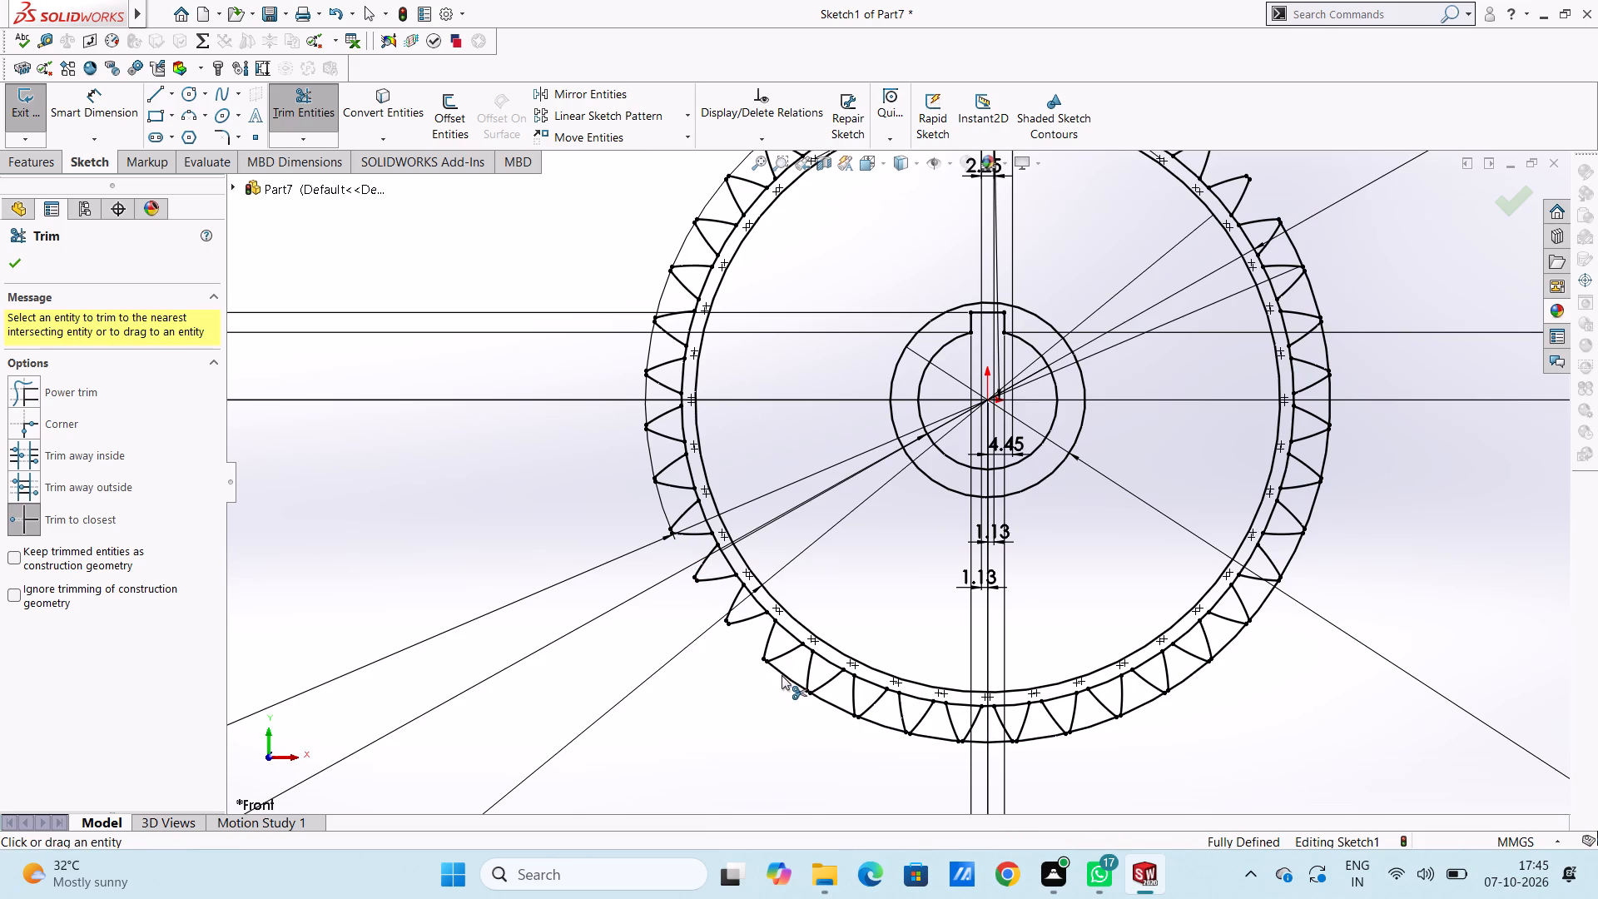
double_click(834, 701)
double_click(869, 722)
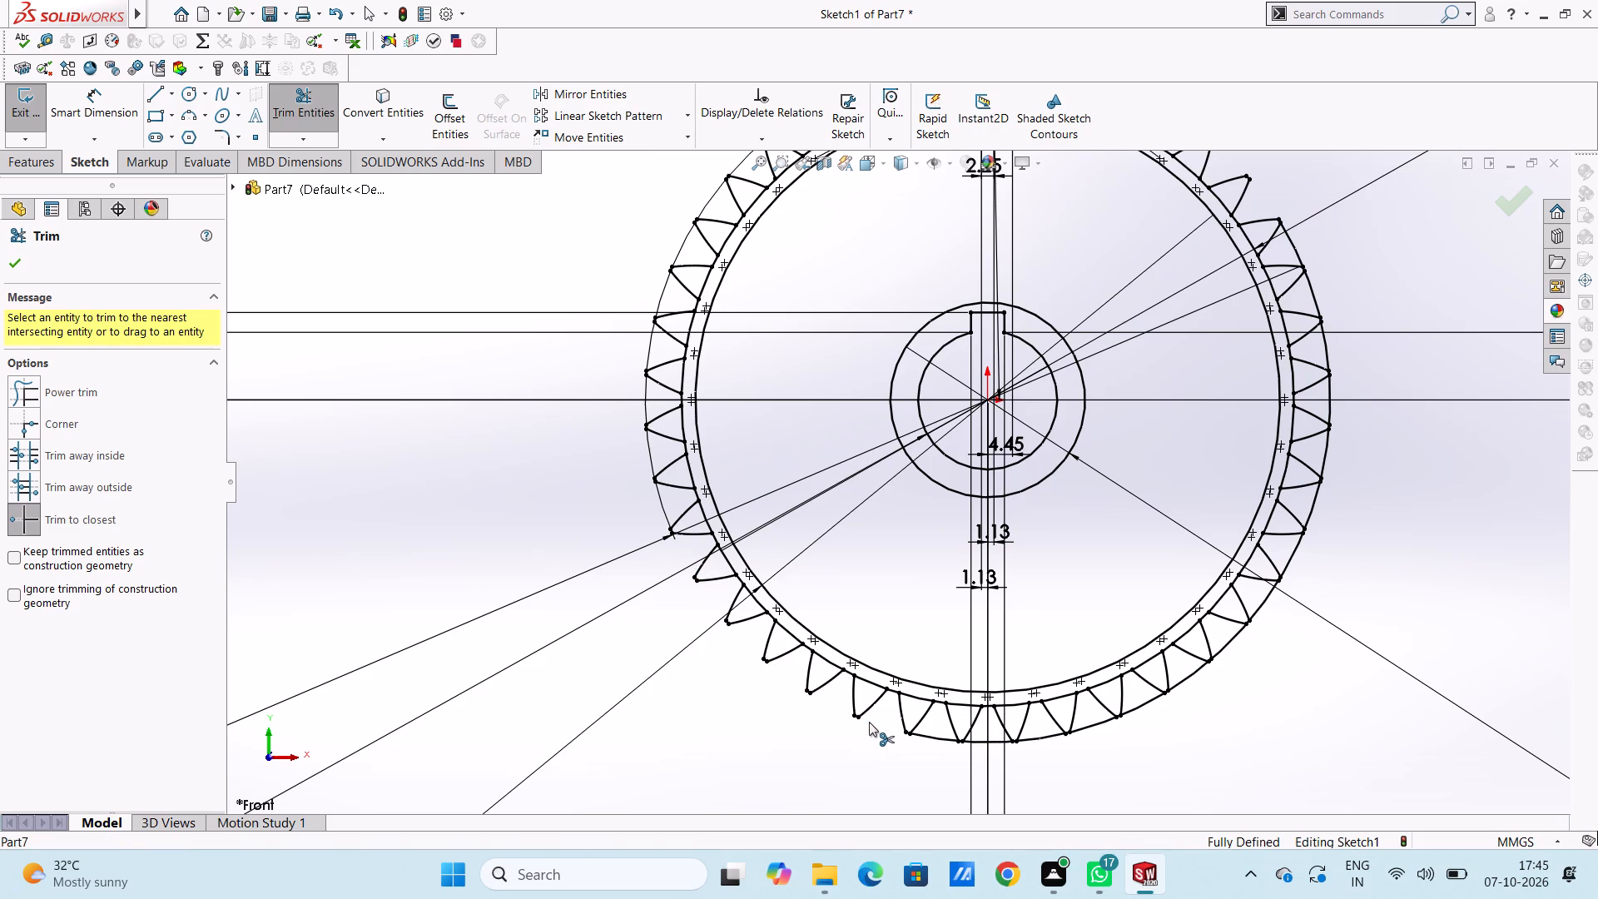
double_click(926, 735)
left_click(985, 743)
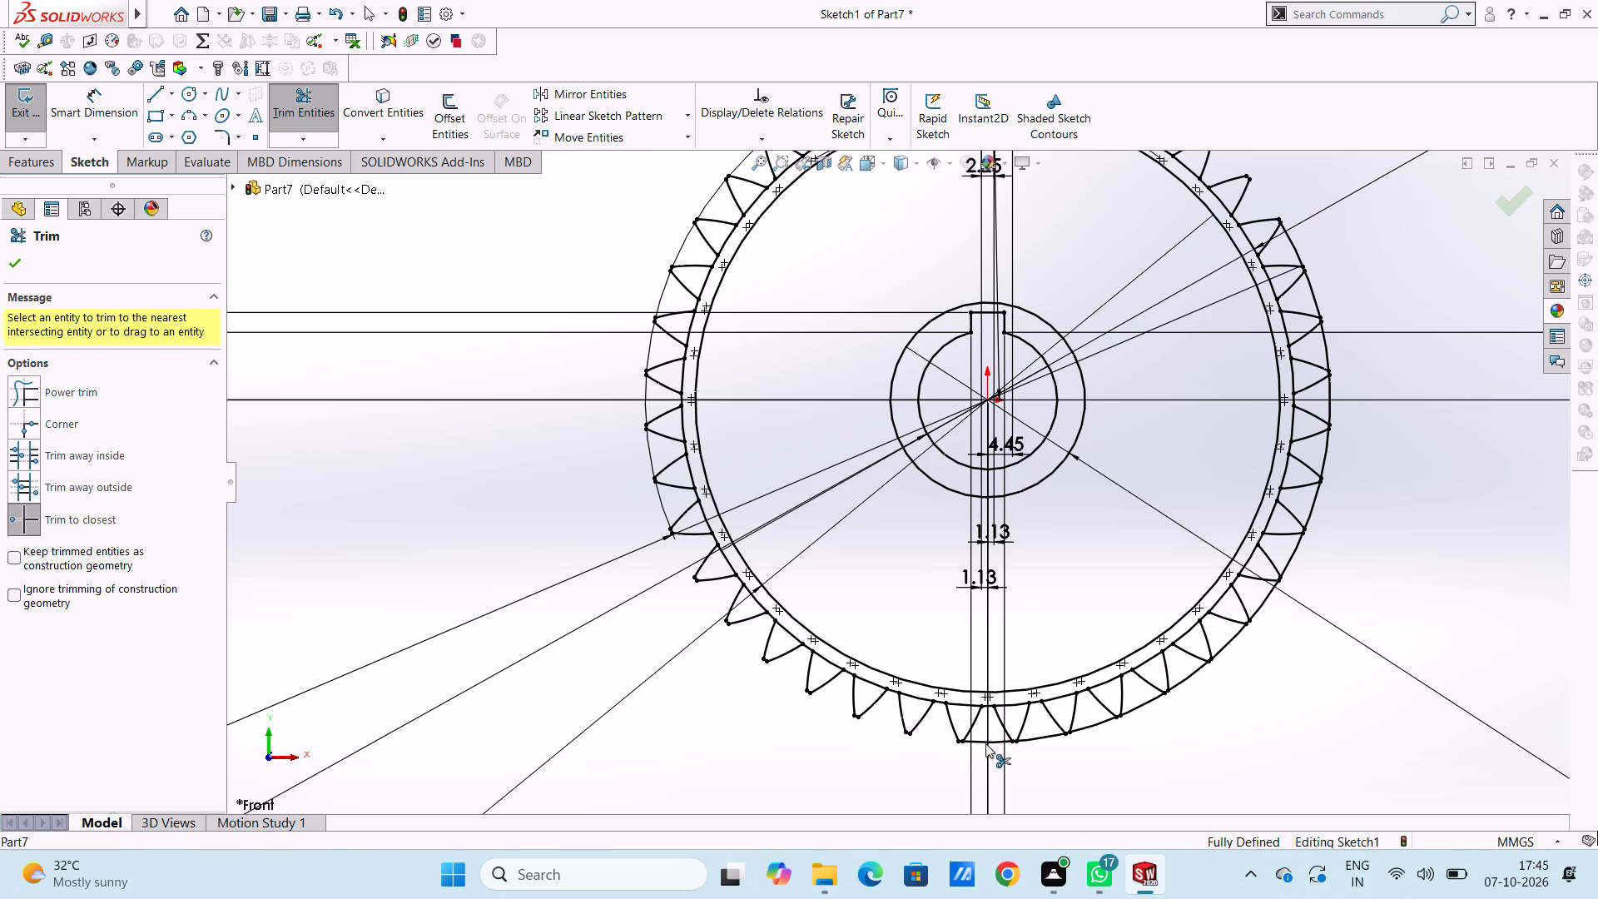
left_click_drag(985, 743, 998, 751)
Trim the outer-circle segments between the tooth tips along the gear's lower-right quadrant.
double_click(1035, 739)
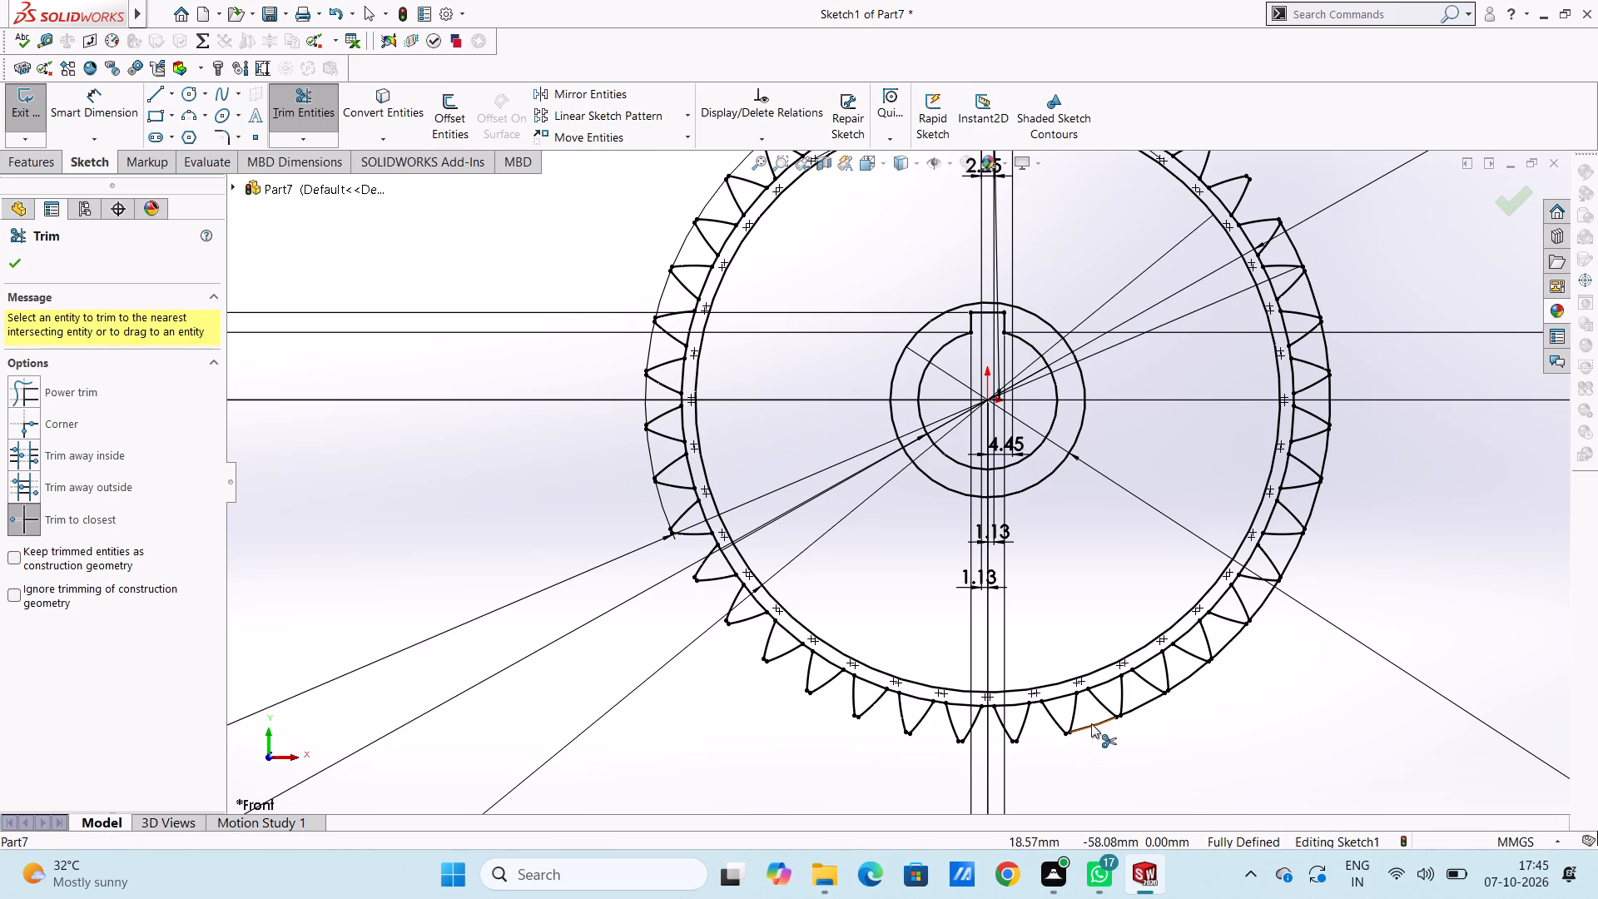
double_click(1091, 723)
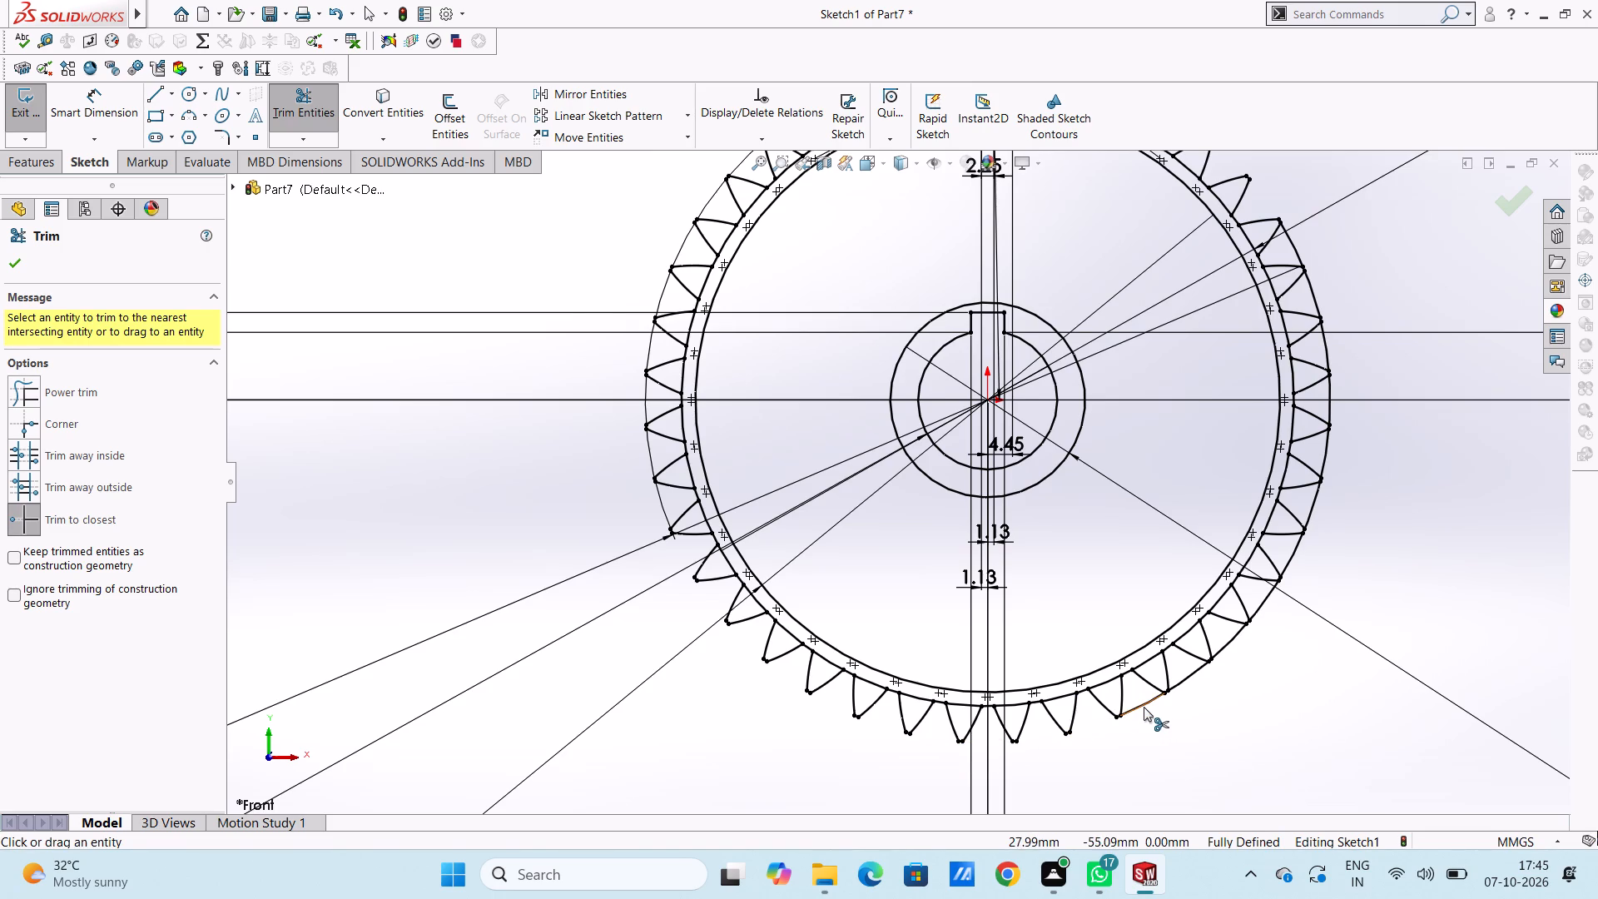
double_click(1144, 707)
double_click(1192, 679)
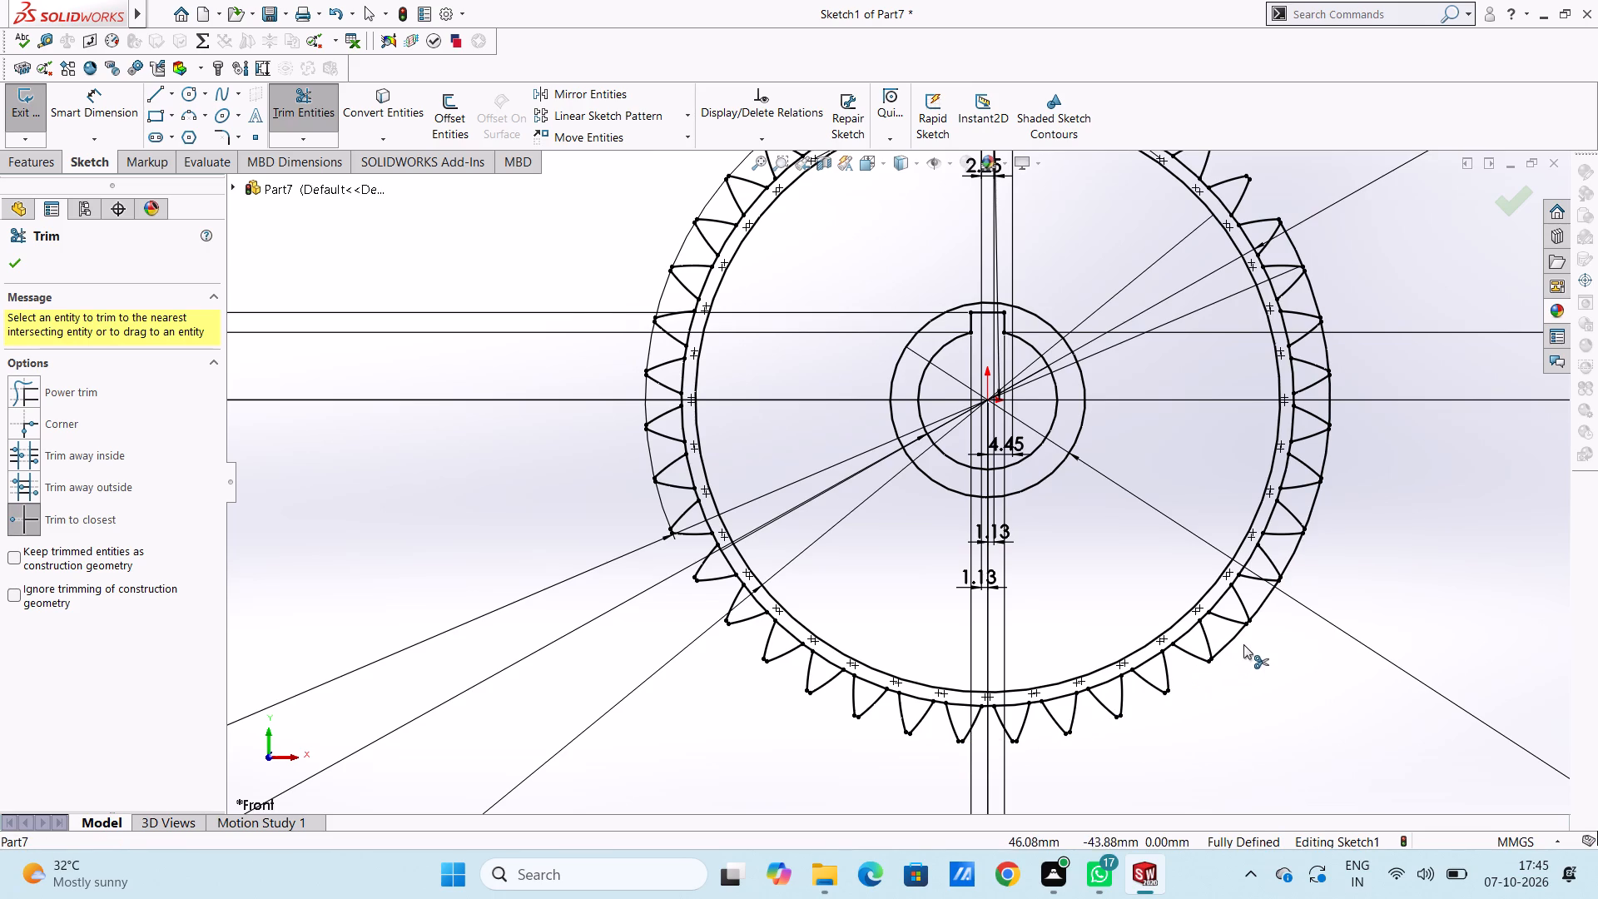
left_click(1233, 639)
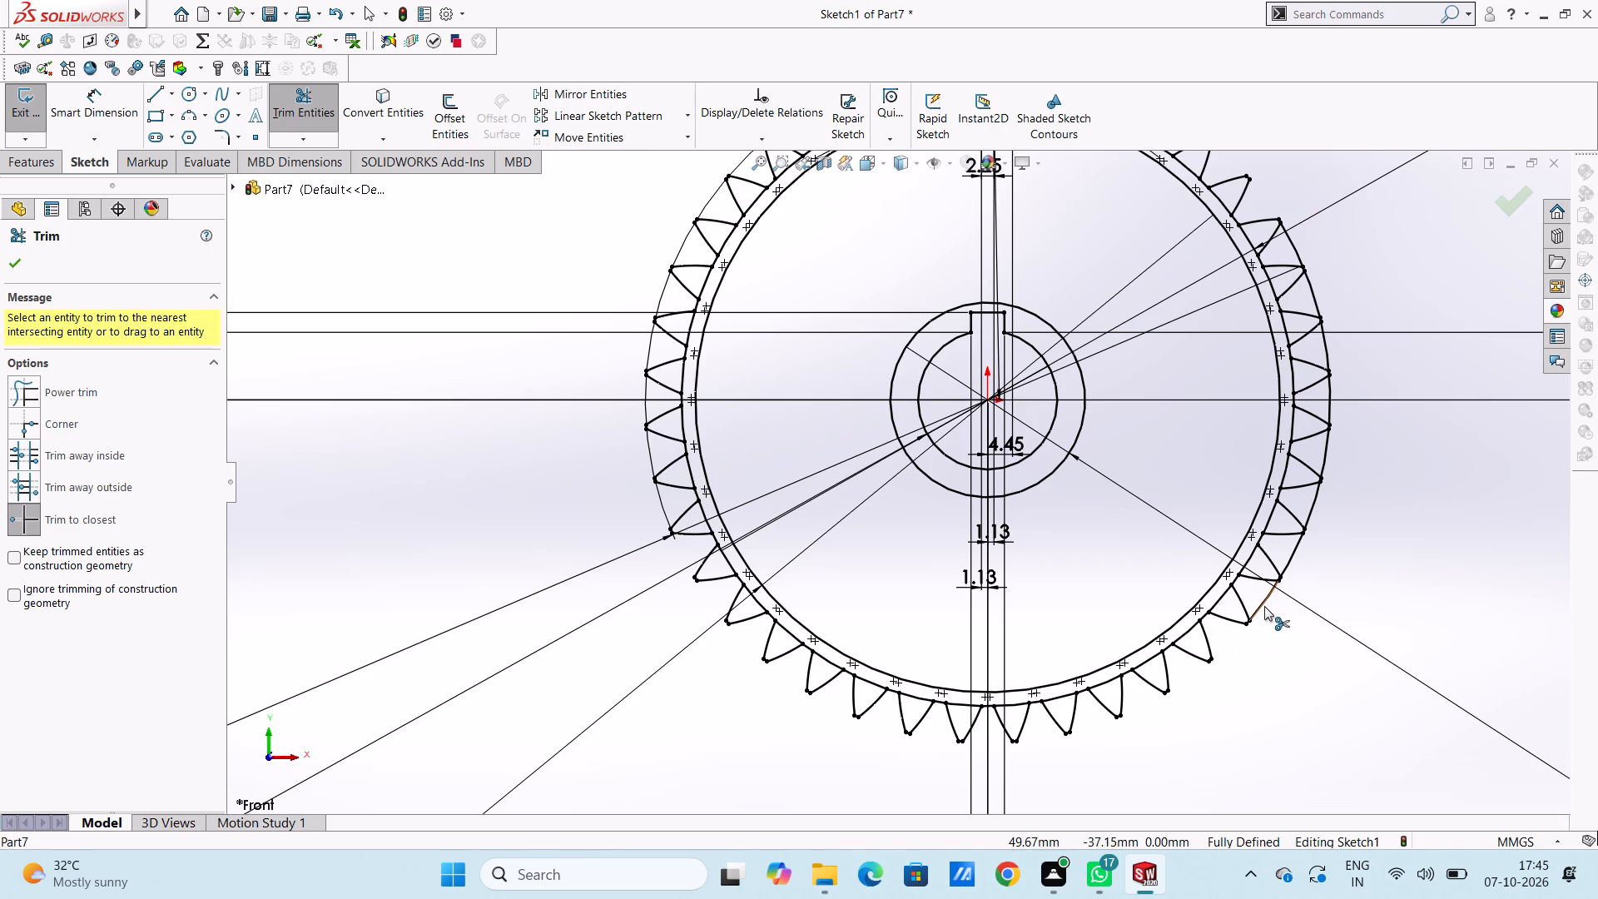
left_click(1264, 606)
Trim the outer-circle segments between the tooth tips on the gear's right side, from below the horizontal centreline up to the upper-right teeth.
left_click(1297, 548)
left_click(1311, 512)
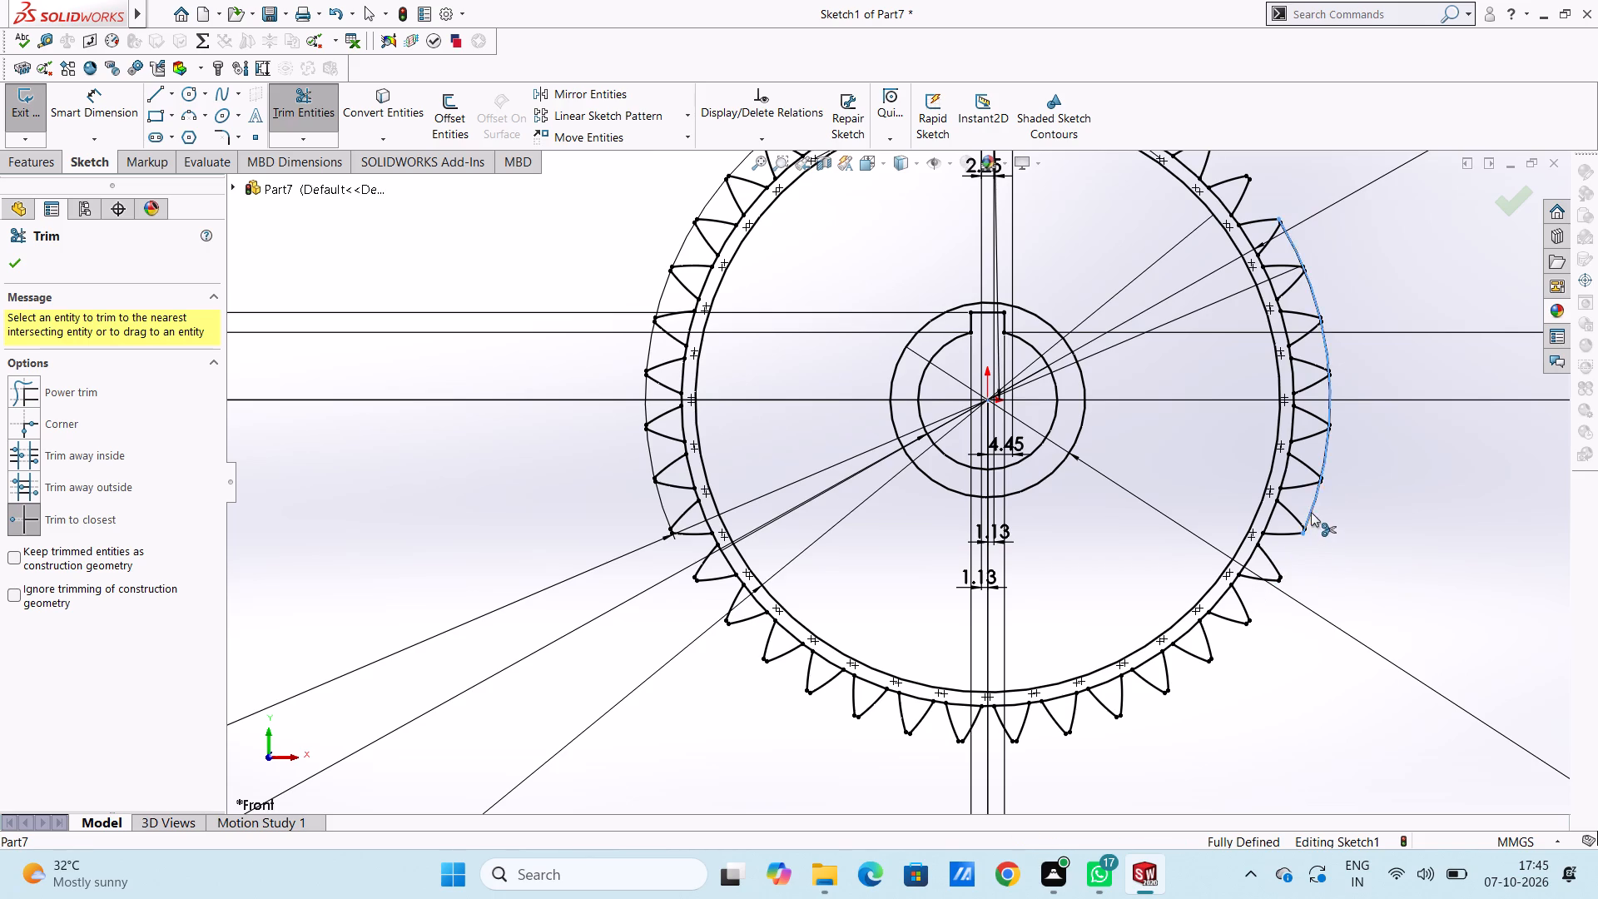
left_click(1324, 456)
left_click(1327, 398)
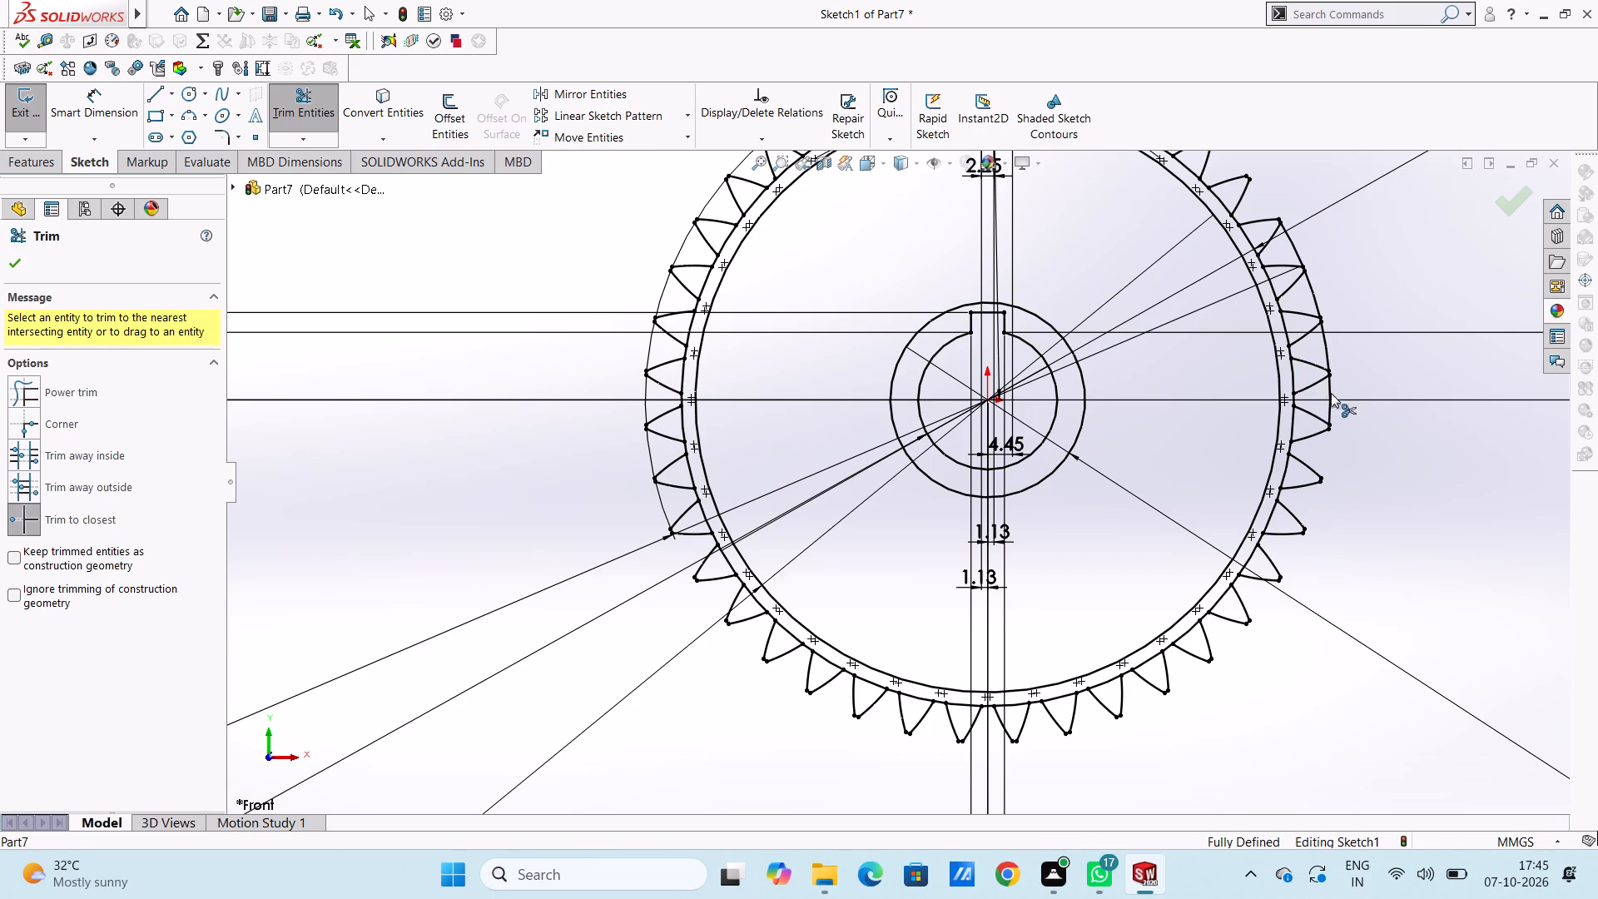
left_click(1323, 345)
left_click(1306, 293)
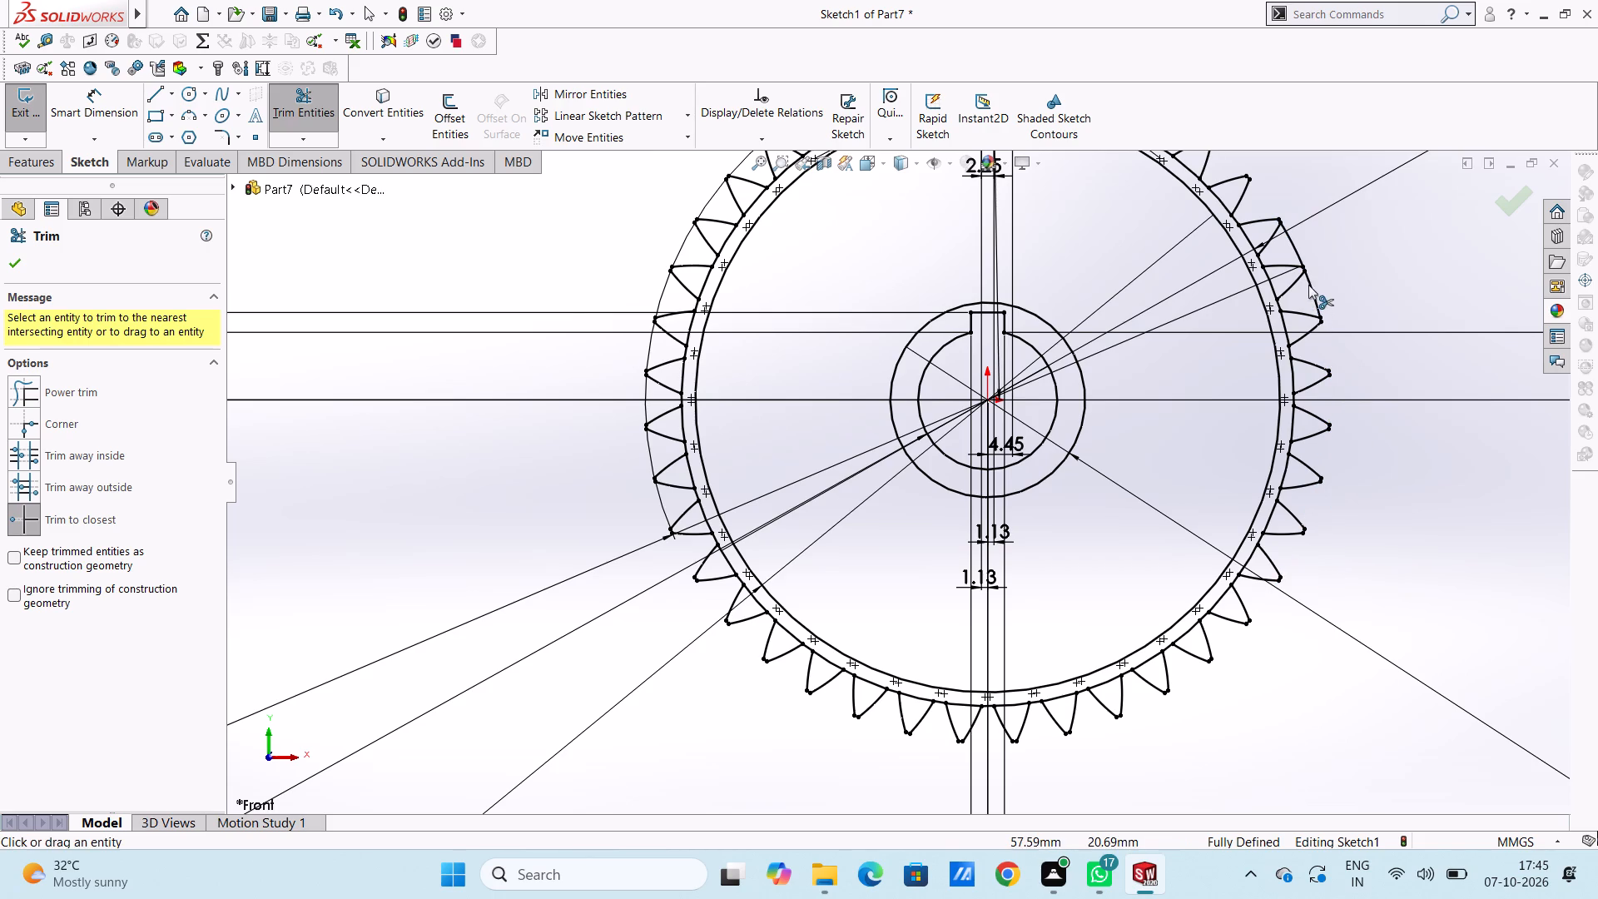
left_click(1311, 285)
left_click(1293, 241)
left_click(1293, 241)
Trim the root-circle arc beneath the second tooth left of the gear's top centre.
scroll(1298, 241, "up", 5)
scroll(1025, 300, "down", 4)
scroll(886, 305, "down", 4)
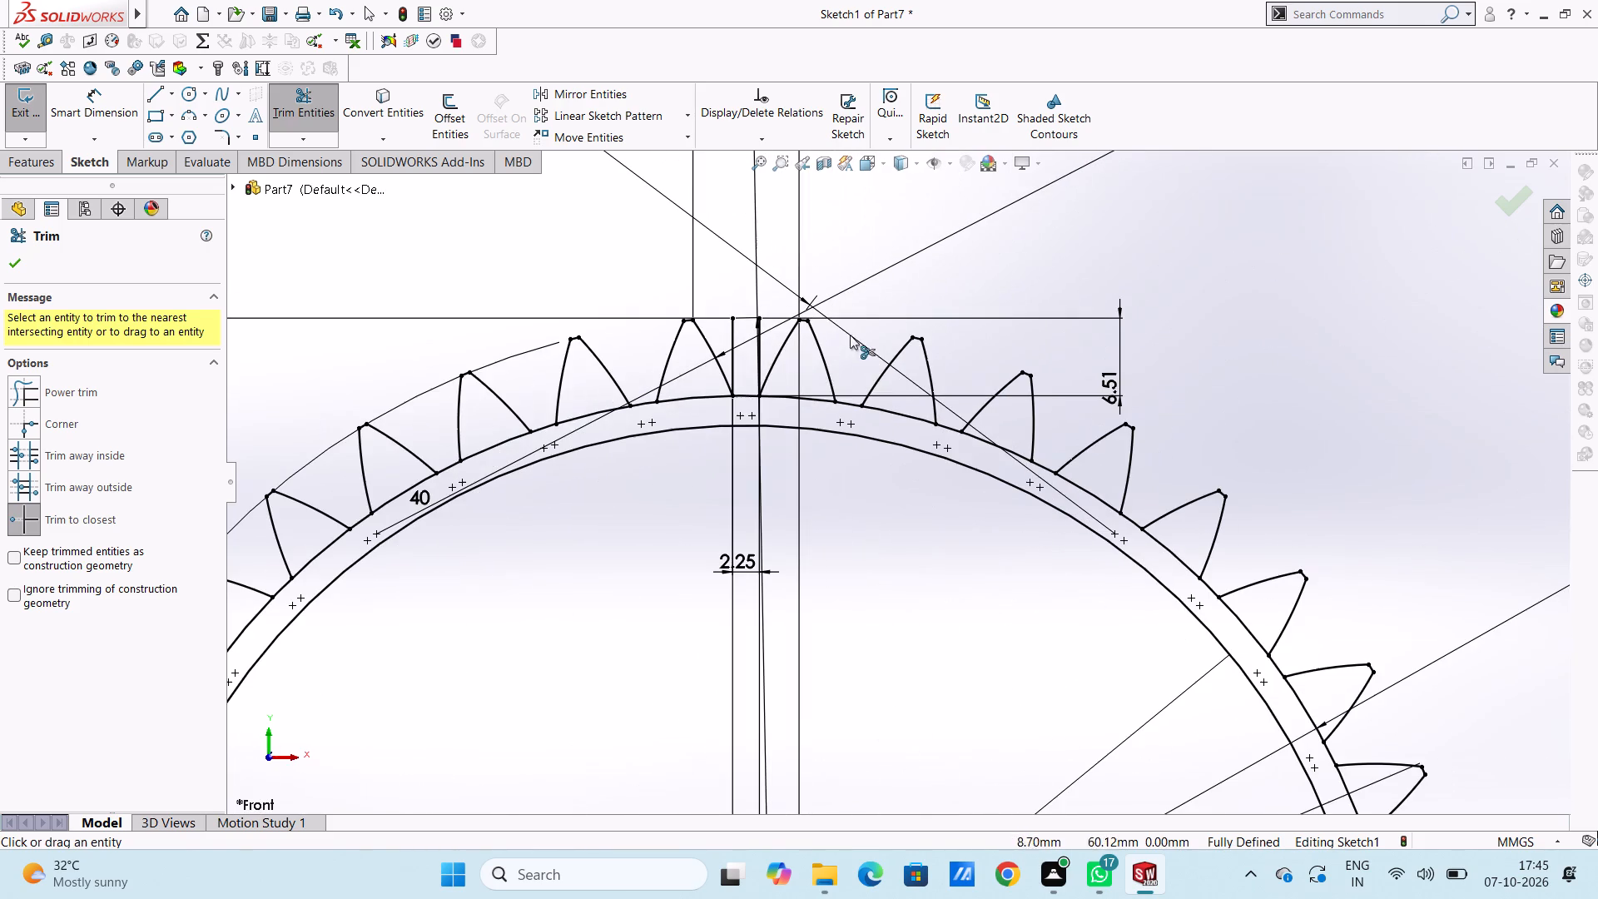
scroll(754, 370, "down", 3)
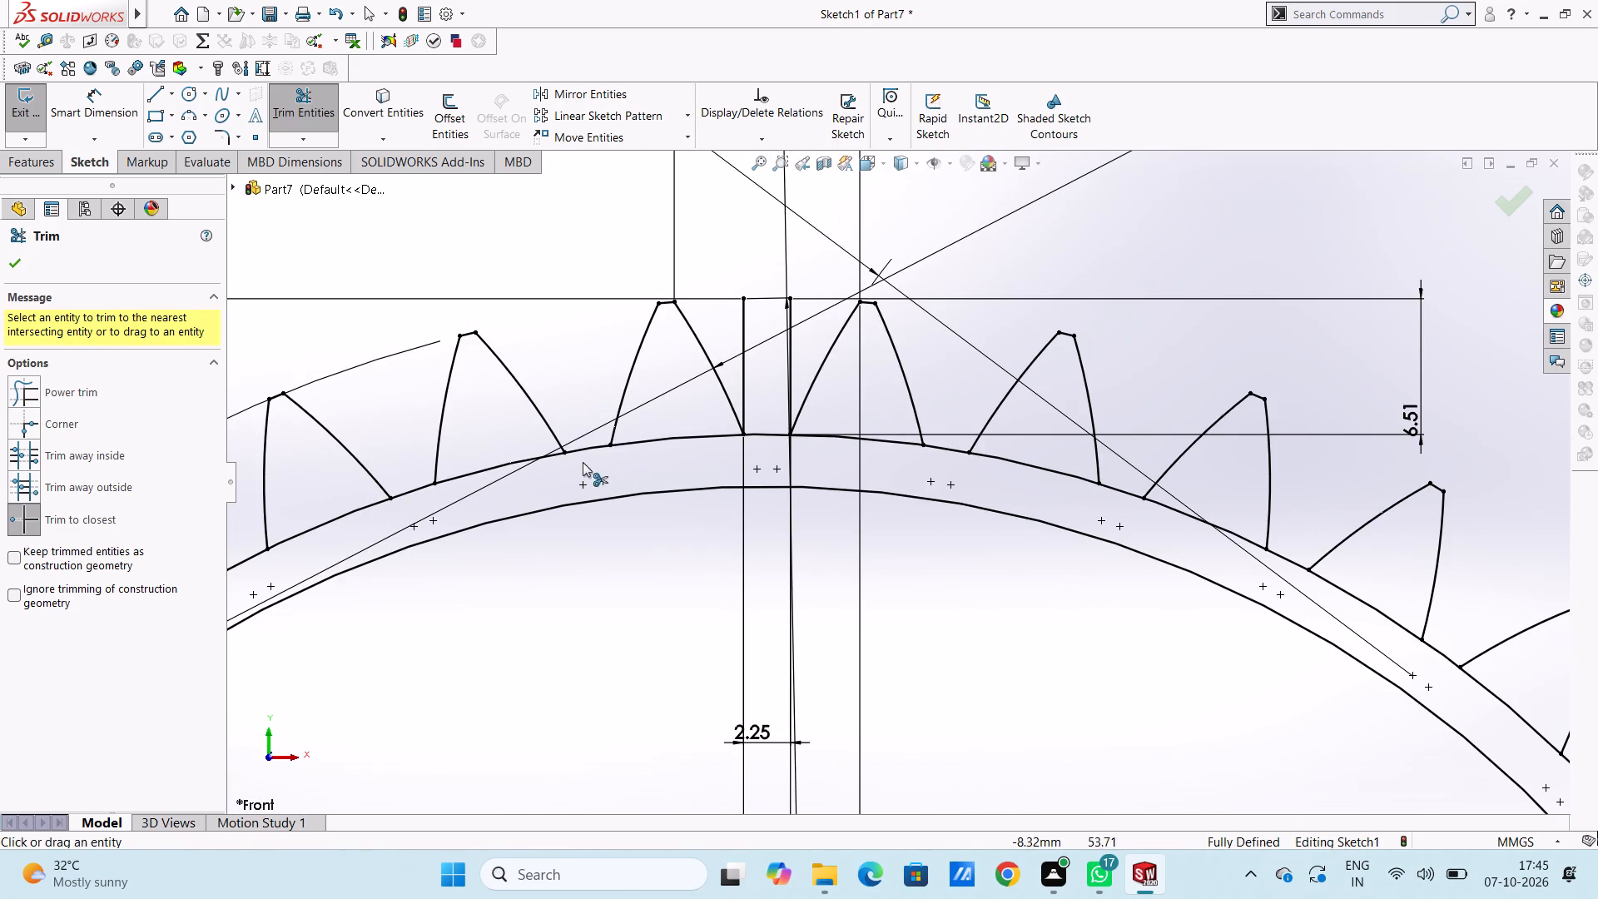
left_click(520, 462)
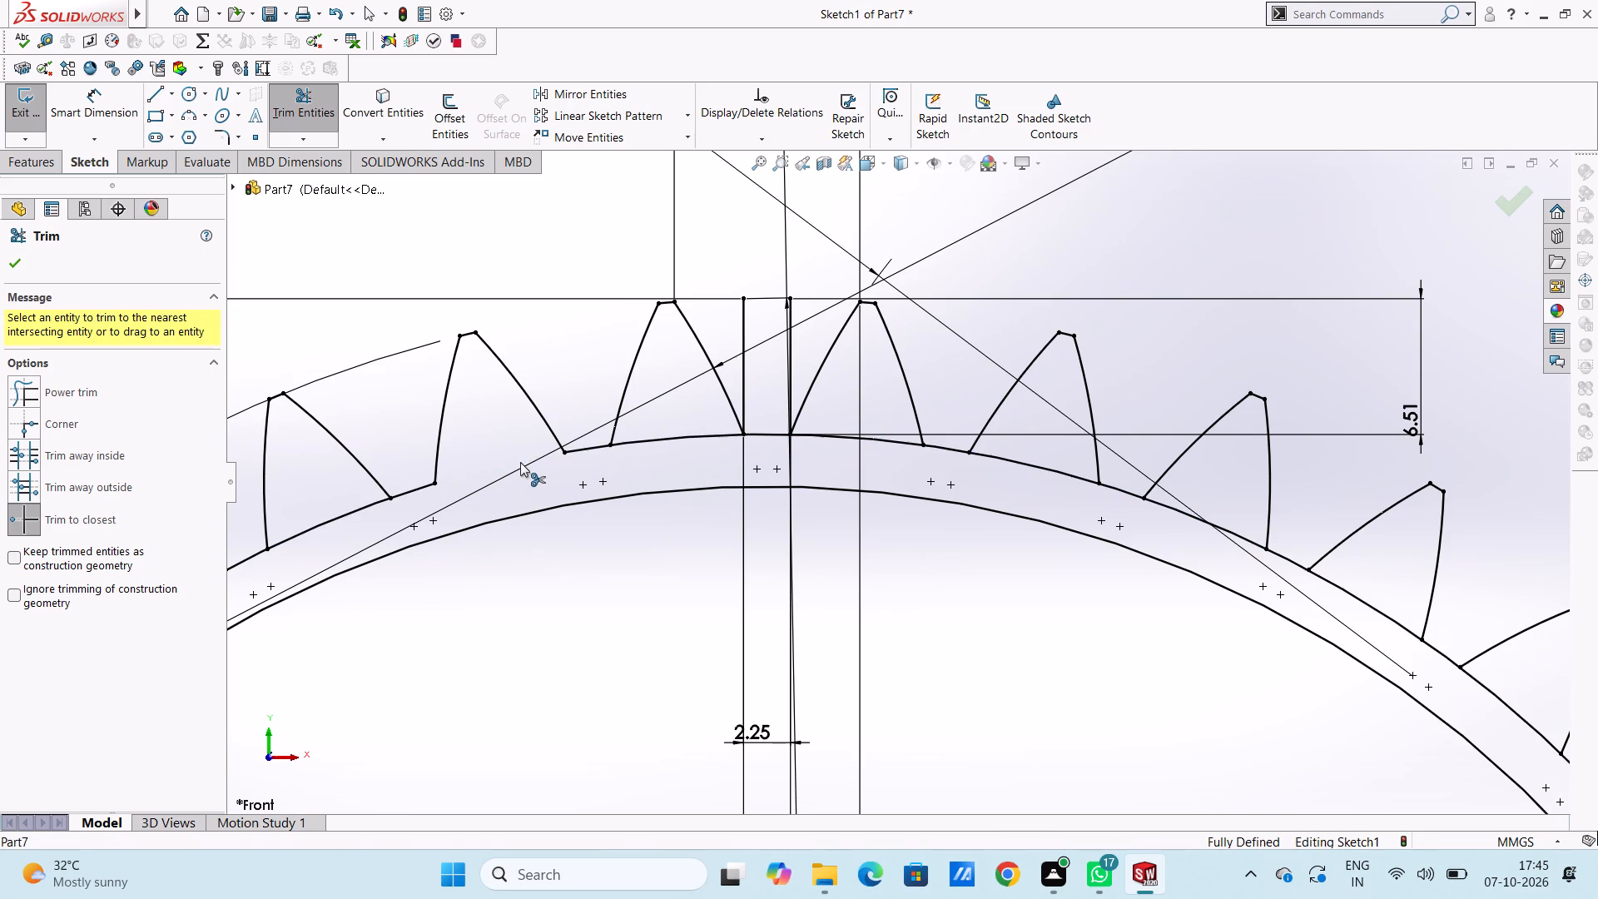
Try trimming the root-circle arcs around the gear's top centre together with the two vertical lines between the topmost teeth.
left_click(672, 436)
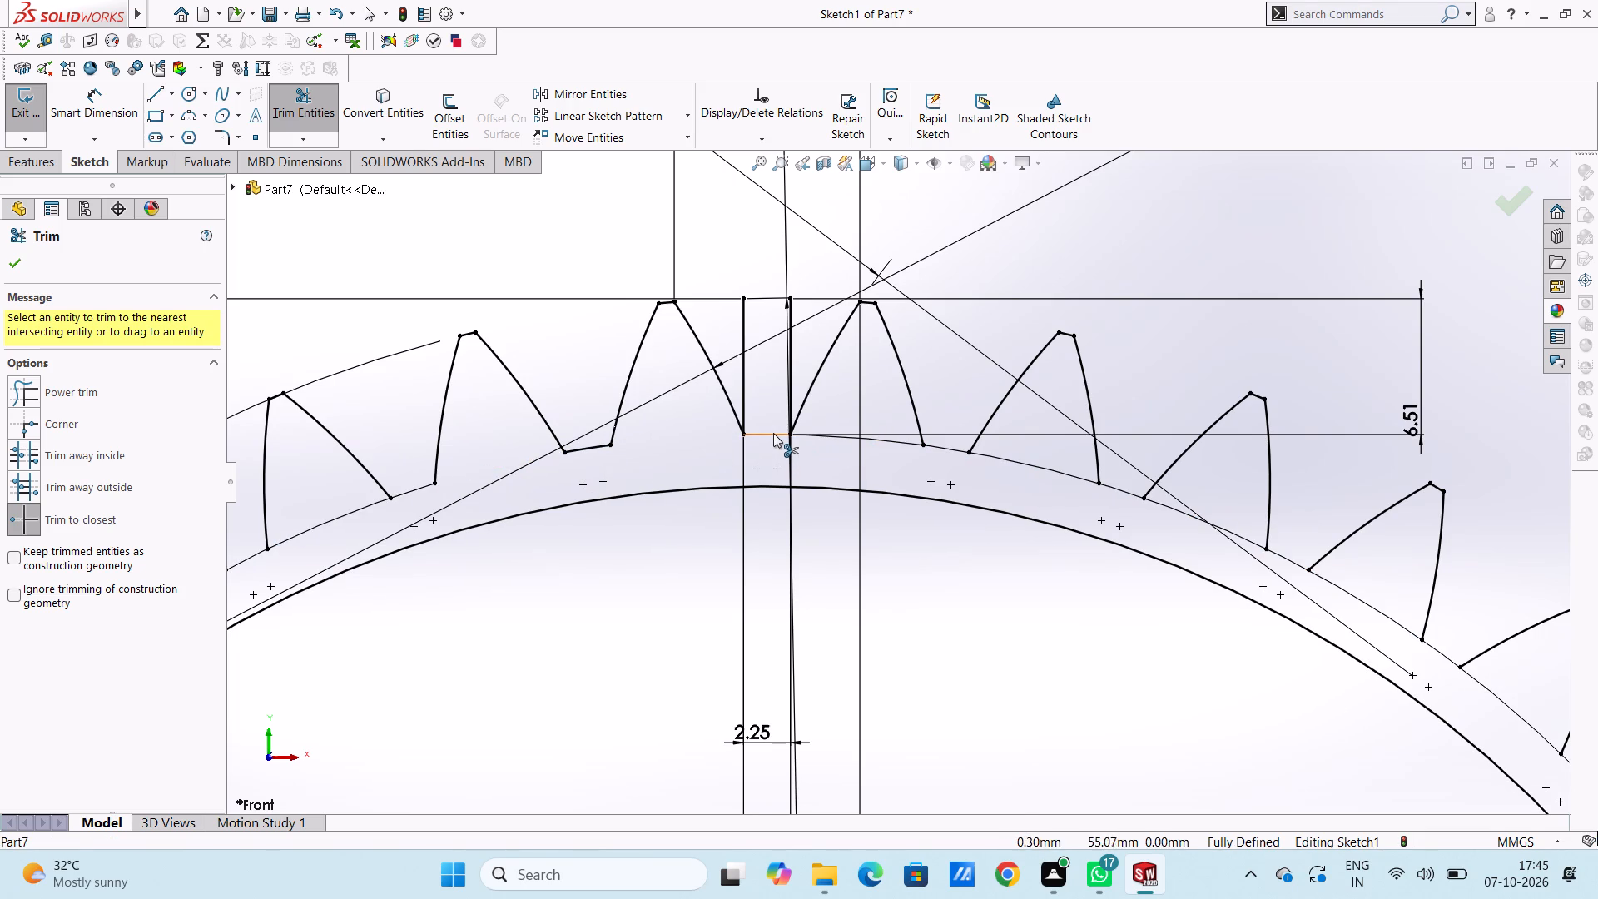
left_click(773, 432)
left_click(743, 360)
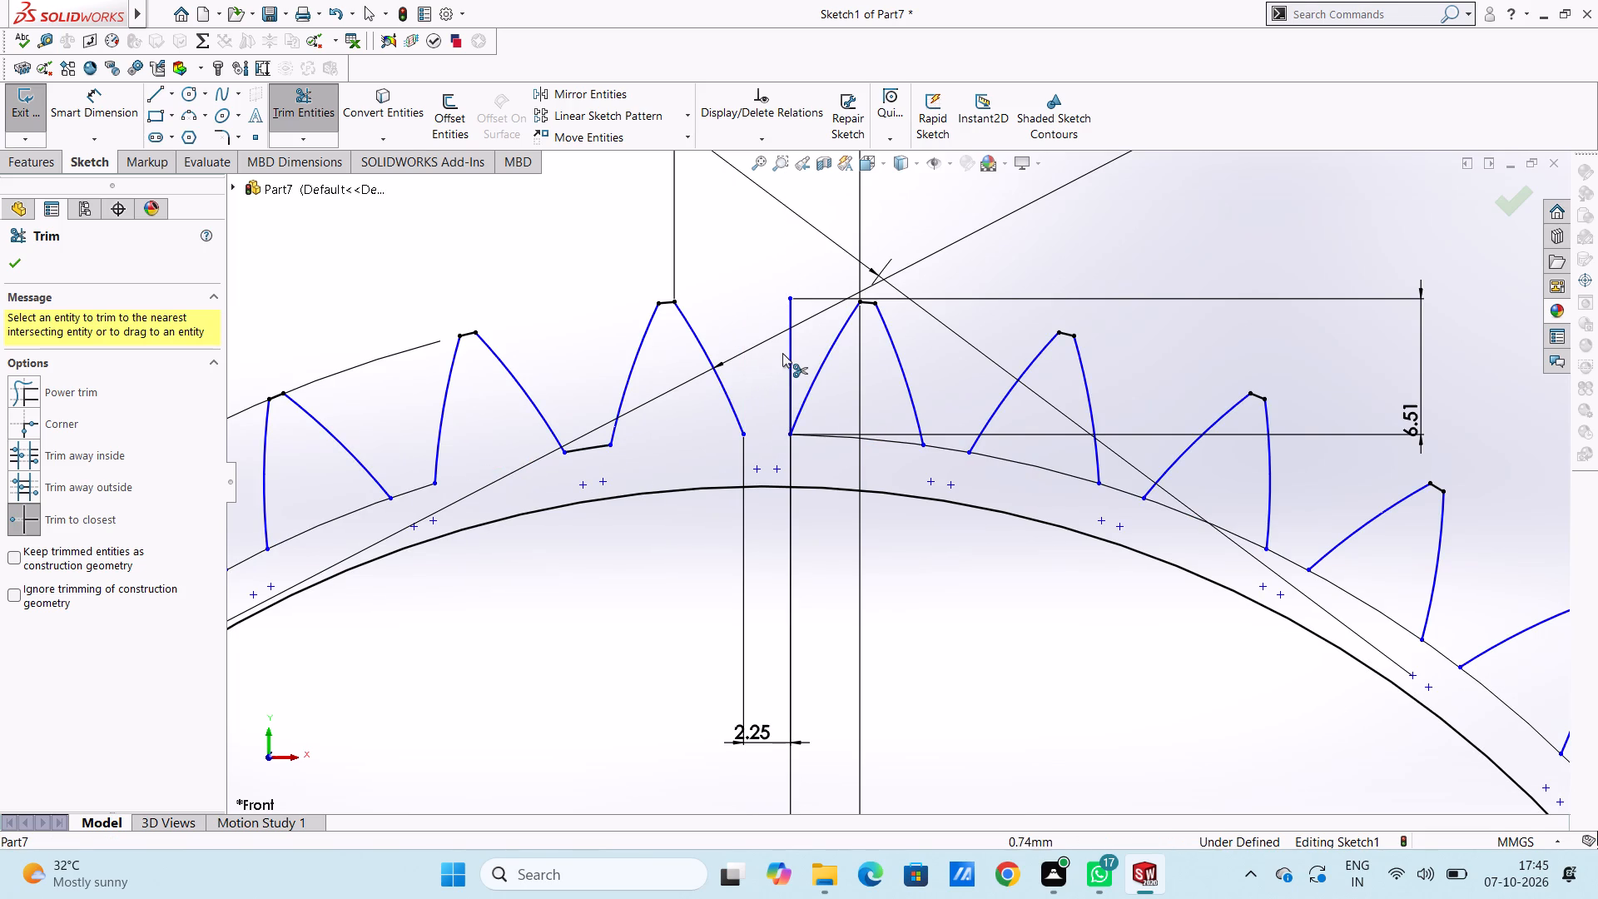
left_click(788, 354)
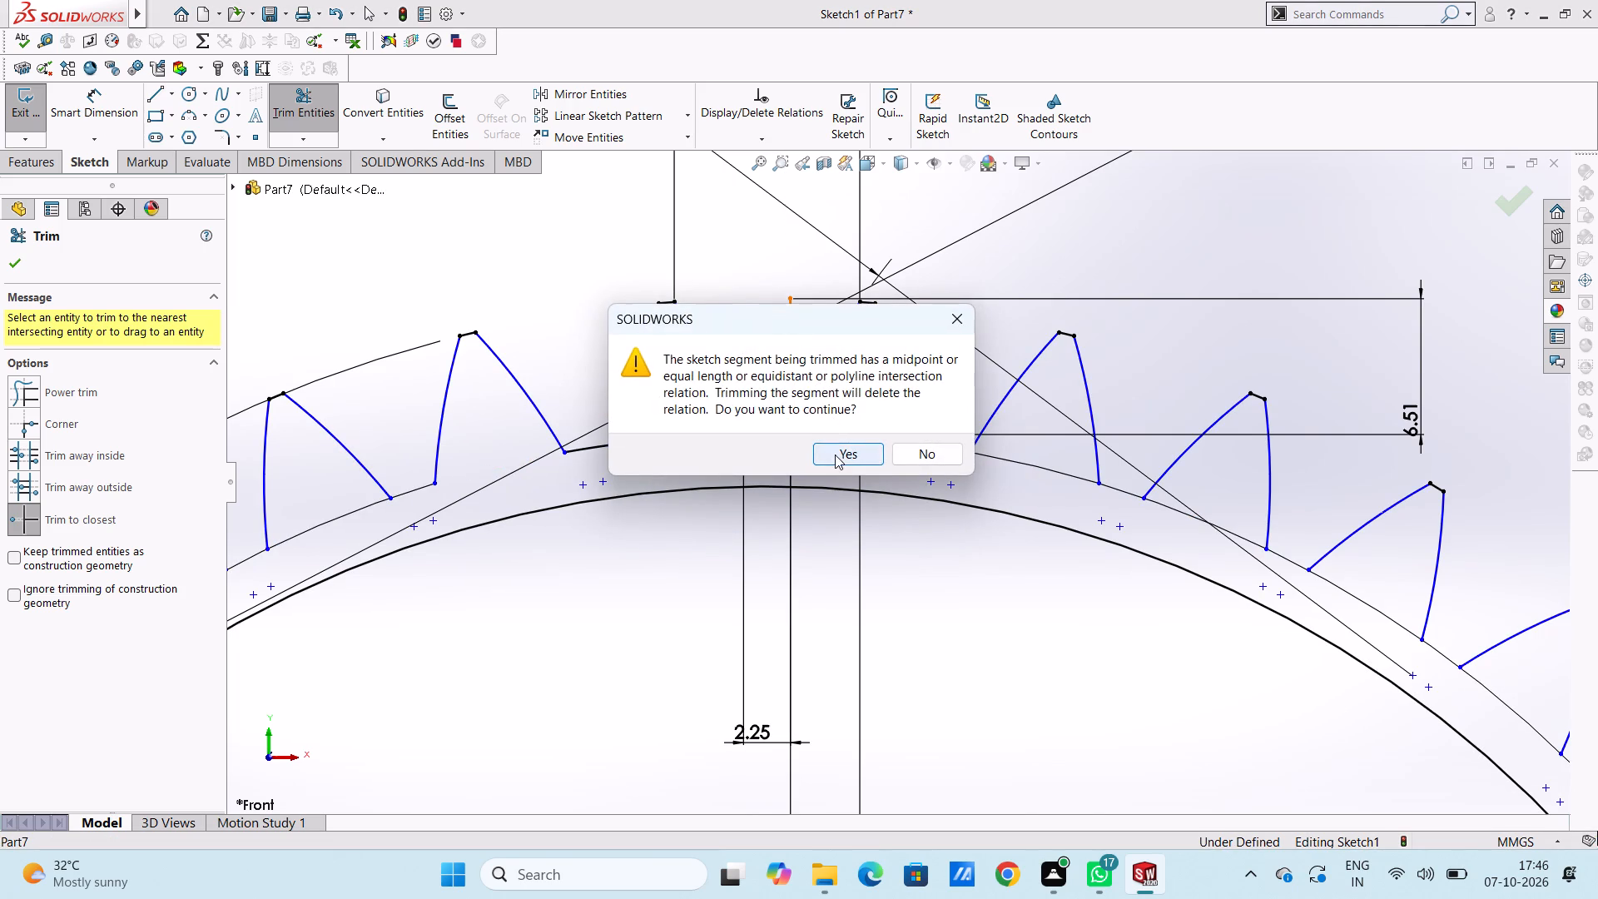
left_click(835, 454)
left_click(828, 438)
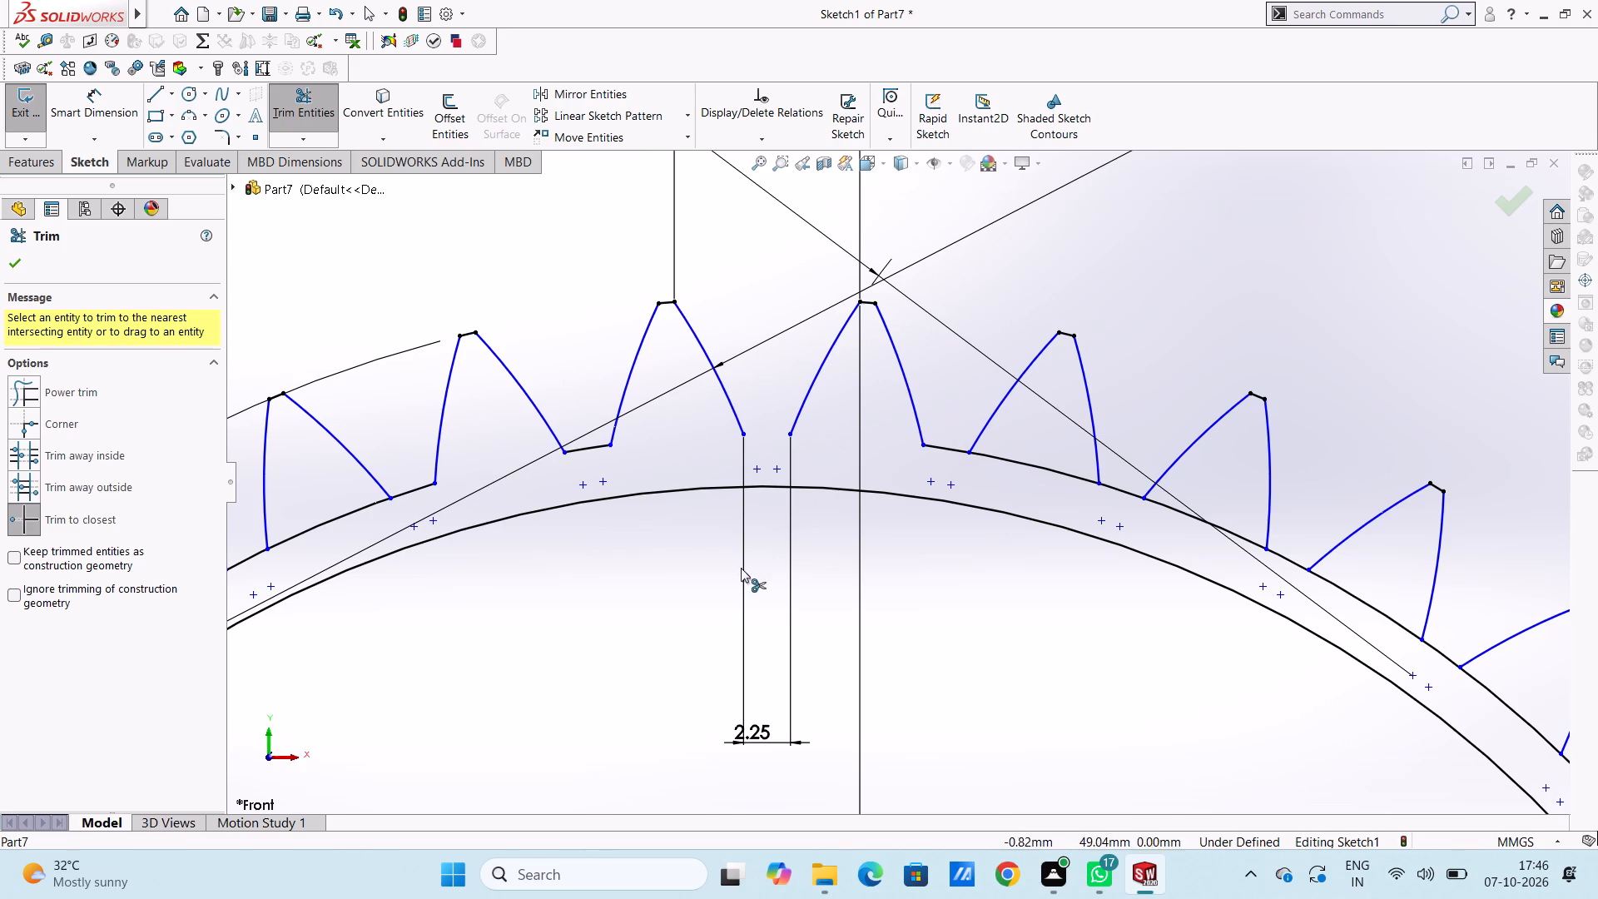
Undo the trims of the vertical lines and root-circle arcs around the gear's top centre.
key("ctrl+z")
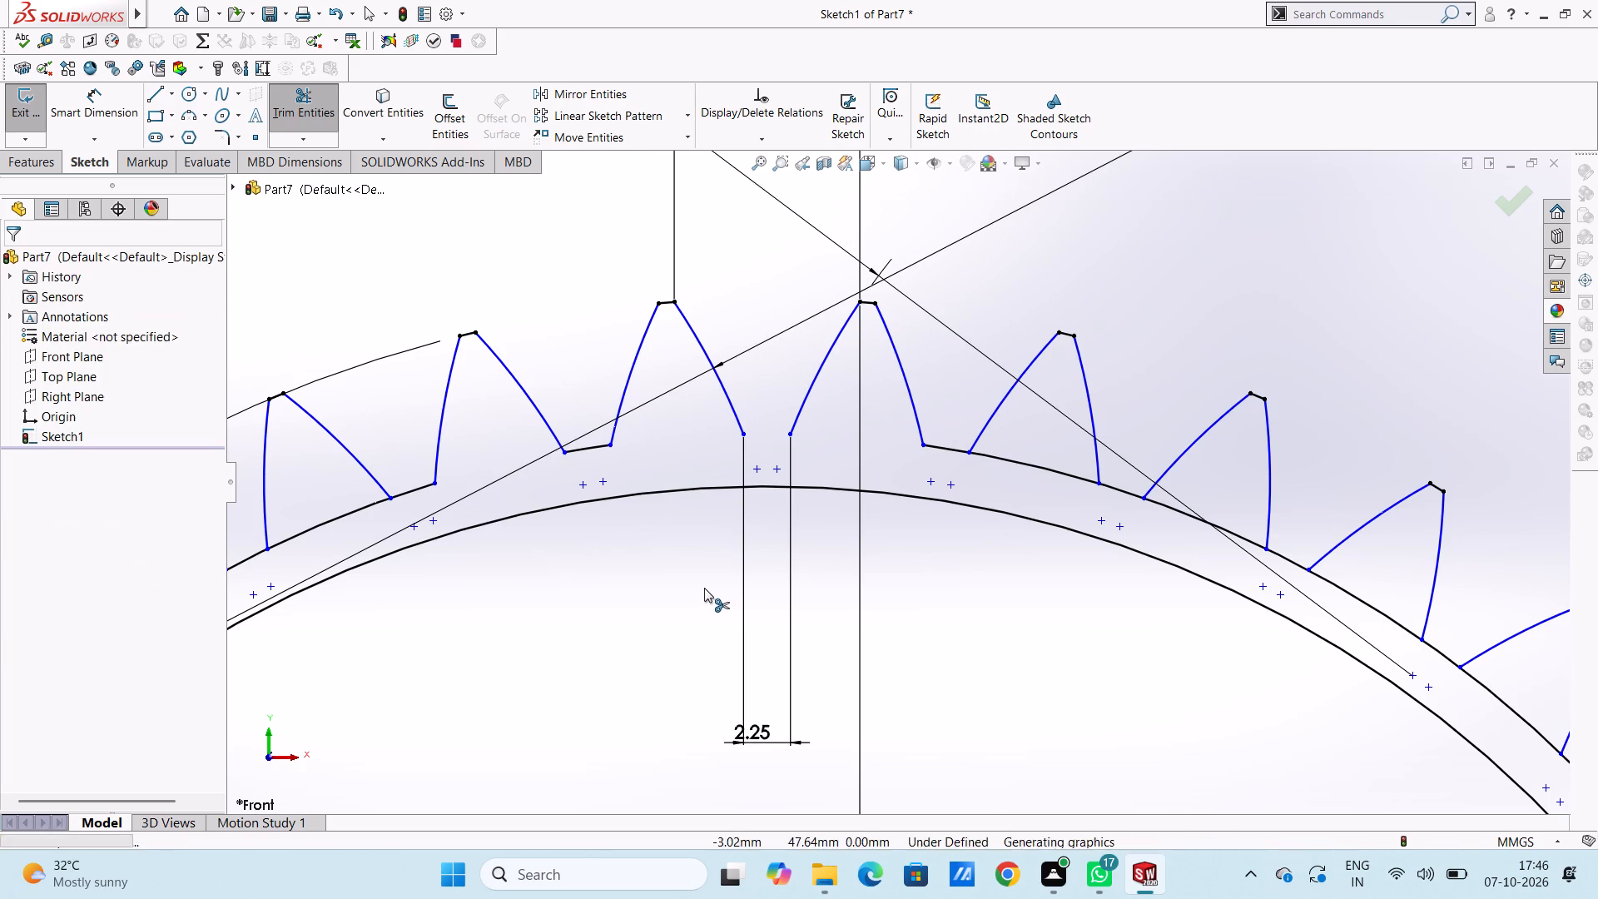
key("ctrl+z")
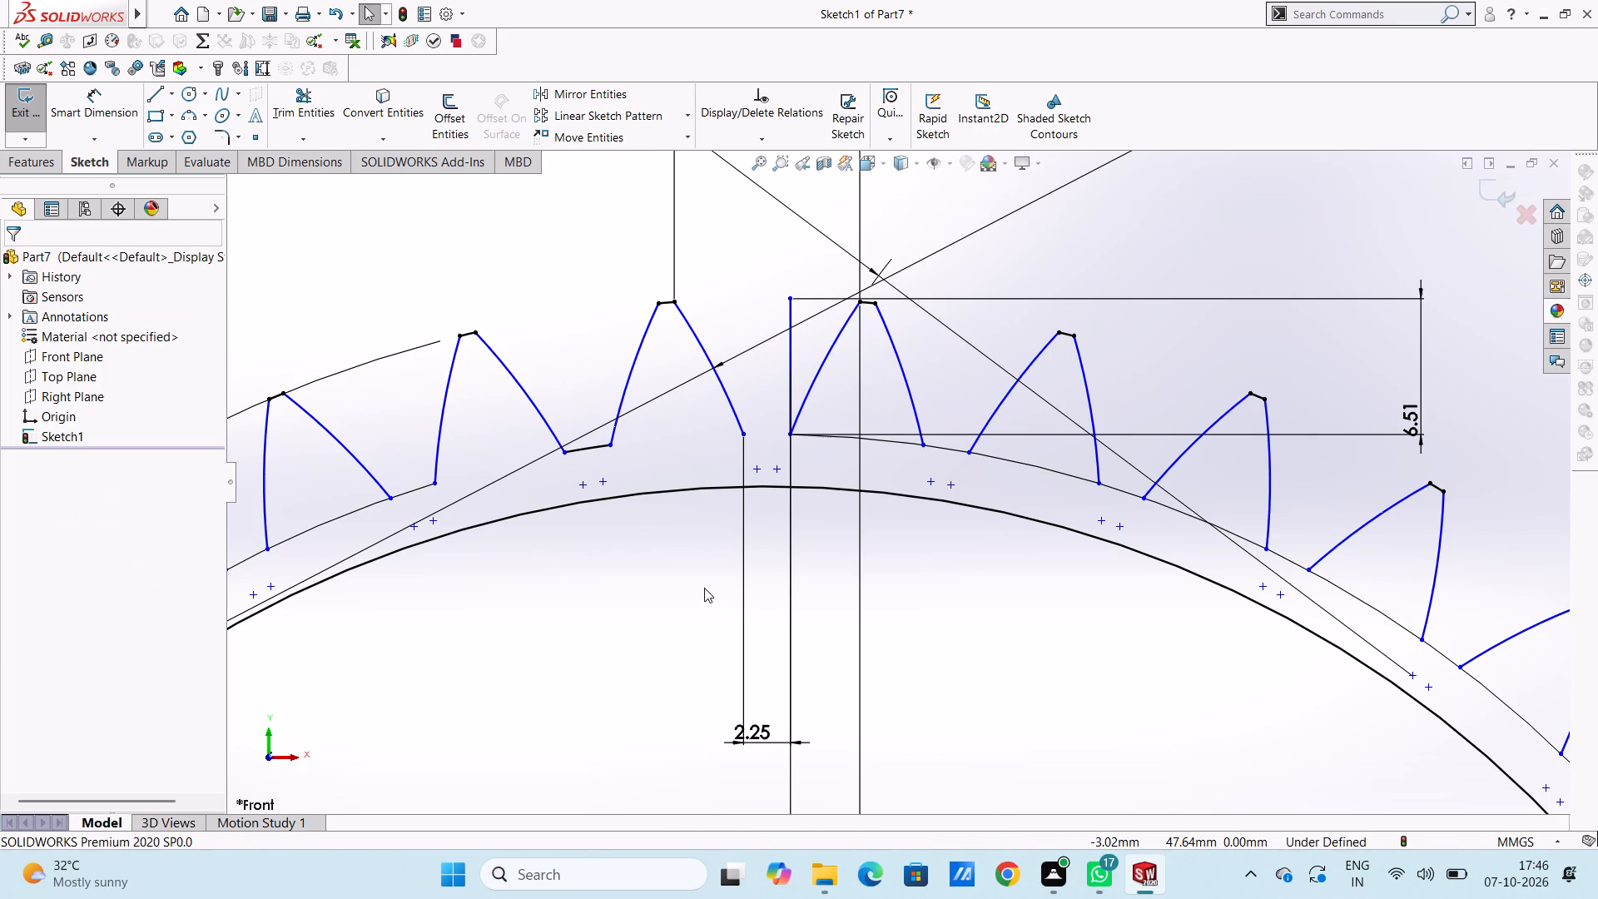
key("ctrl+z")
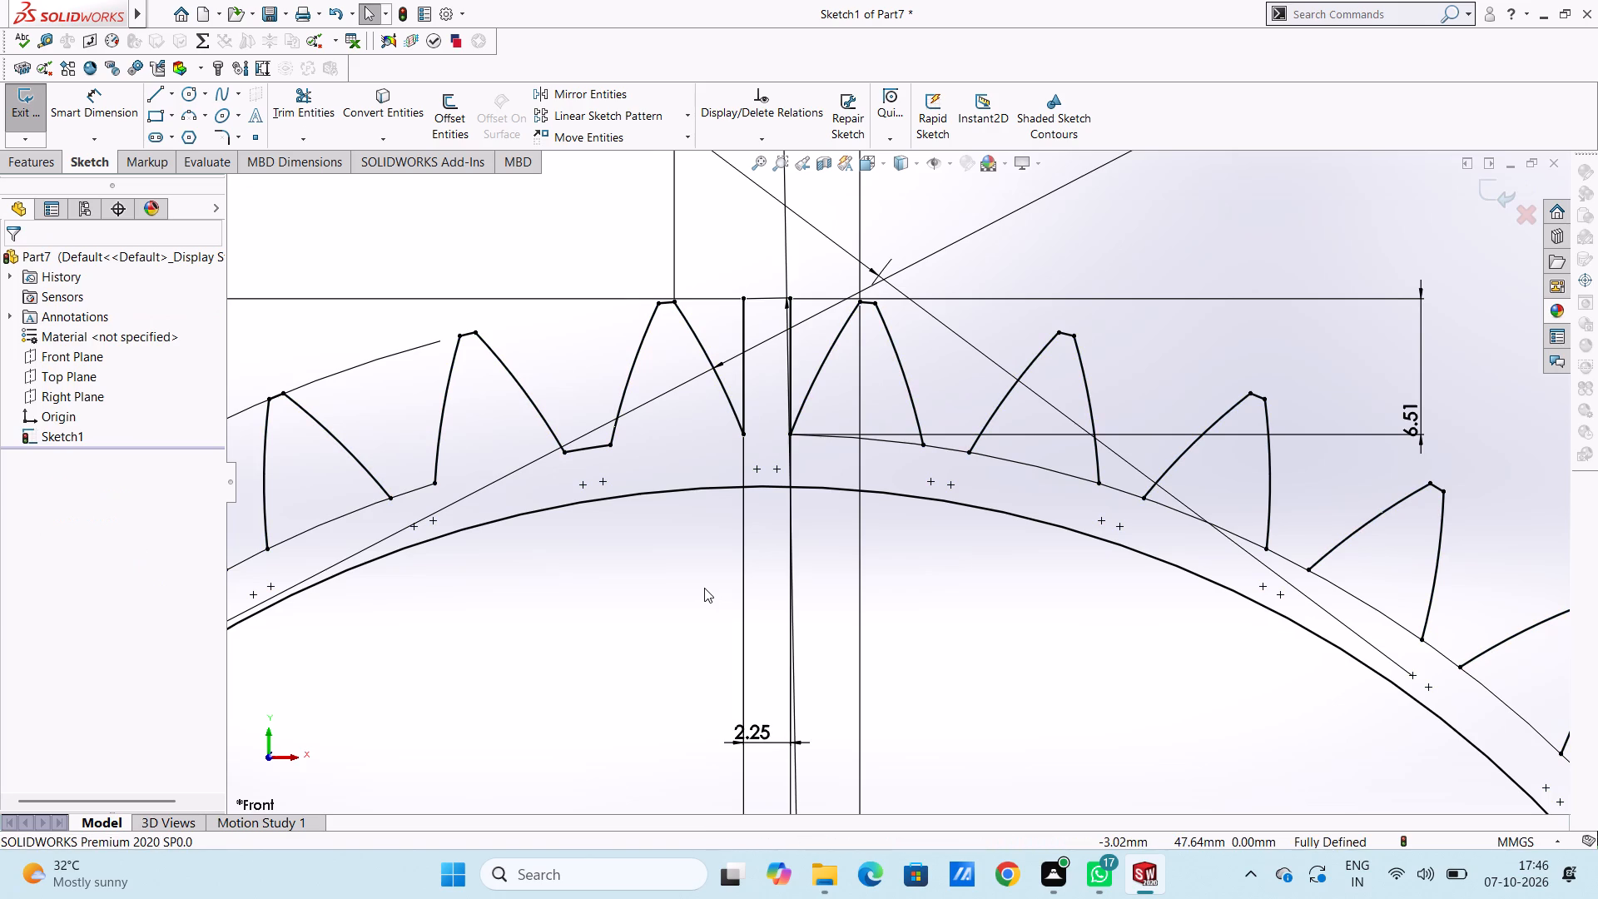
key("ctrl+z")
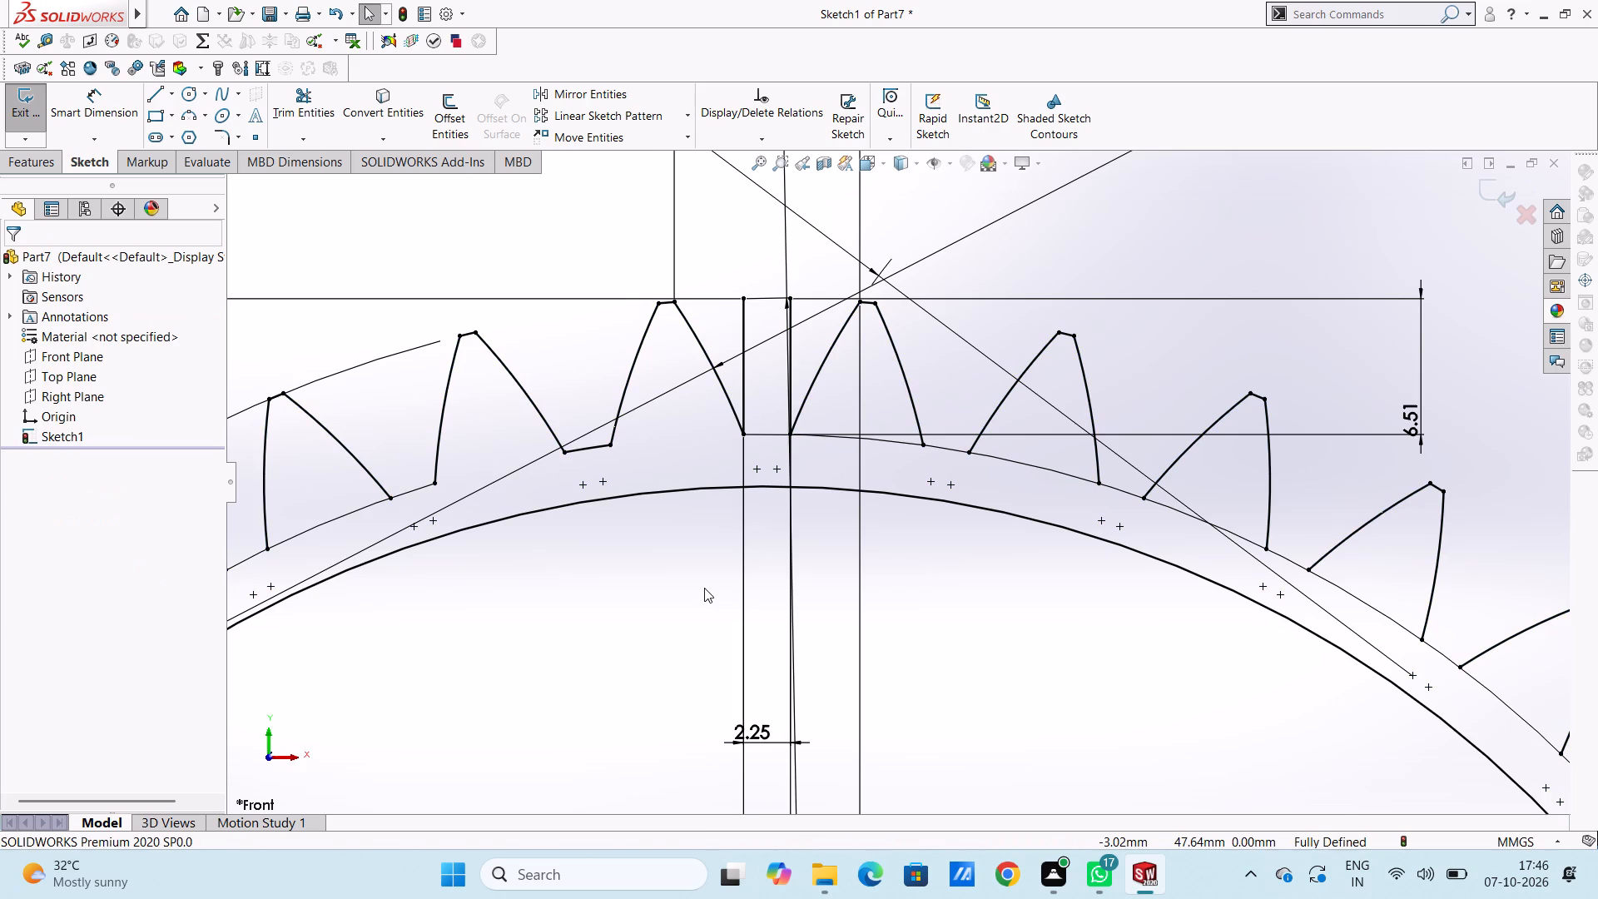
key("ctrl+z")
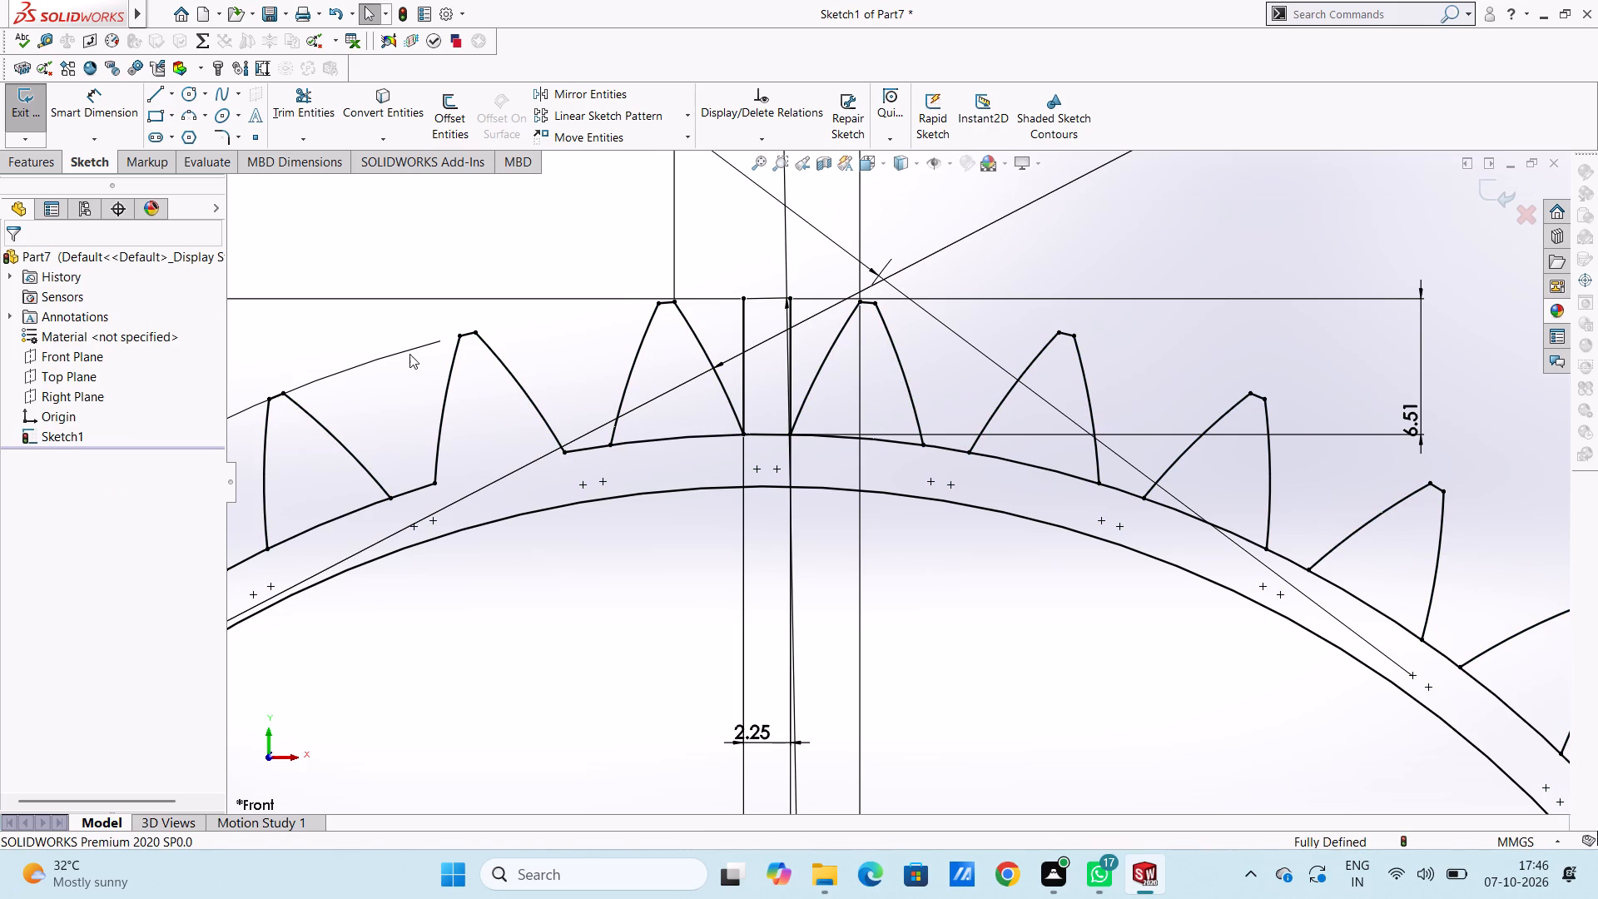
Trim the root-circle arcs beneath the tooth just left of the top centre and the first six teeth clockwise from the top.
left_click(309, 101)
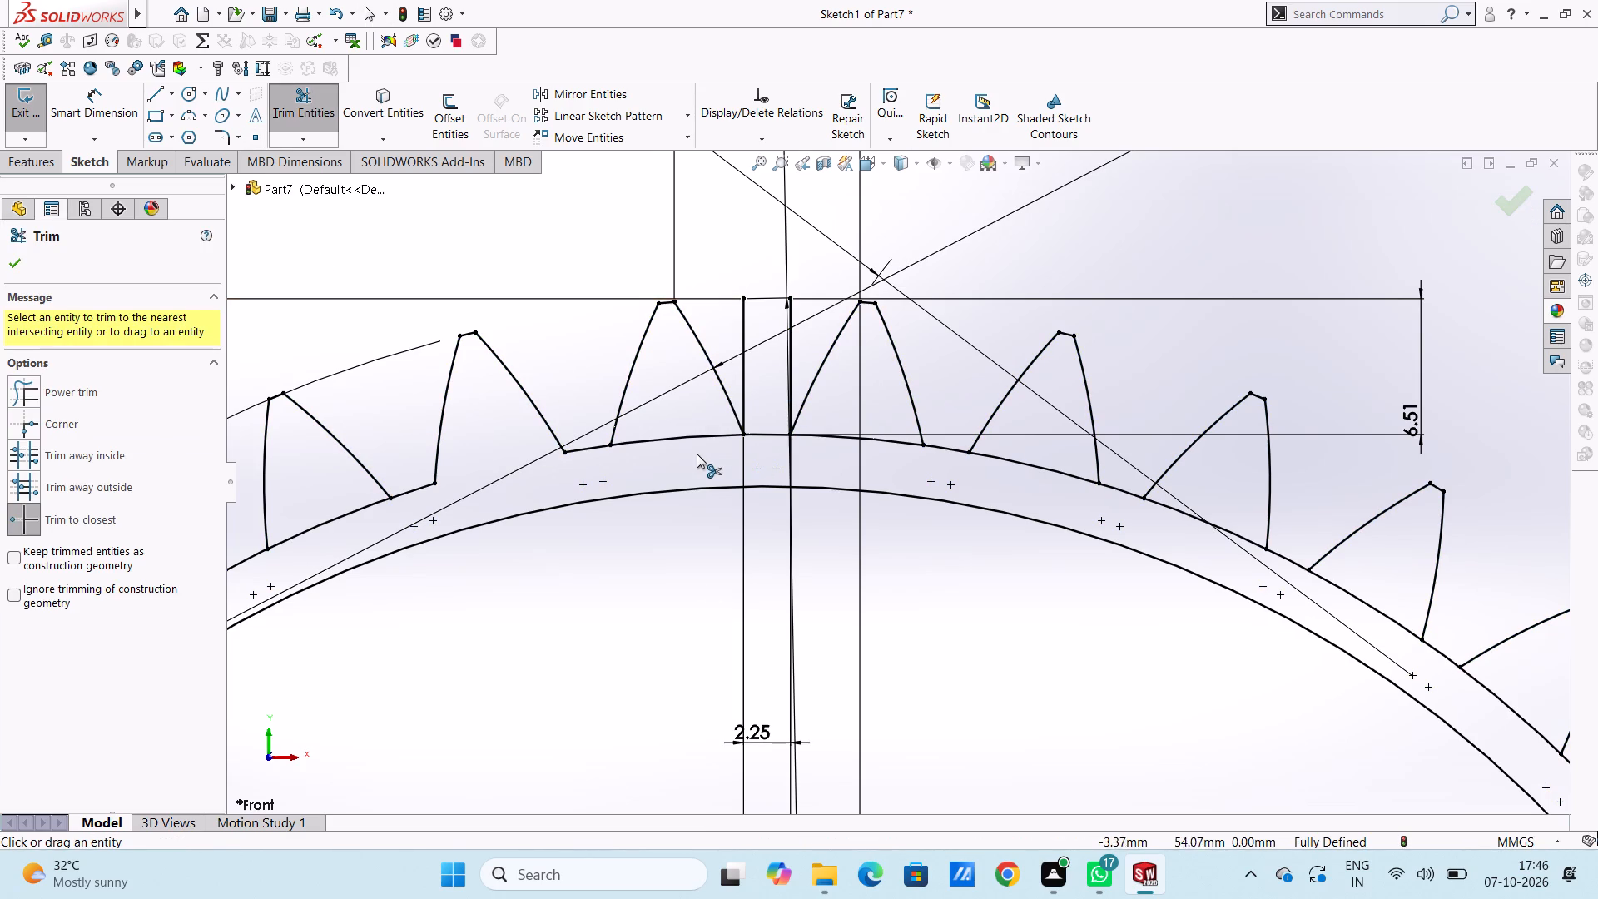
left_click(695, 441)
double_click(881, 444)
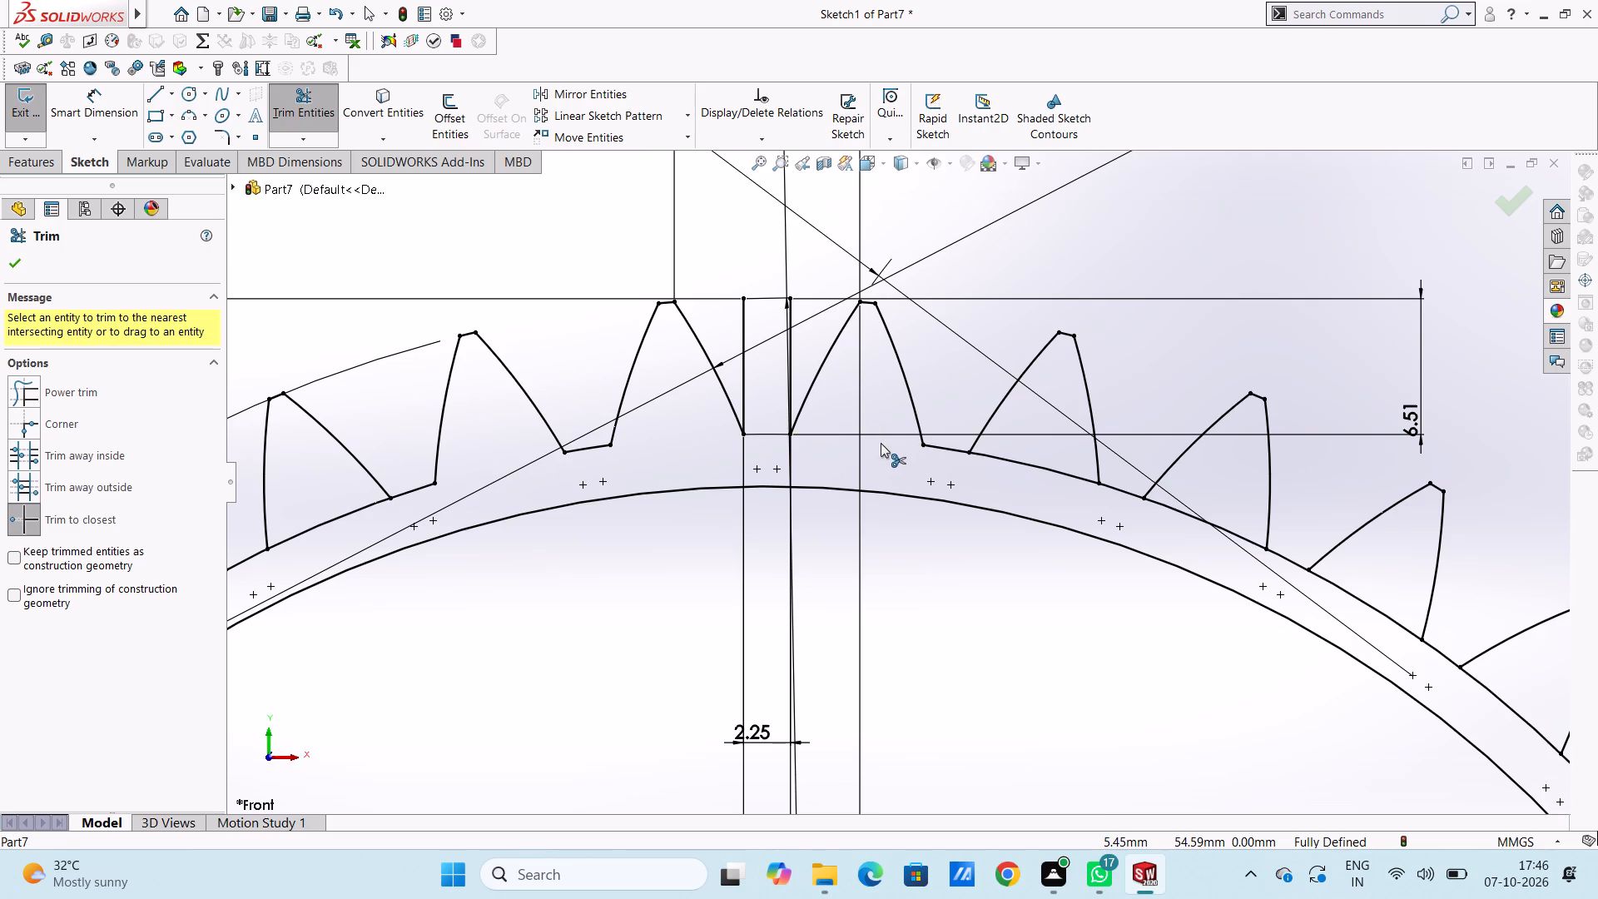
triple_click(1010, 462)
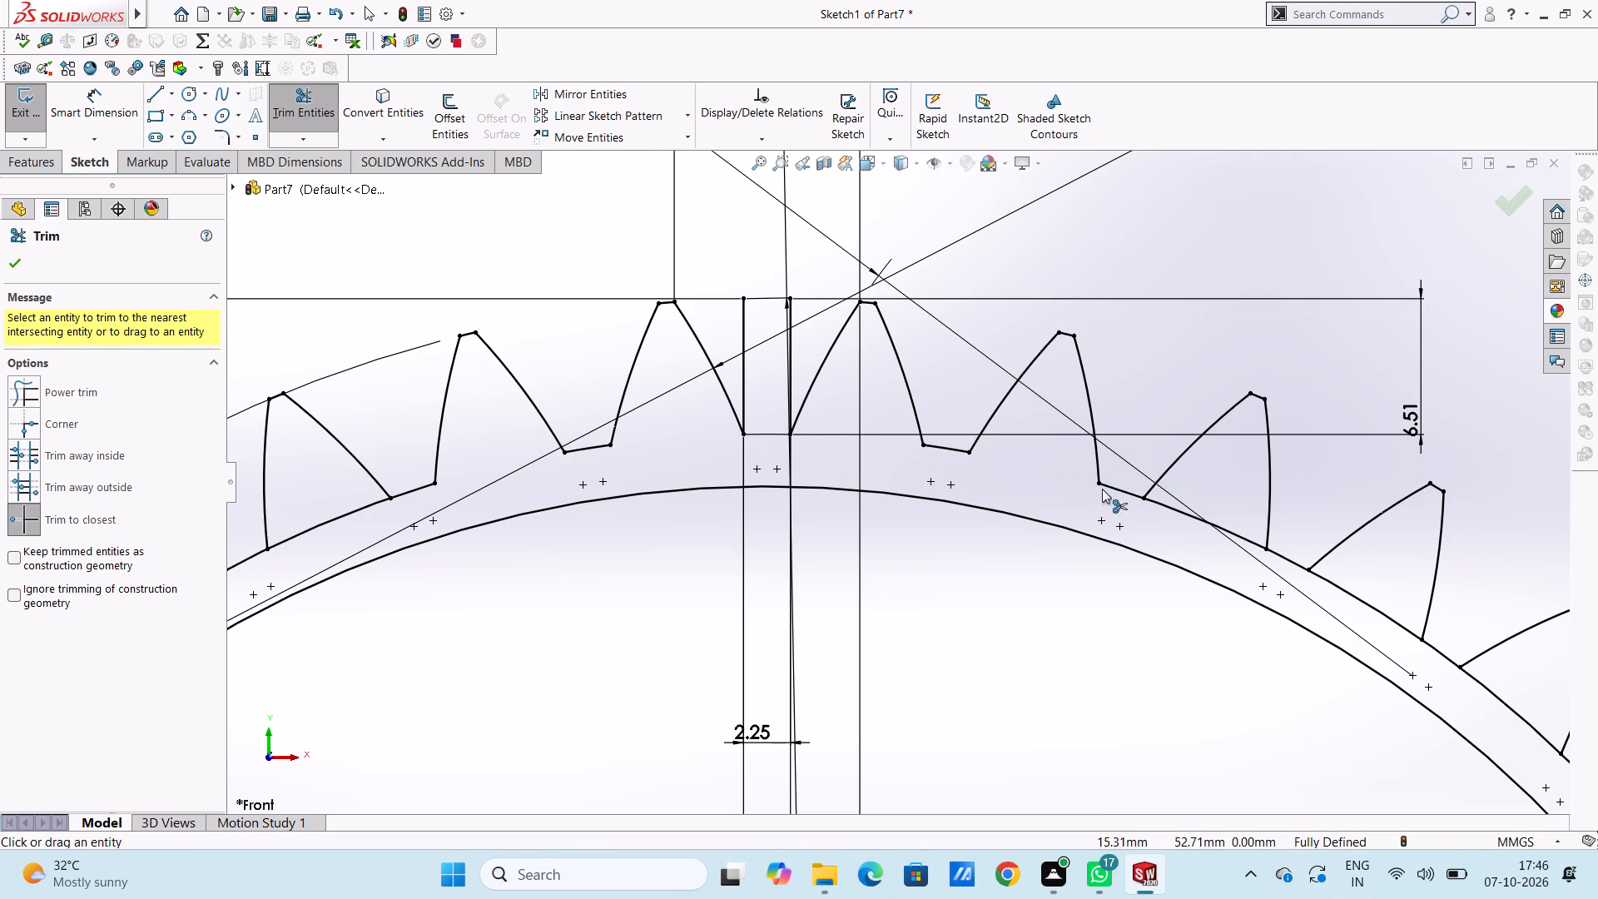
left_click(1179, 514)
left_click(1344, 589)
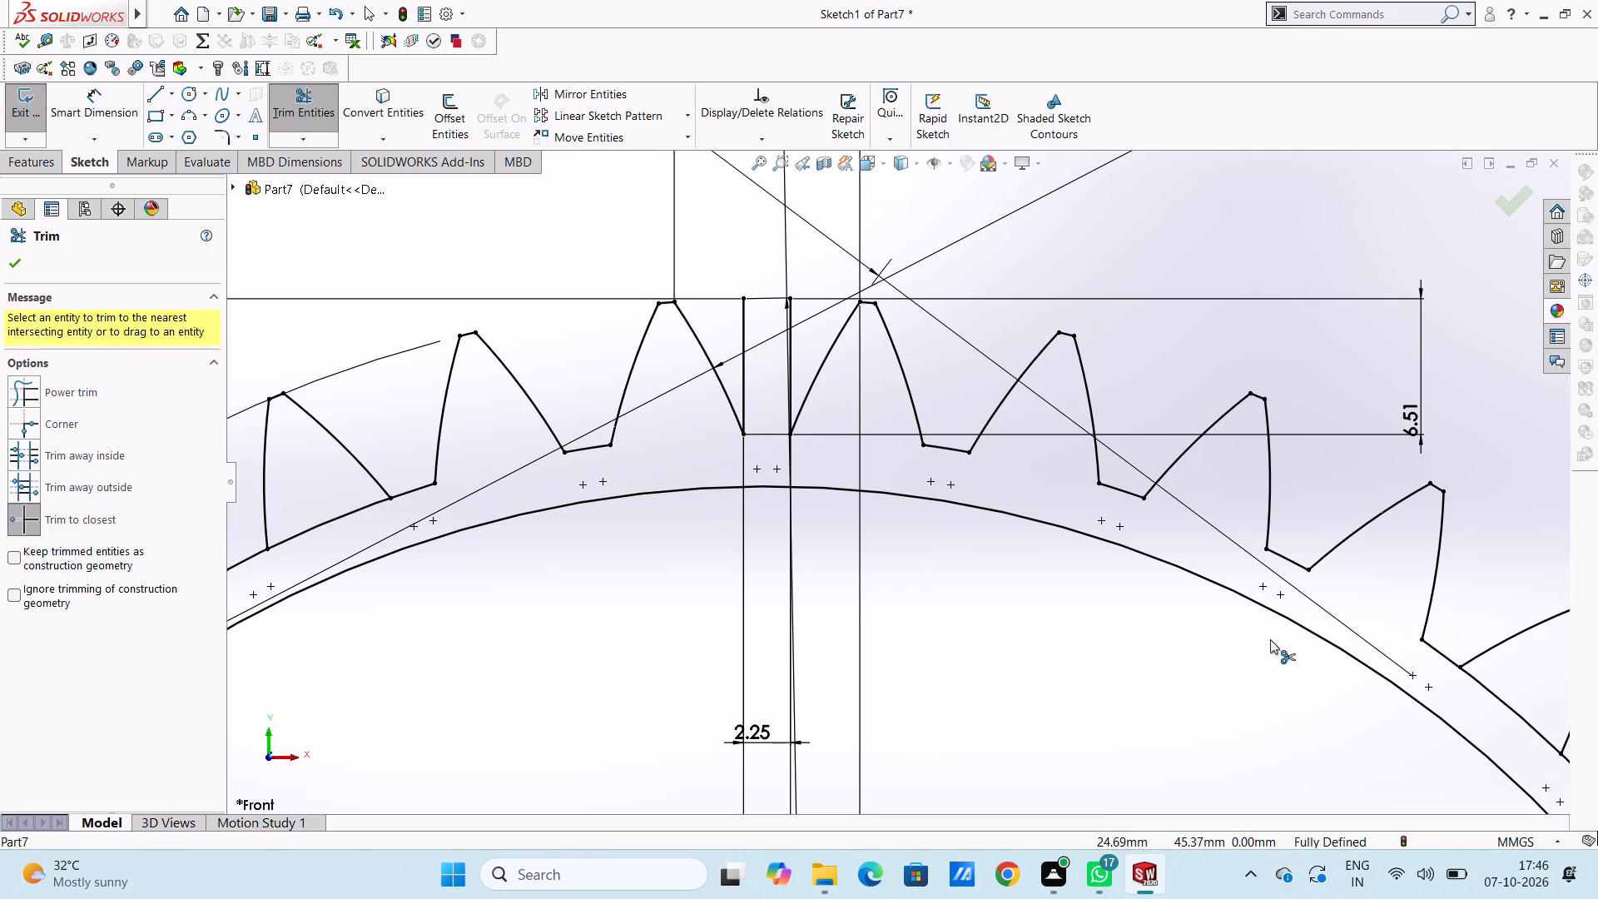
scroll(1257, 643, "up", 4)
left_click(1248, 613)
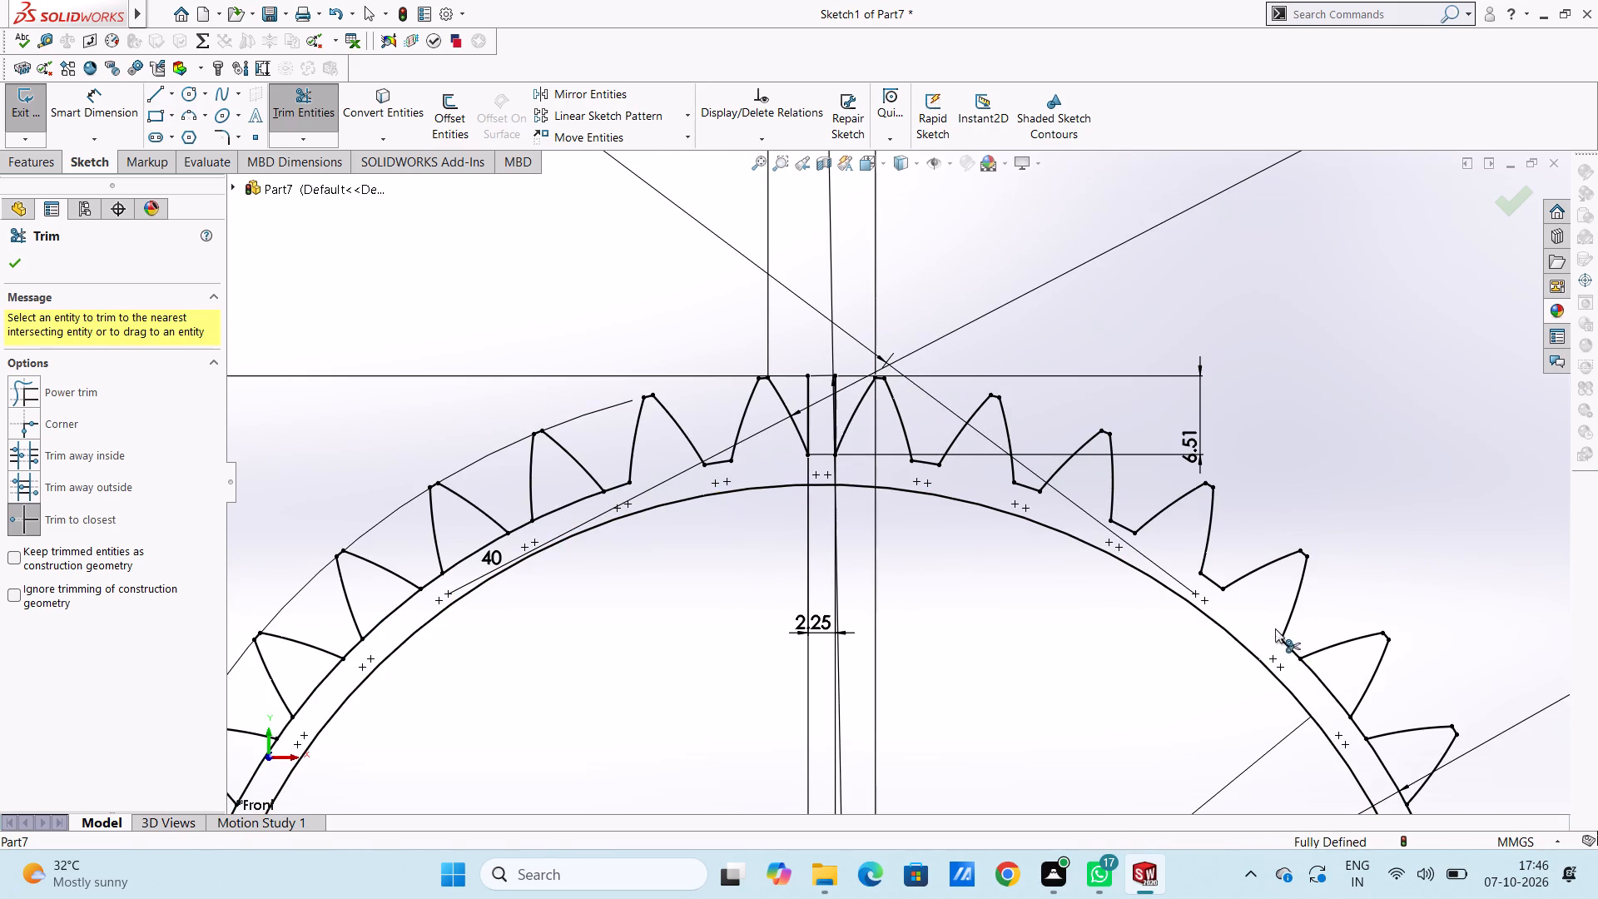
left_click(1315, 668)
Trim the root-circle arcs beneath the last four teeth above the horizontal centreline on the gear's right side.
scroll(1058, 690, "up", 5)
scroll(974, 683, "up", 3)
scroll(1031, 569, "down", 4)
scroll(952, 599, "down", 5)
scroll(986, 403, "down", 3)
left_click(953, 420)
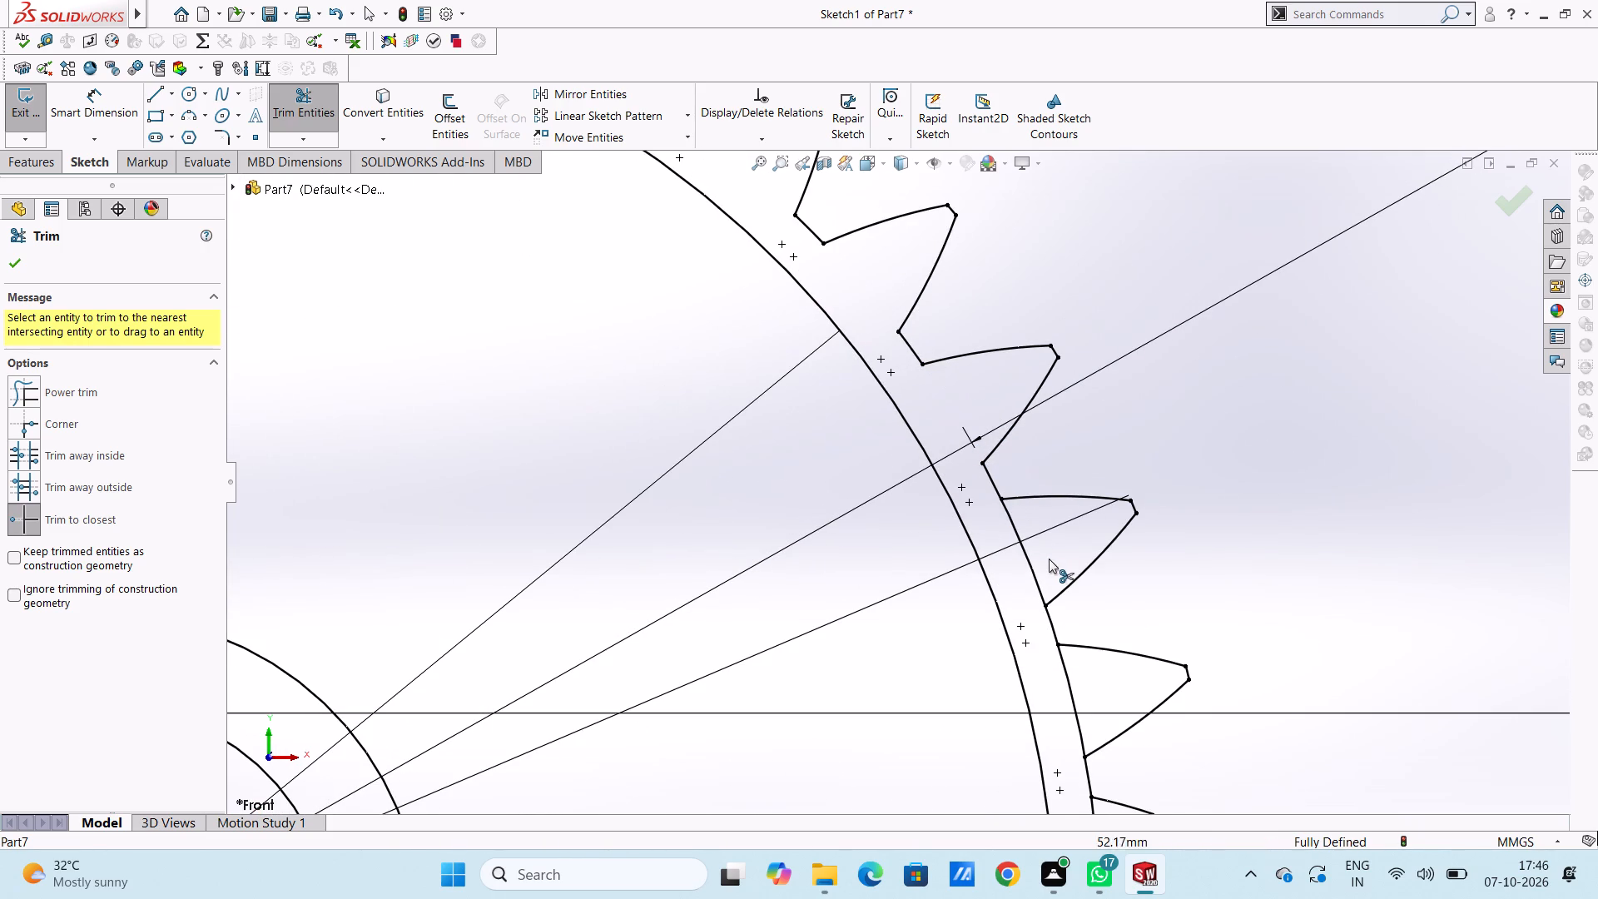
double_click(1030, 556)
scroll(1028, 556, "up", 4)
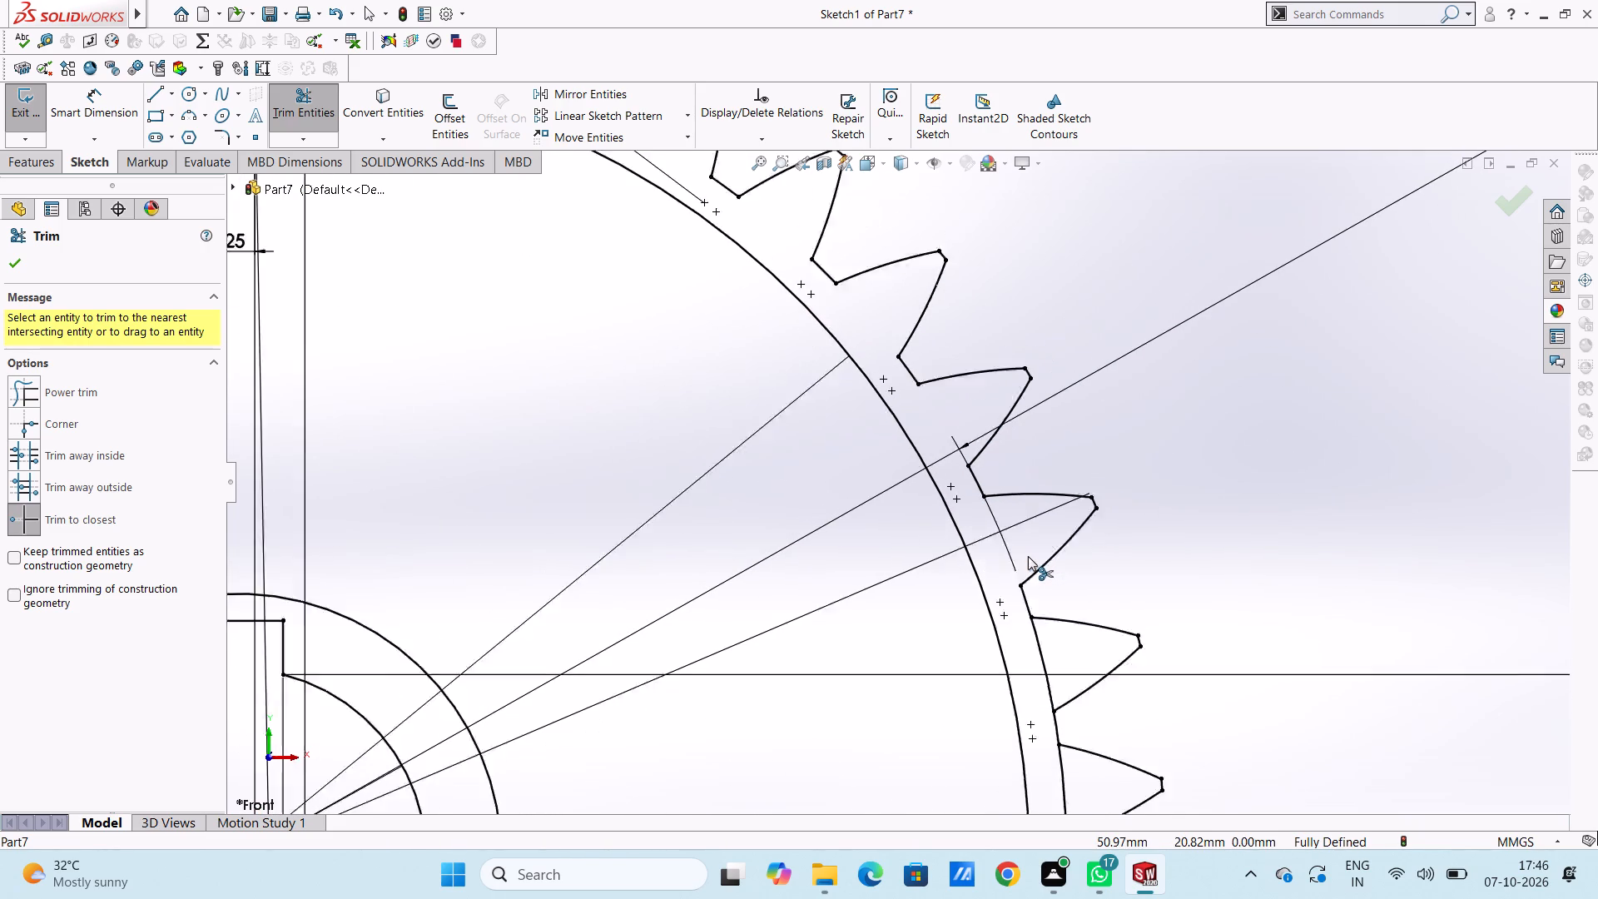
double_click(1000, 610)
double_click(1014, 688)
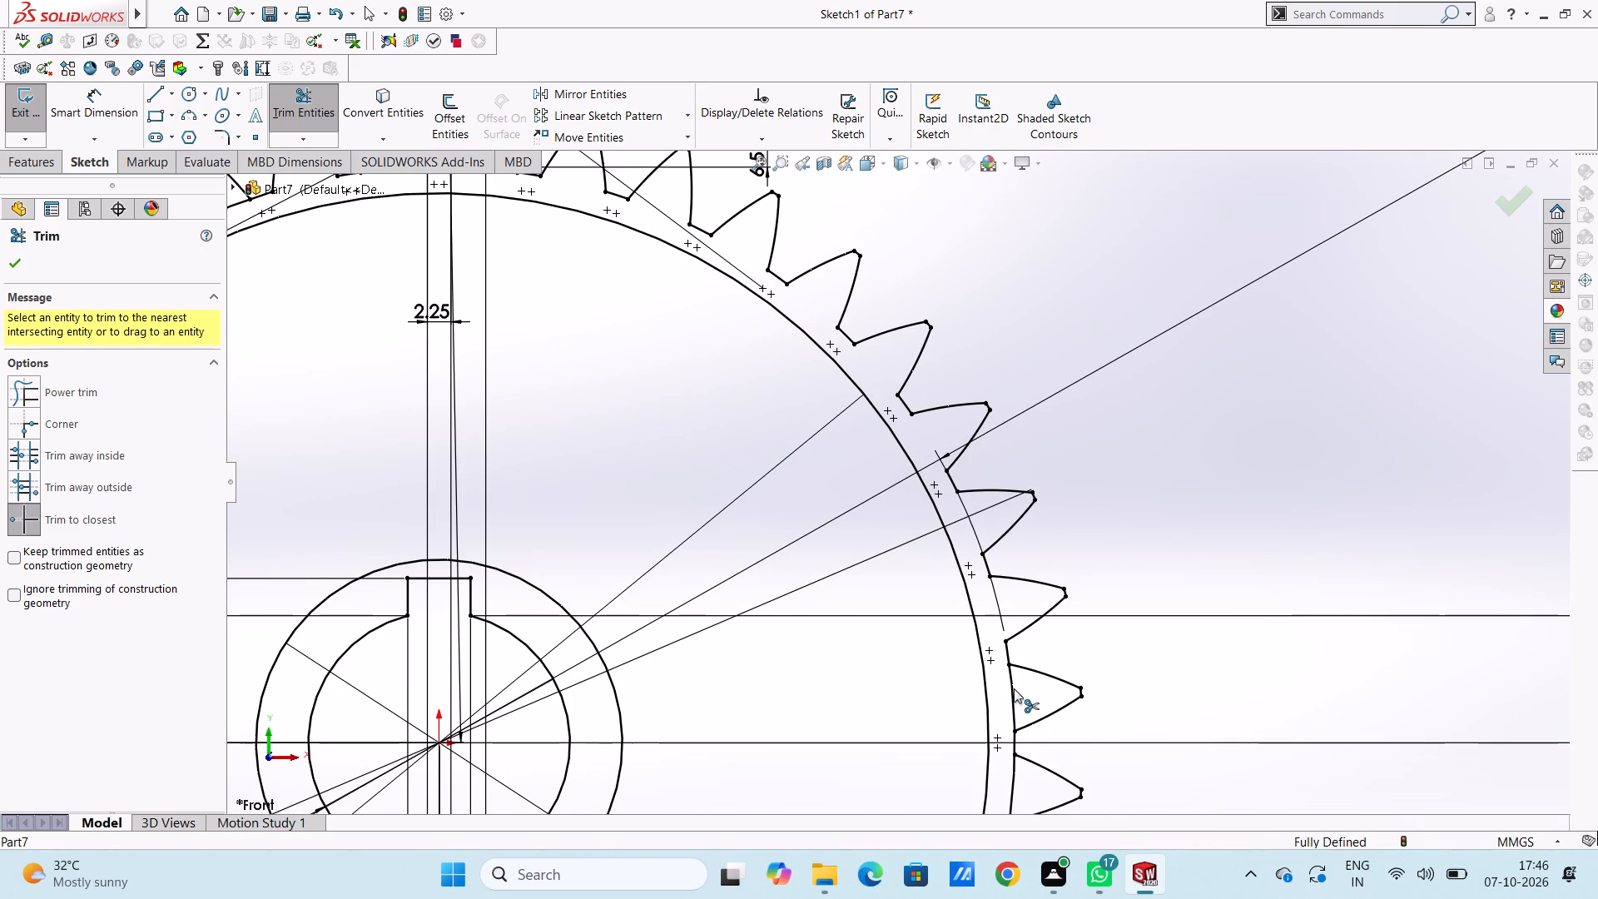
Trim the root-circle arcs beneath the first two teeth below the horizontal centreline on the gear's right side.
scroll(977, 708, "up", 4)
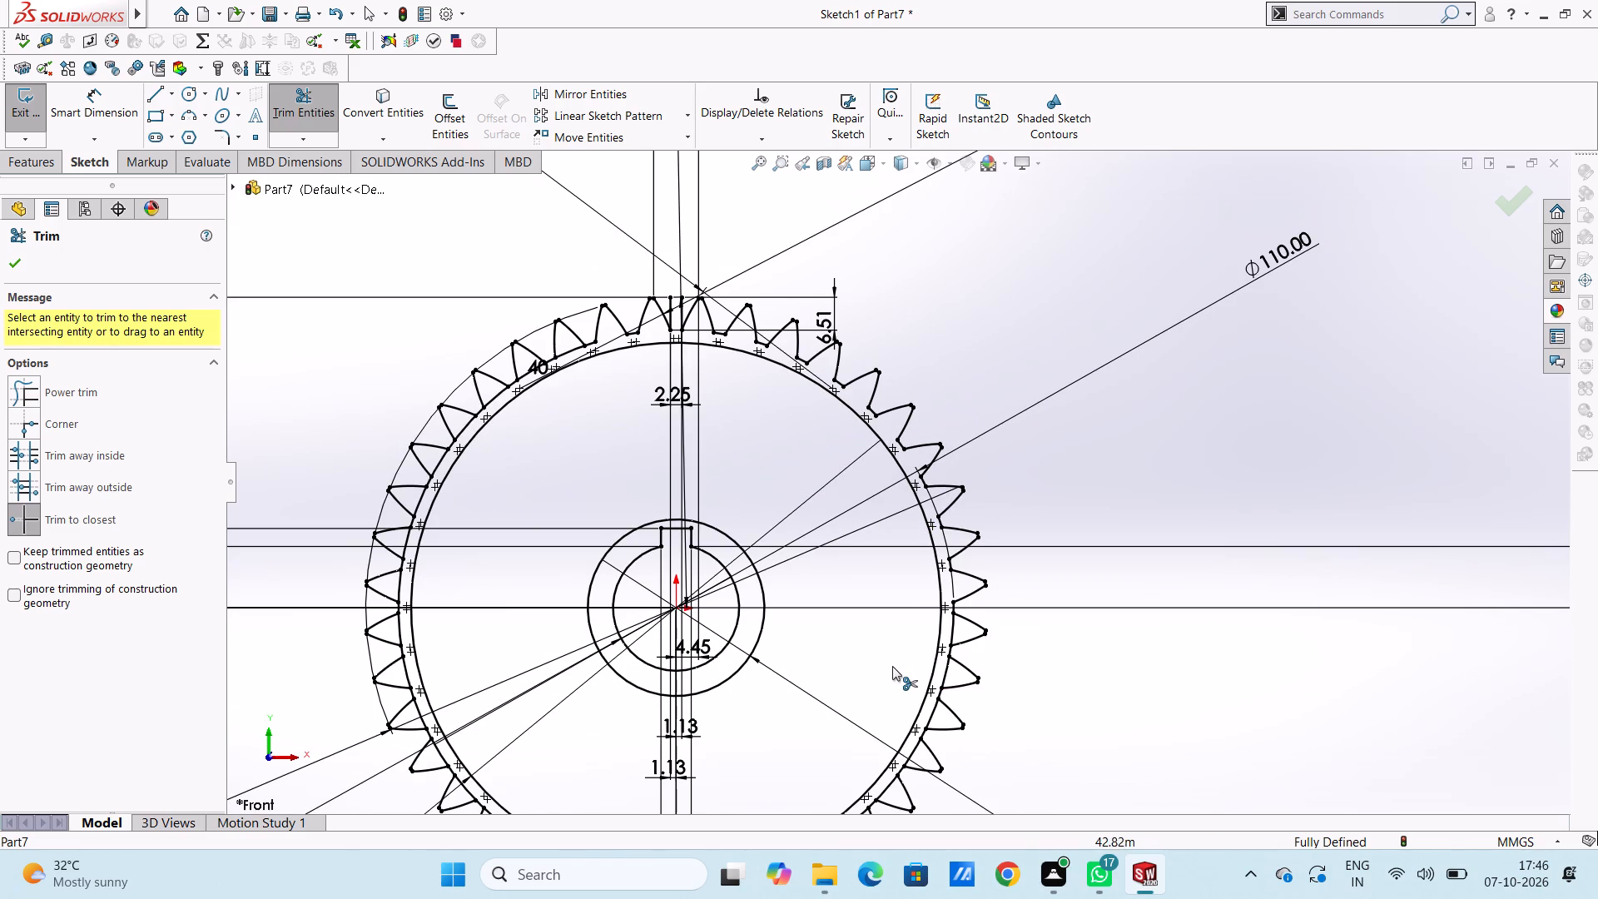
scroll(886, 664, "down", 4)
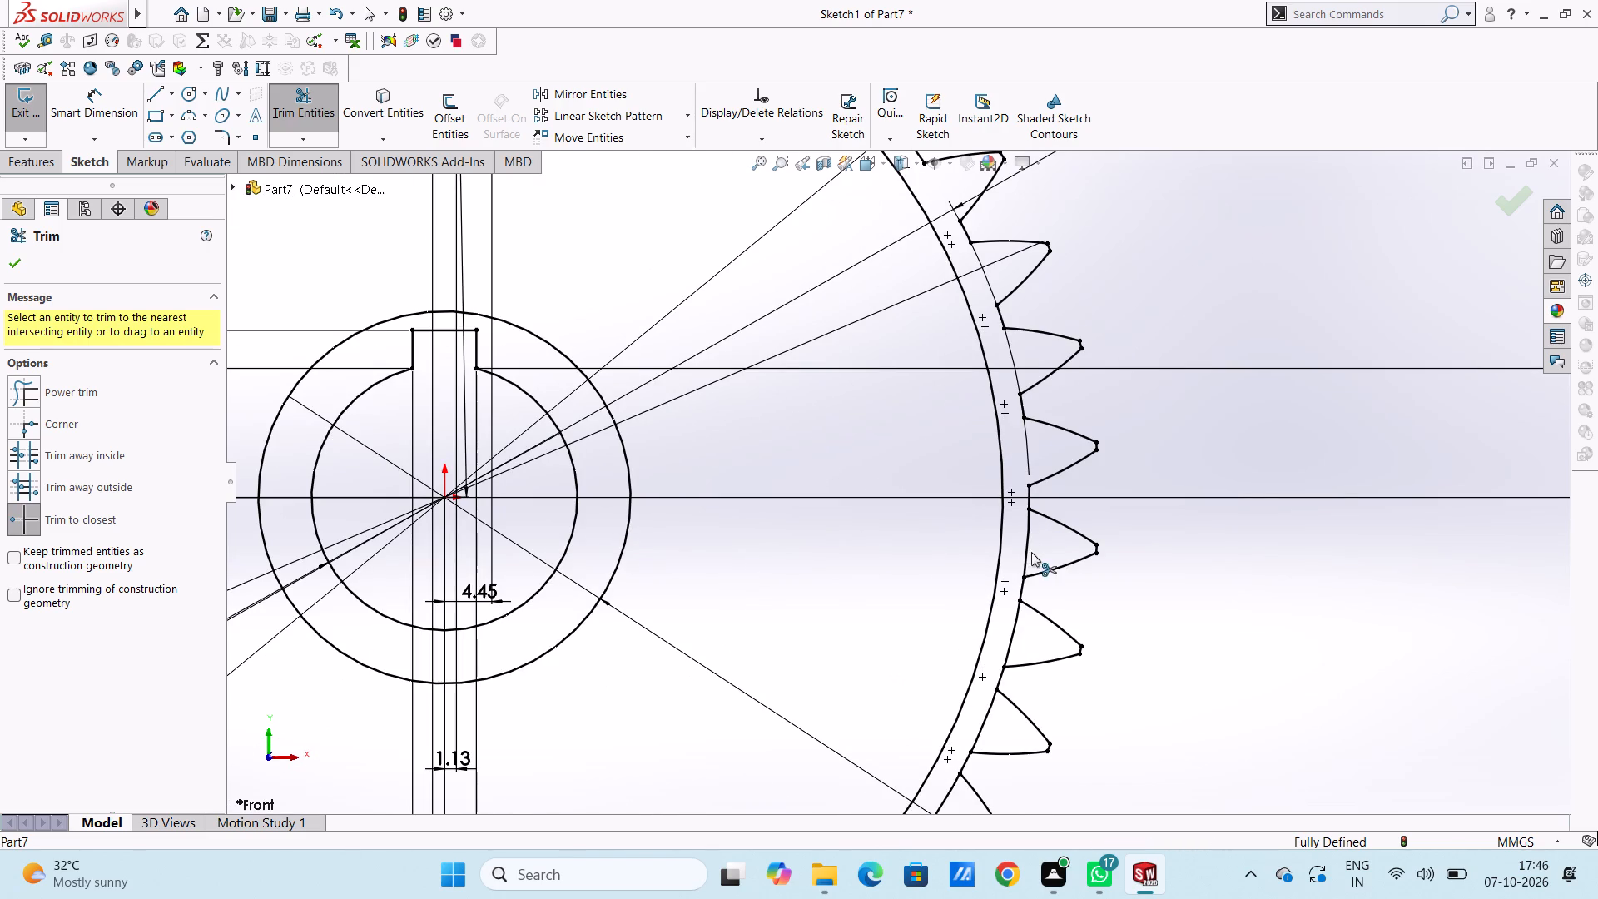
left_click(1021, 542)
left_click(1025, 543)
double_click(1013, 625)
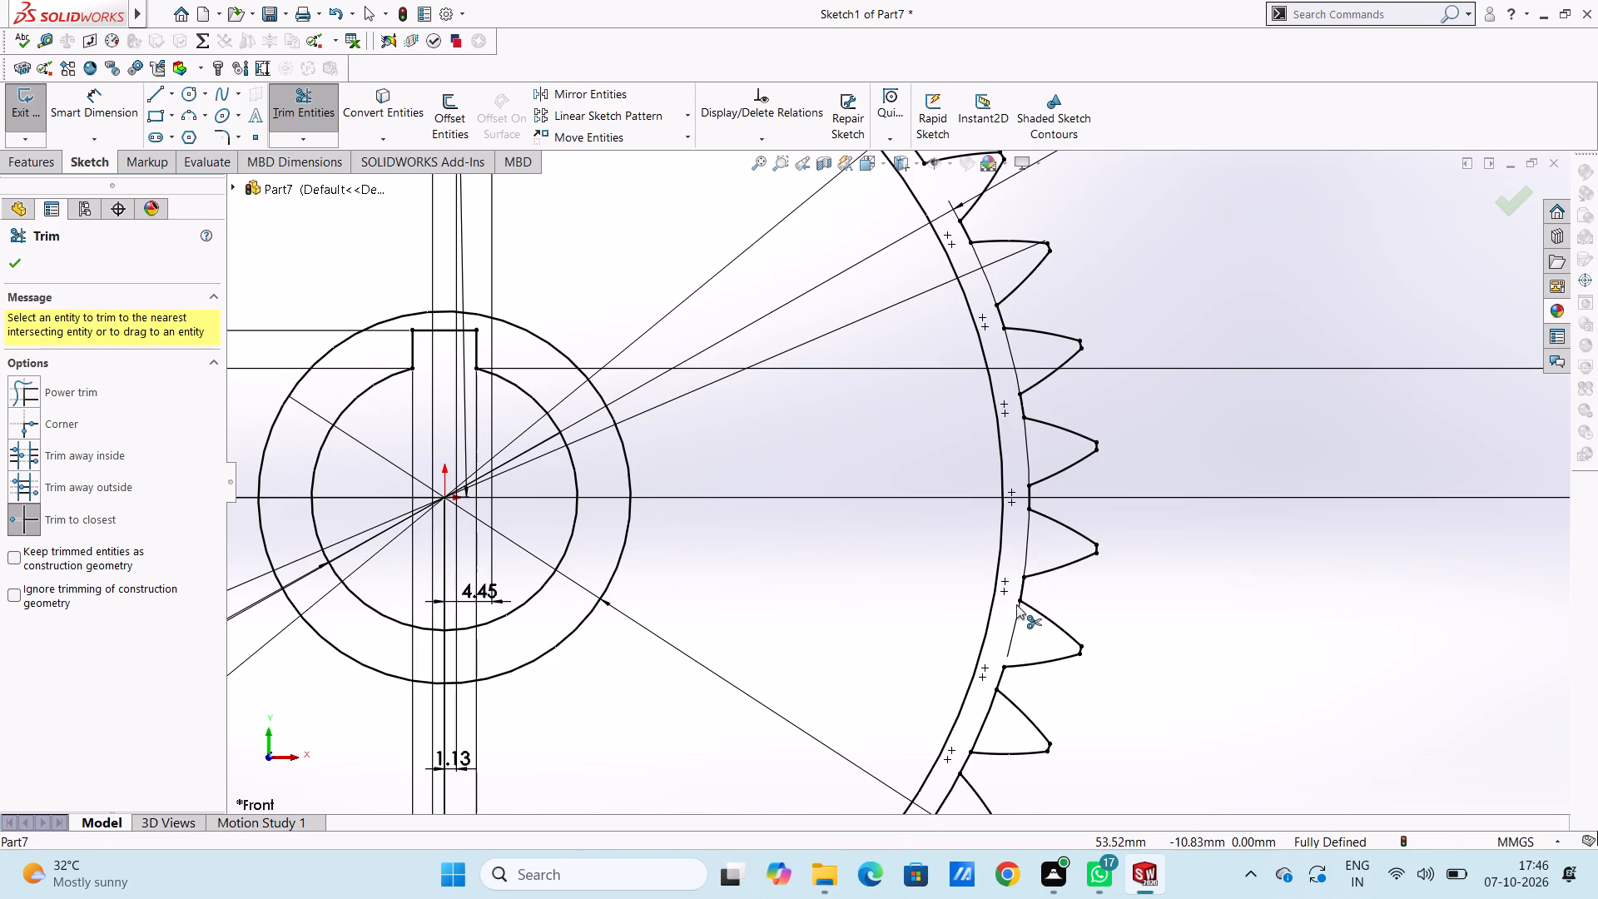
left_click(1027, 549)
left_click(1027, 451)
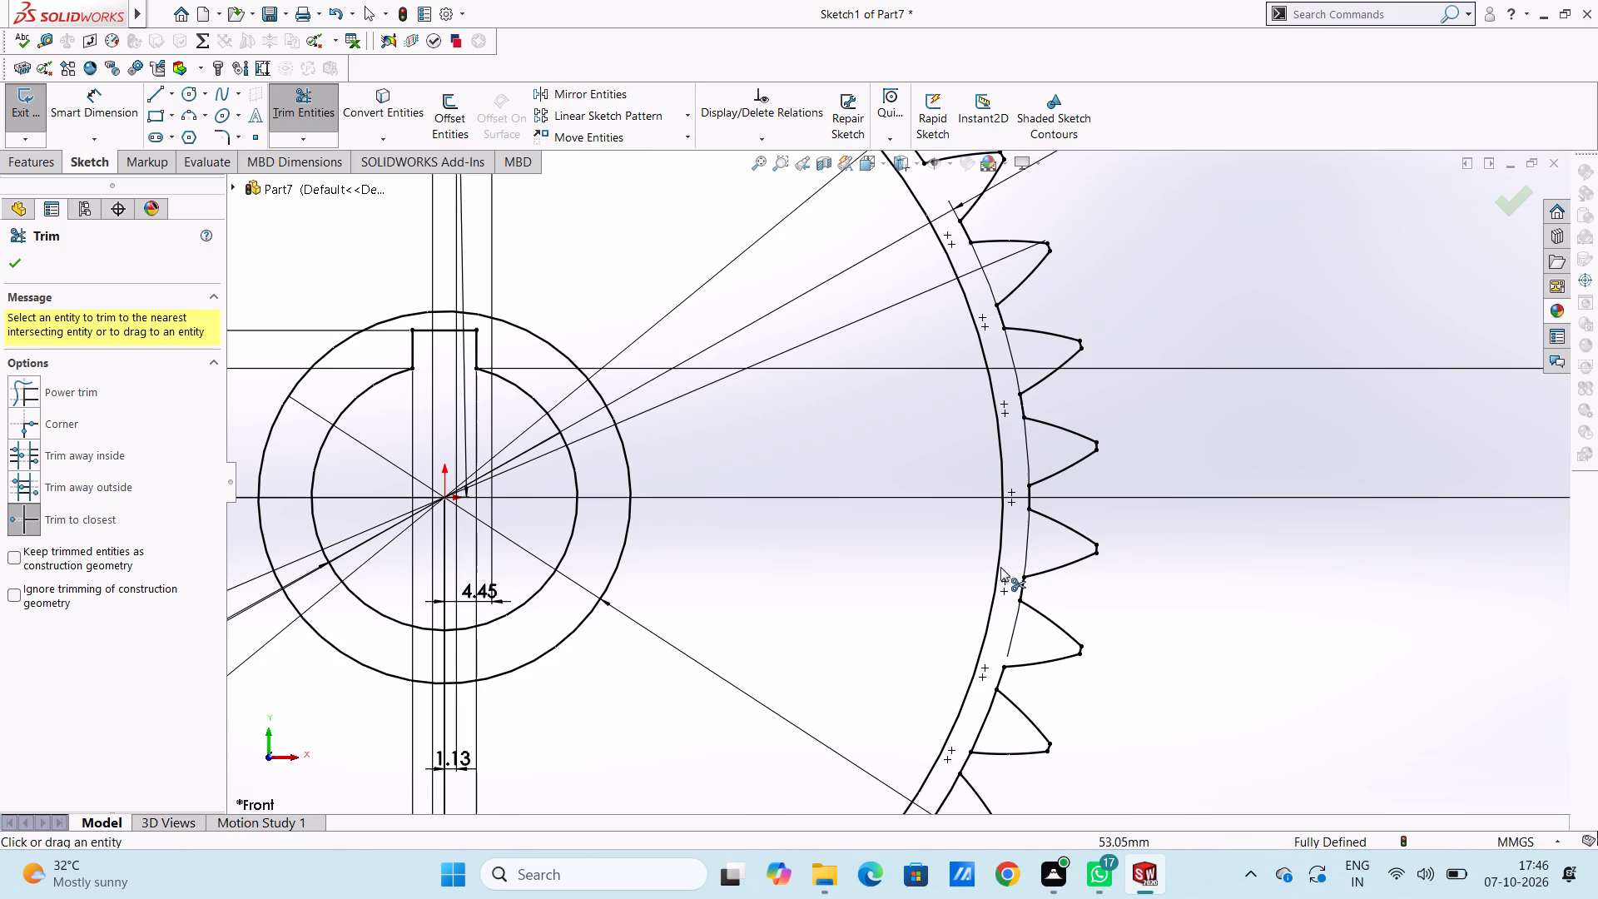
Trim the root-circle arcs beneath the third, fourth and fifth teeth below the horizontal centreline on the gear's right side.
scroll(983, 688, "up", 3)
scroll(935, 634, "down", 4)
scroll(940, 528, "down", 5)
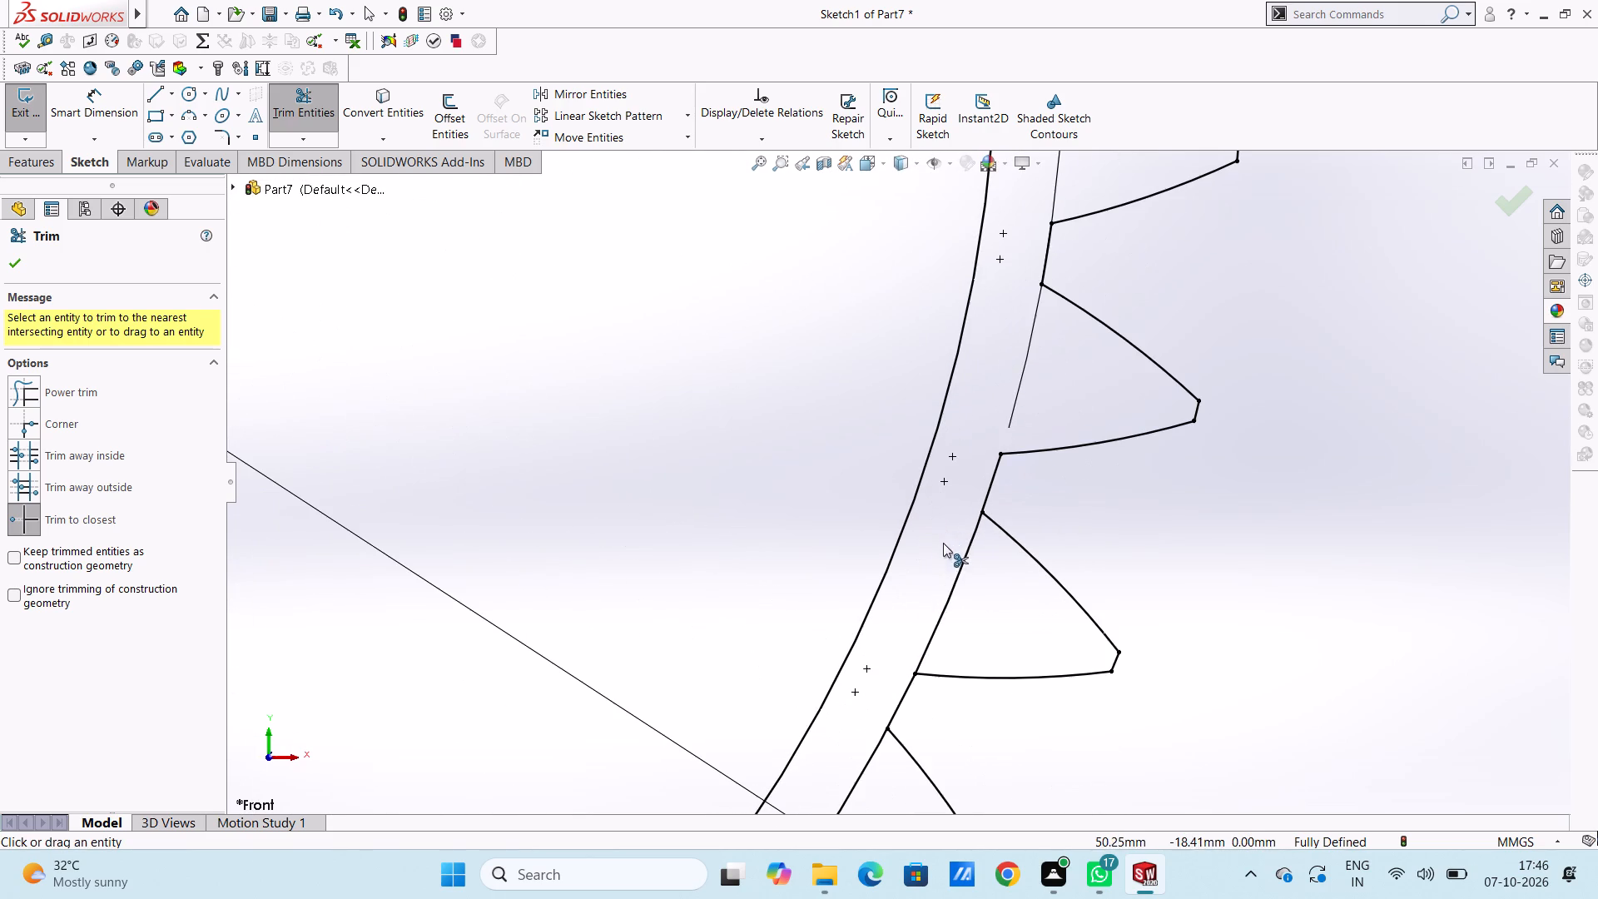
left_click(960, 569)
double_click(960, 569)
scroll(961, 574, "up", 5)
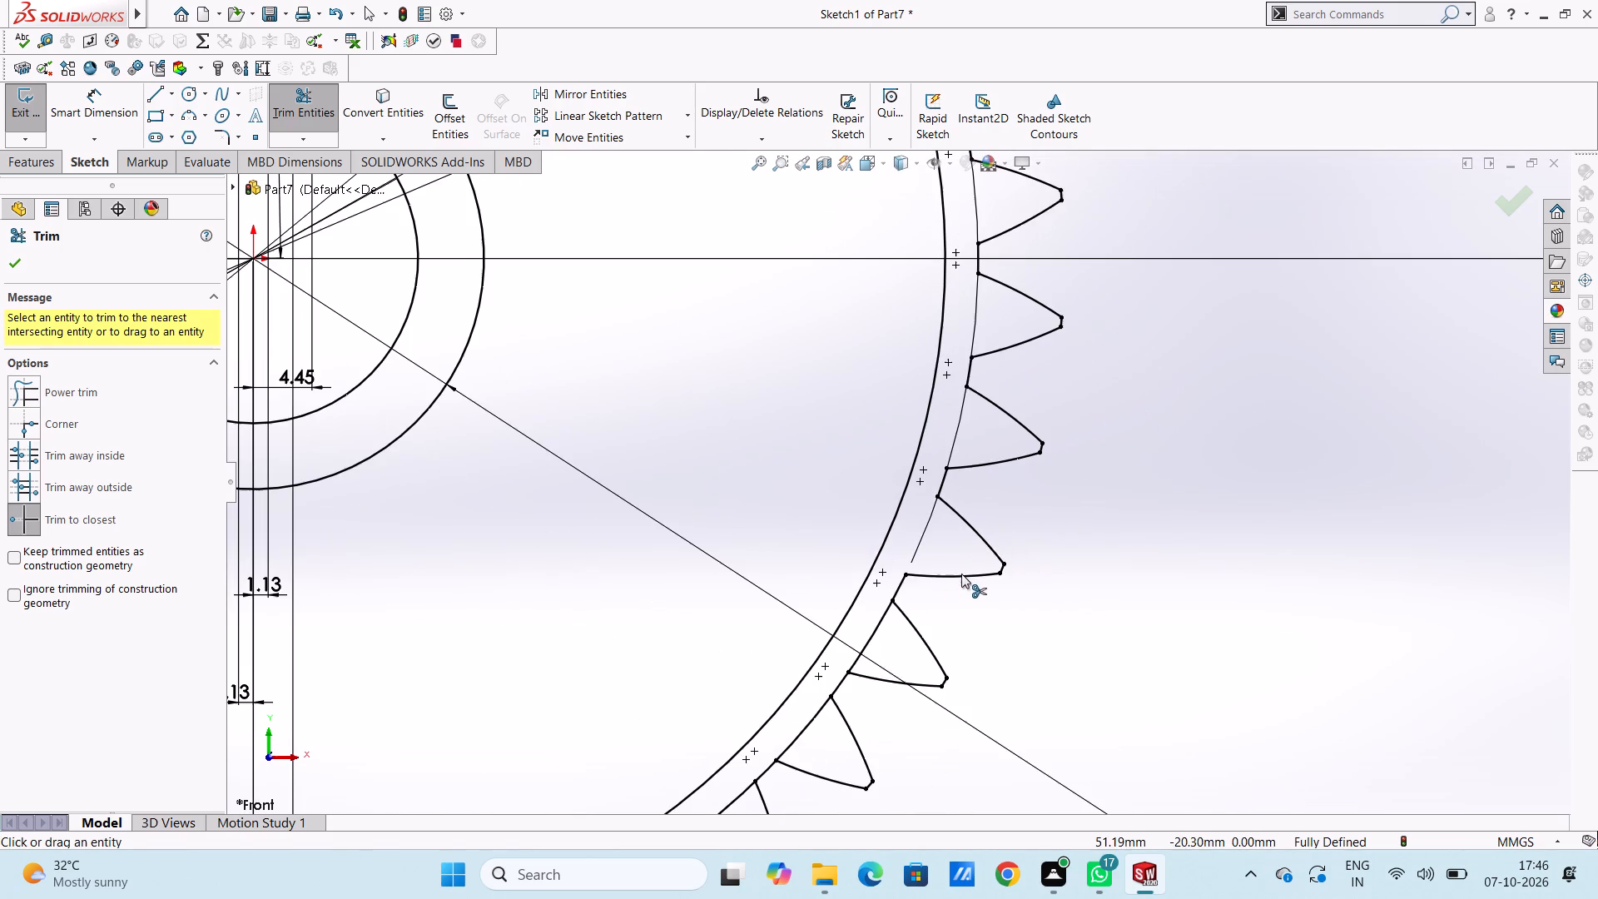
triple_click(875, 638)
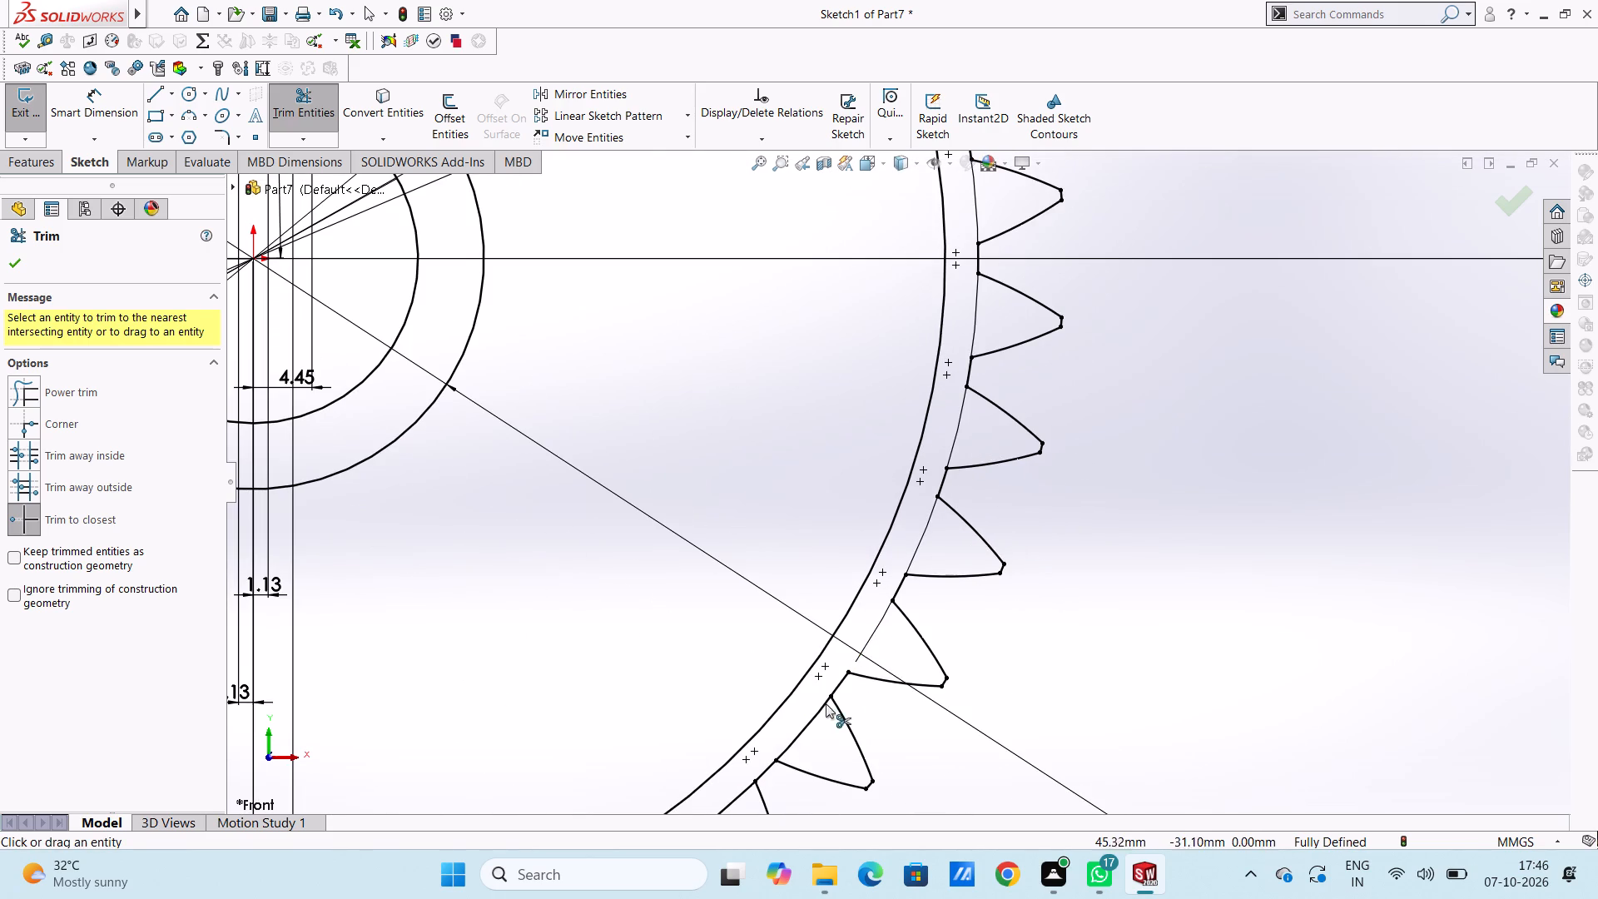
scroll(814, 735, "up", 3)
scroll(820, 659, "down", 5)
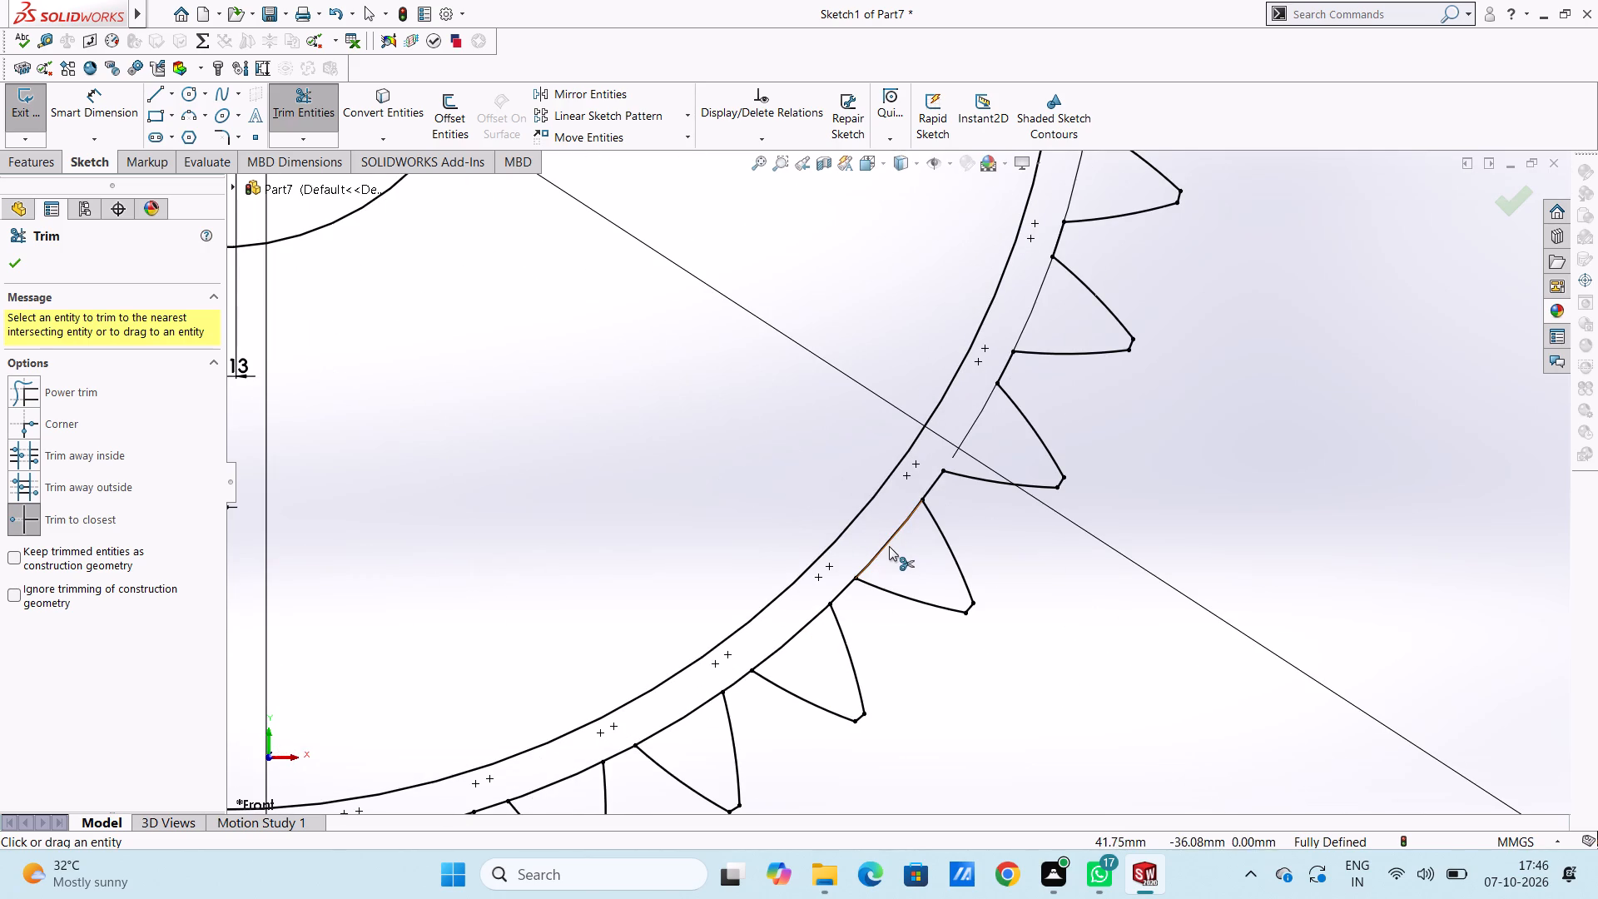
double_click(889, 546)
double_click(889, 544)
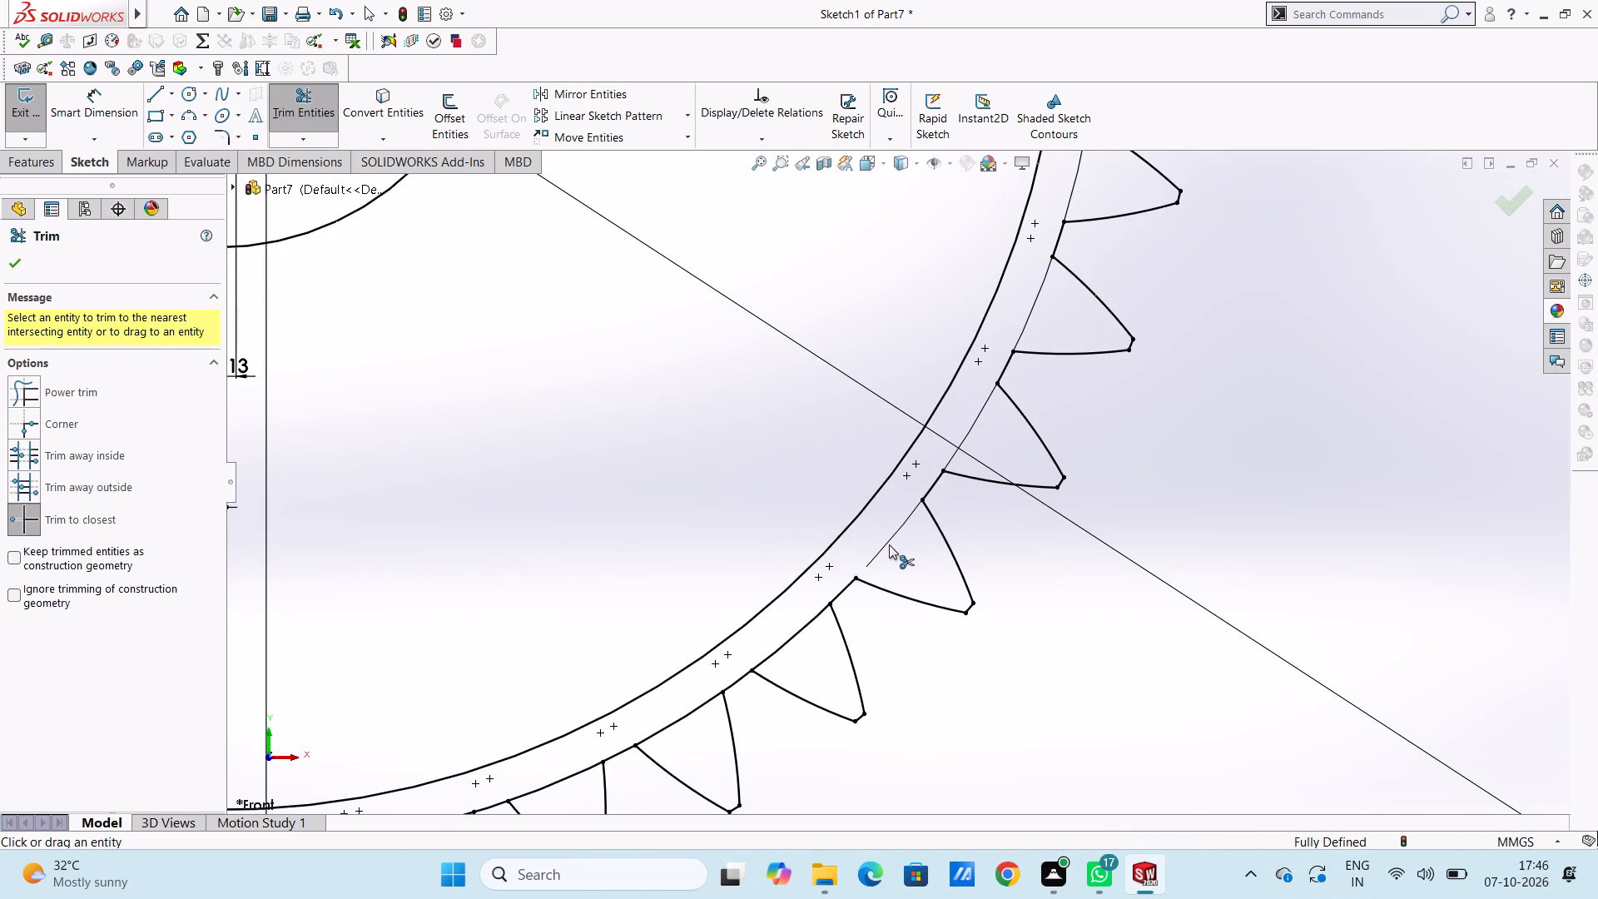
Trim the root-circle arcs beneath the remaining five teeth leading down to the bottom centre on the gear's right side.
left_click(791, 643)
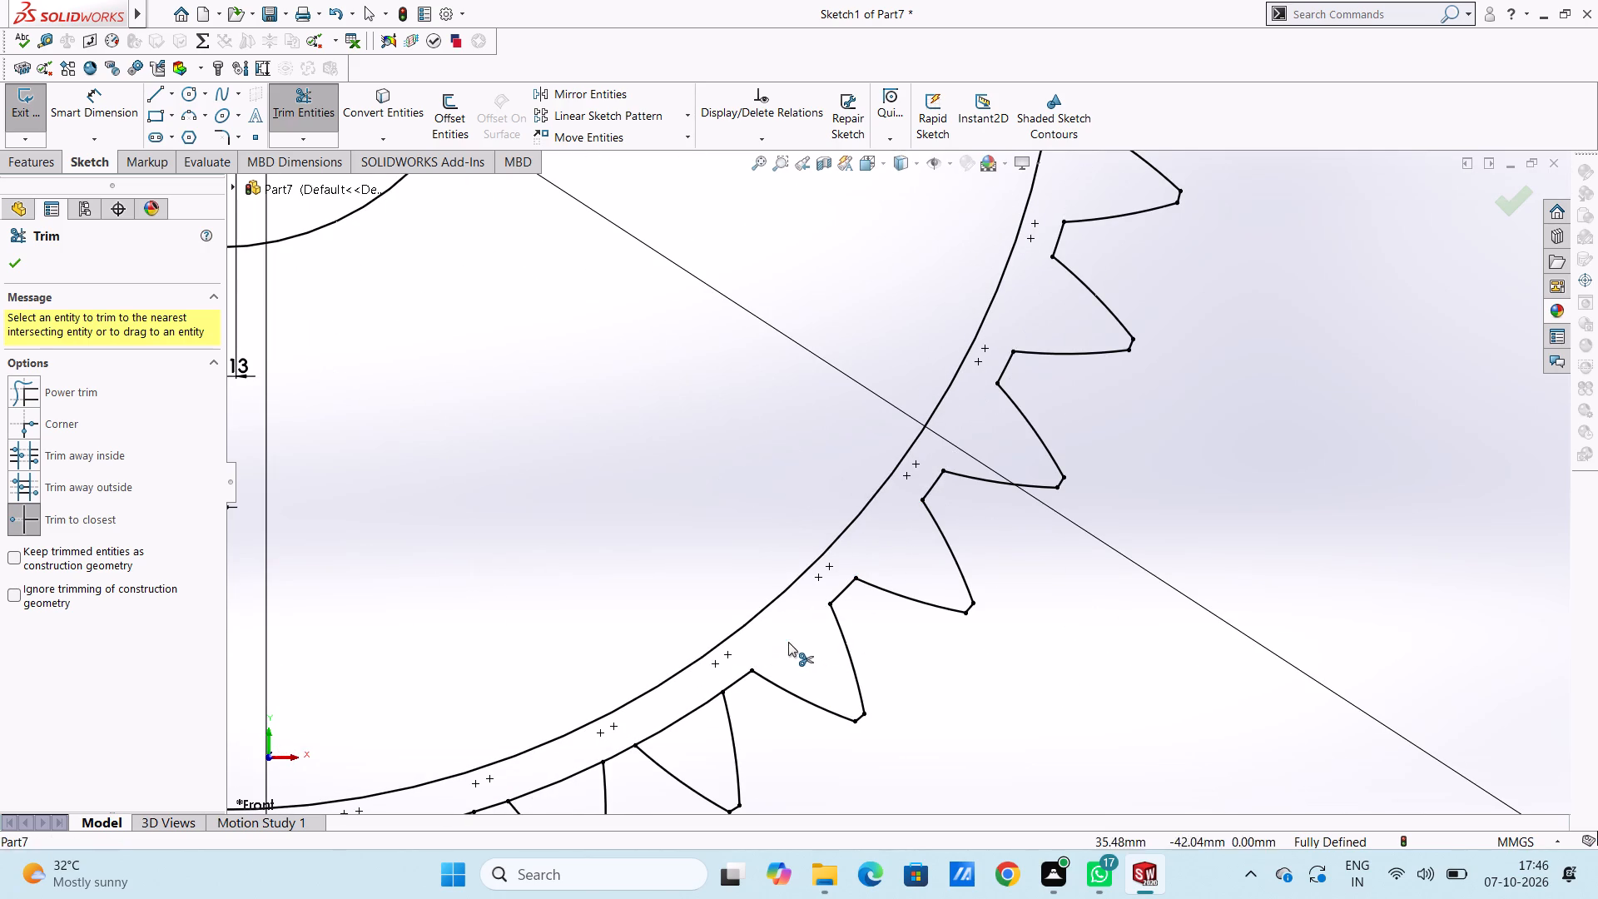
double_click(788, 642)
left_click(680, 718)
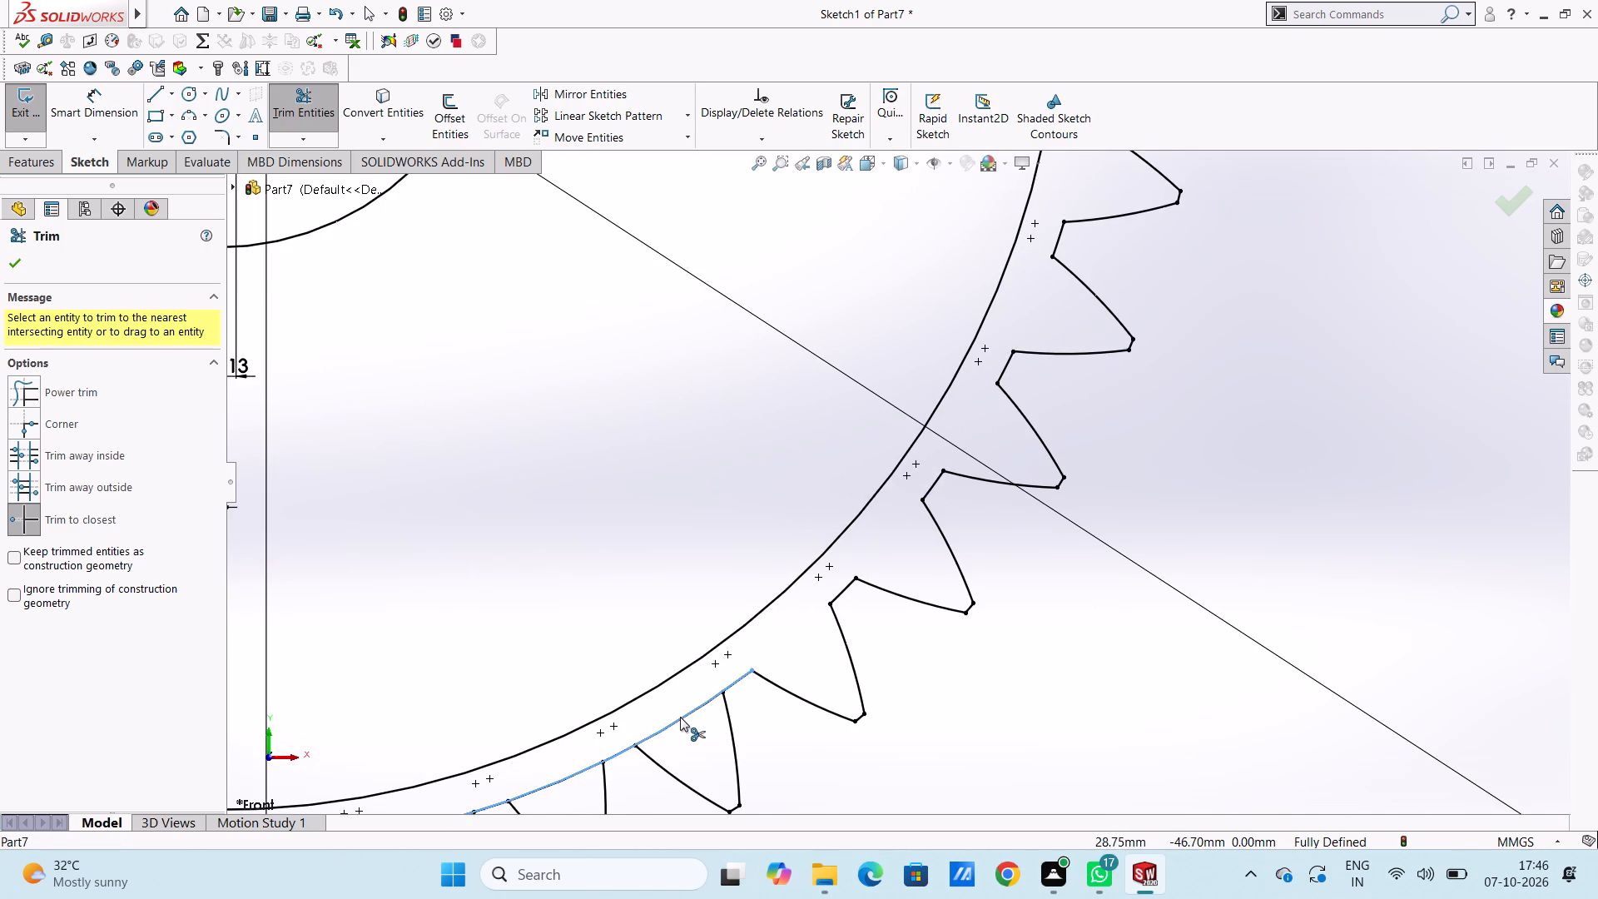
left_click(680, 717)
scroll(680, 717, "up", 4)
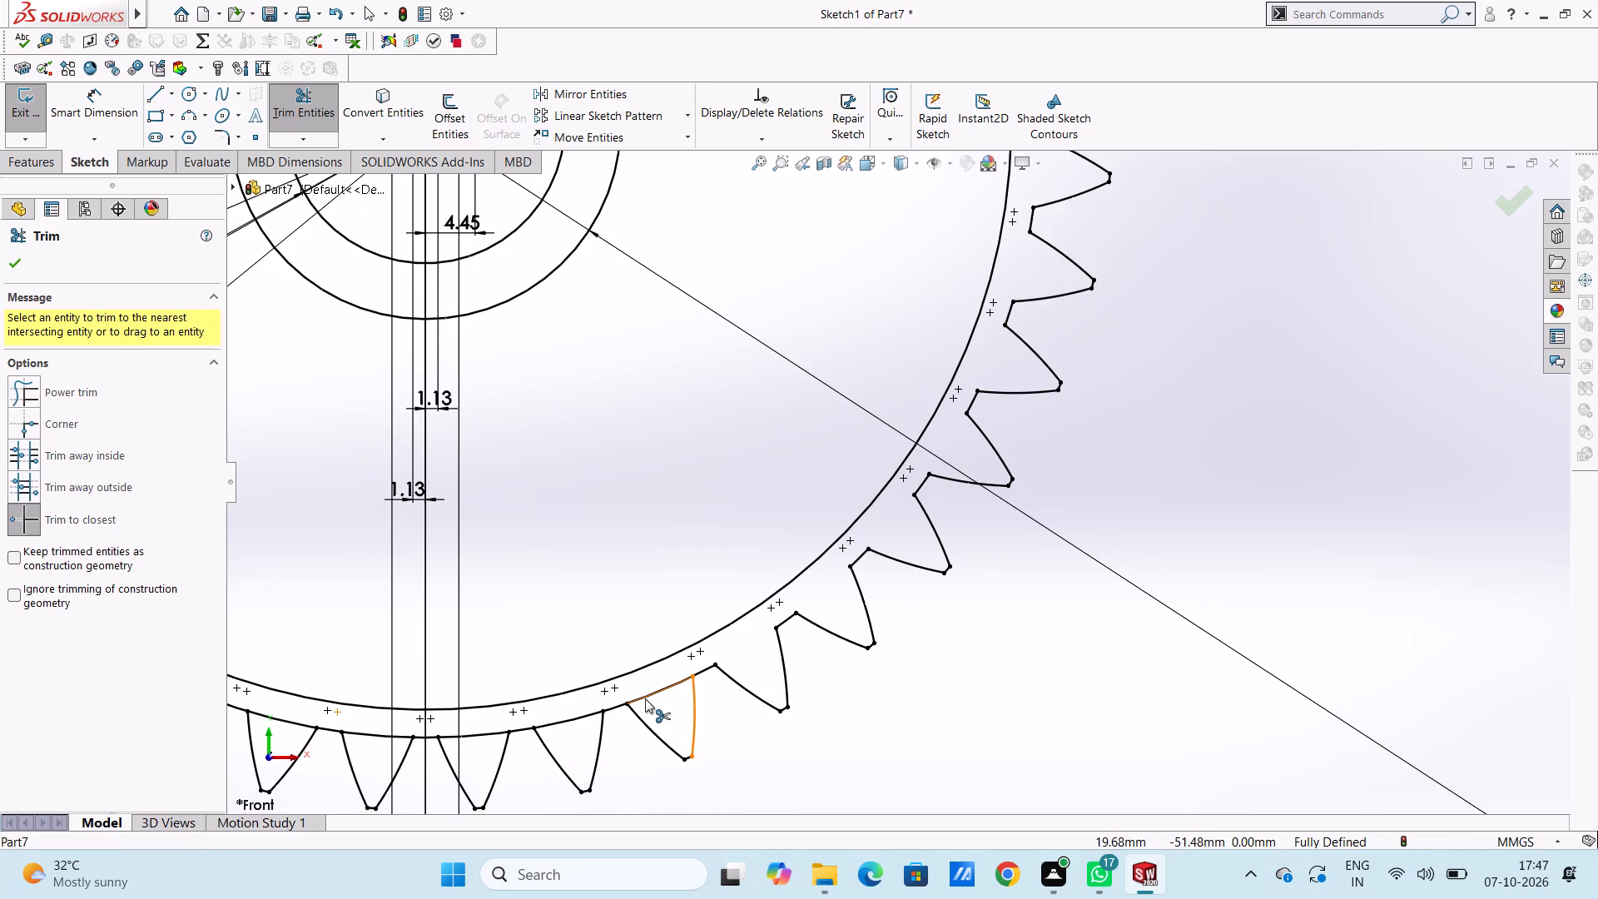
left_click(645, 698)
left_click(555, 728)
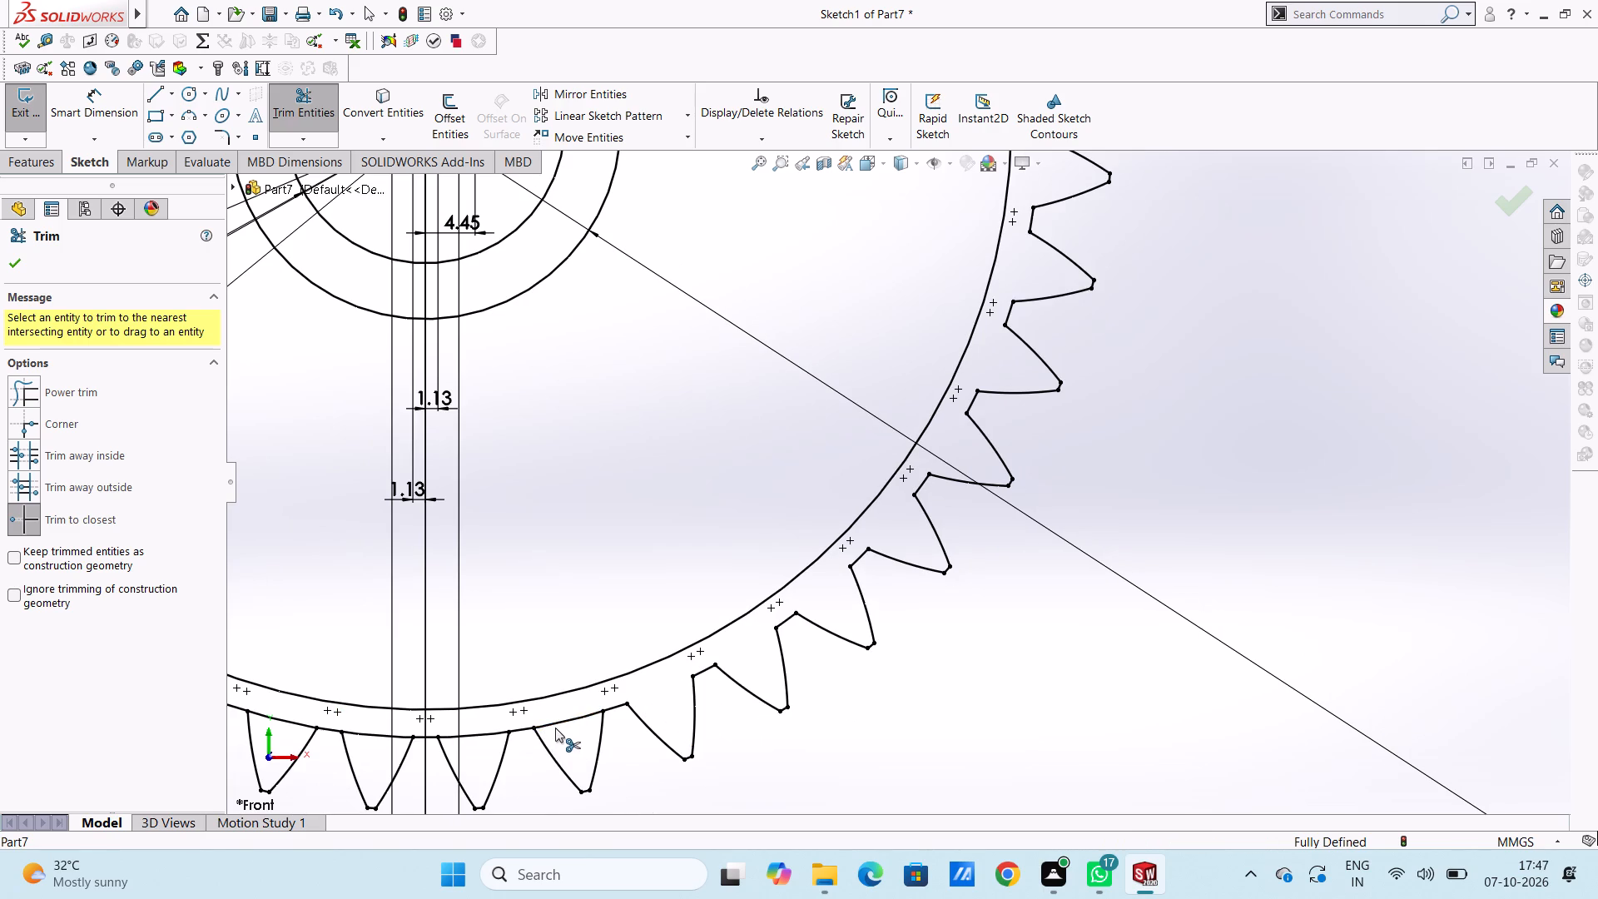
left_click(474, 734)
Trim the root-circle arcs beneath the first four teeth clockwise from the gear's bottom centre.
scroll(489, 638, "up", 6)
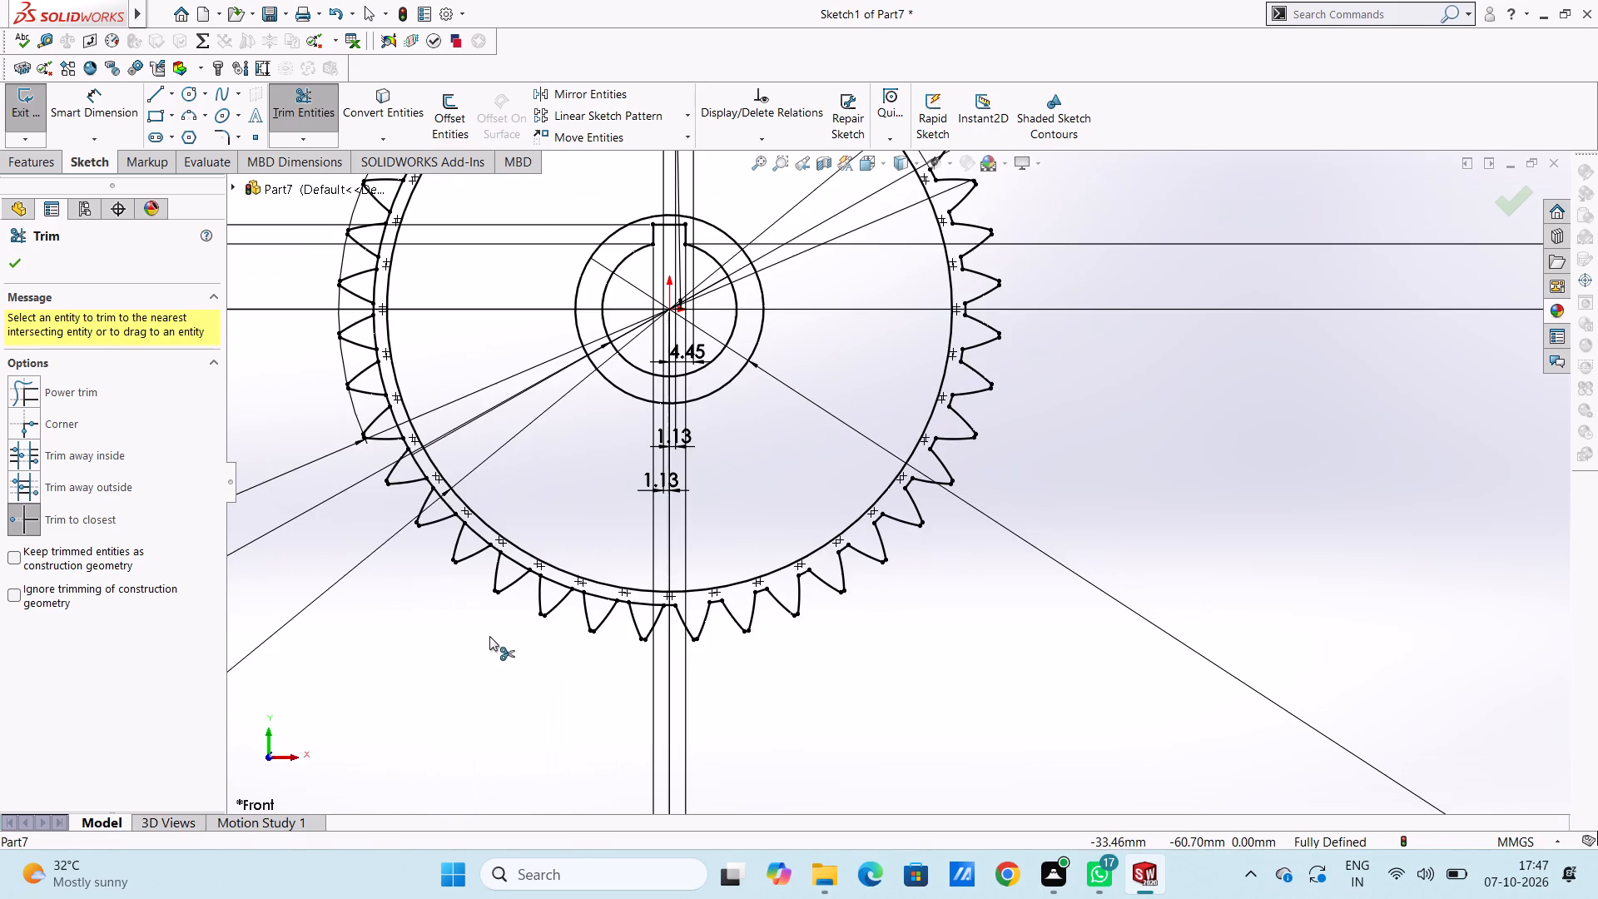
scroll(615, 596, "down", 5)
scroll(811, 489, "down", 5)
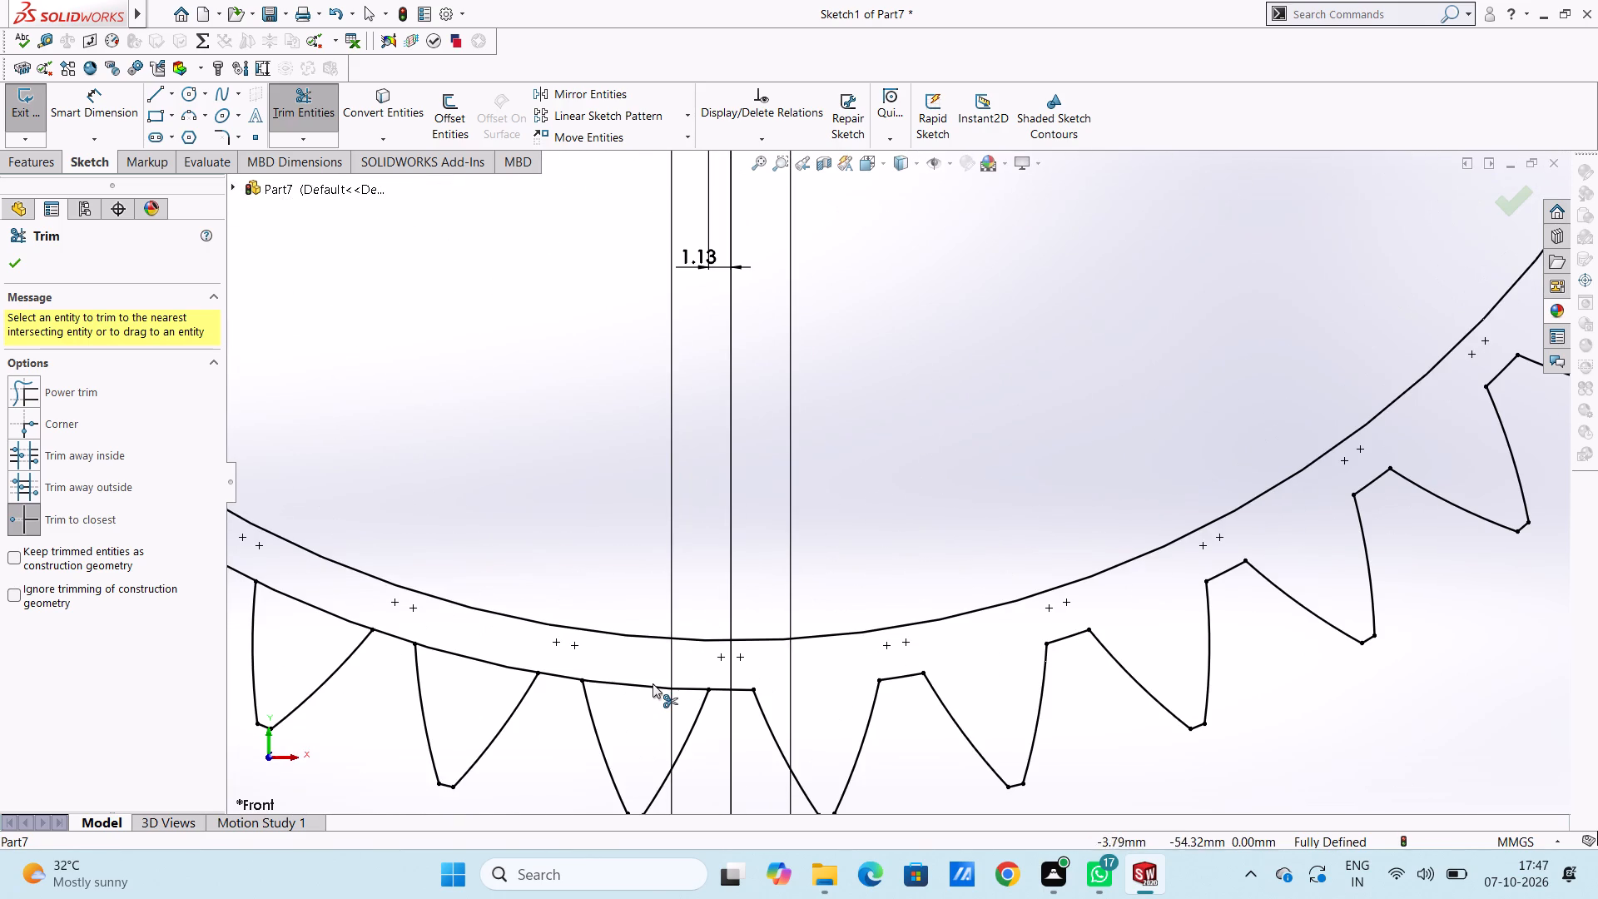
double_click(652, 685)
left_click(490, 663)
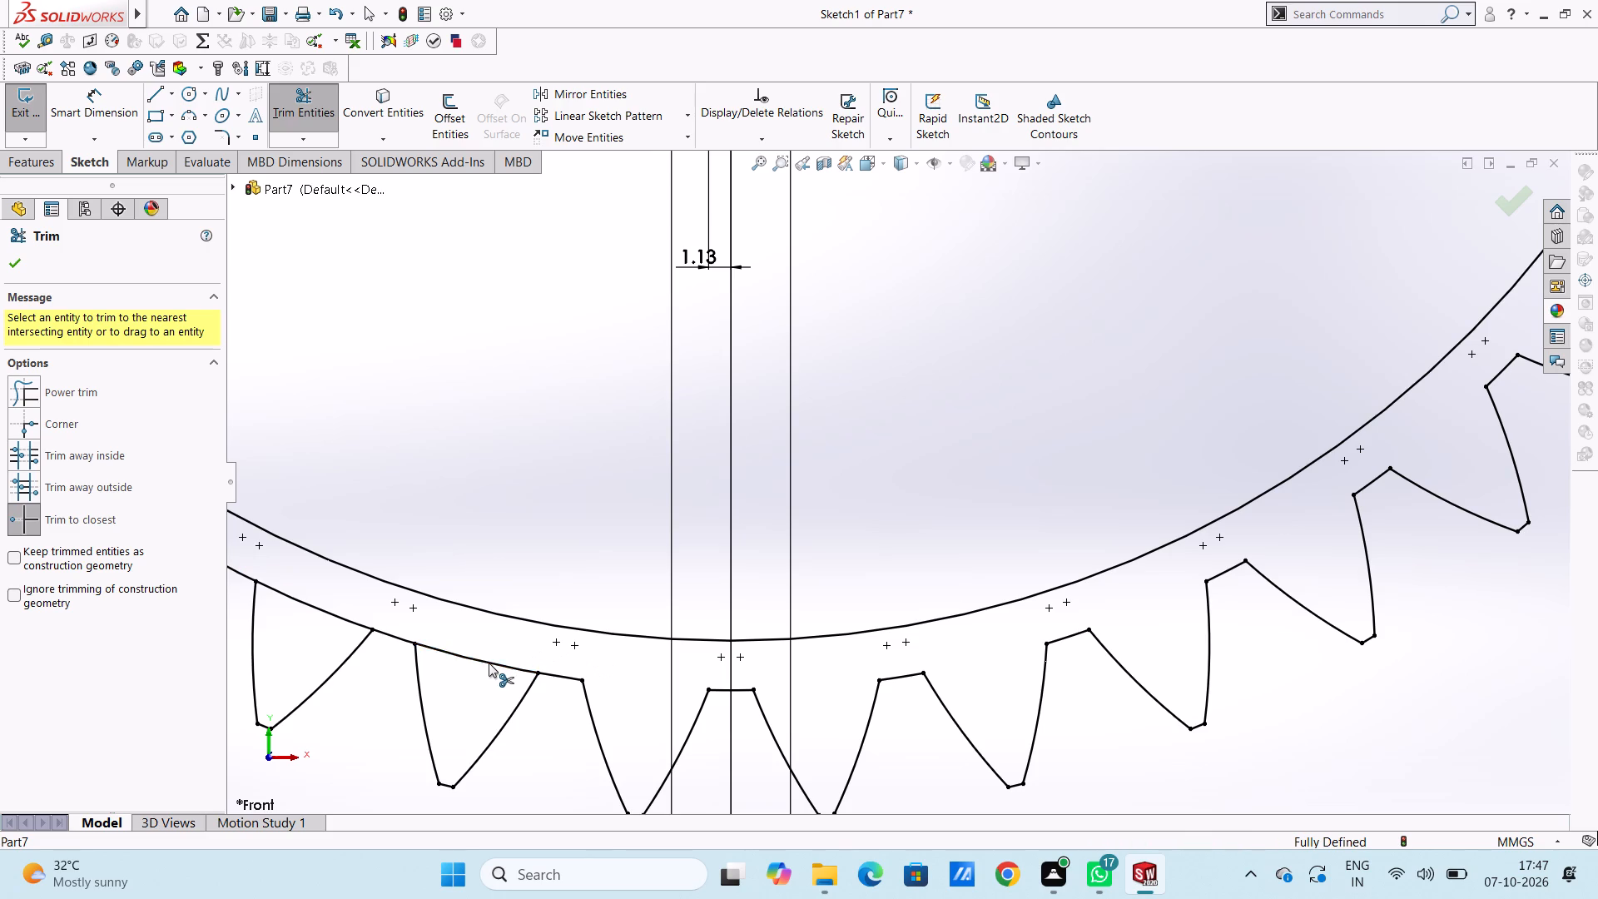
scroll(489, 658, "up", 4)
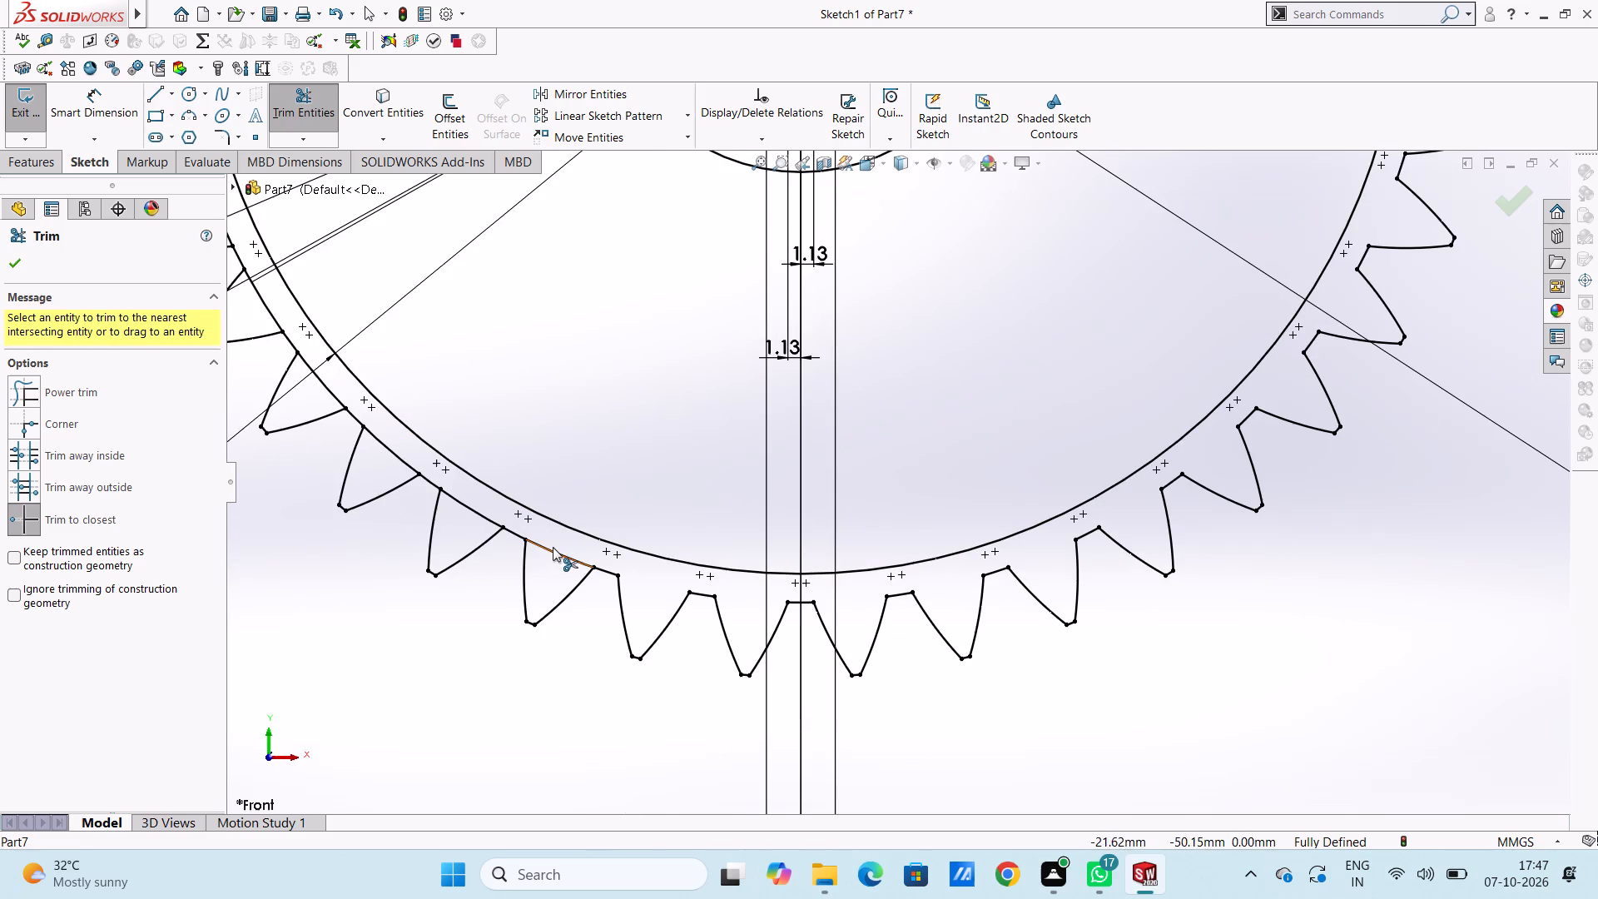
left_click(553, 547)
left_click(476, 513)
Trim the root-circle arcs beneath the third through seventh teeth counterclockwise from the gear's top centre.
scroll(476, 513, "up", 2)
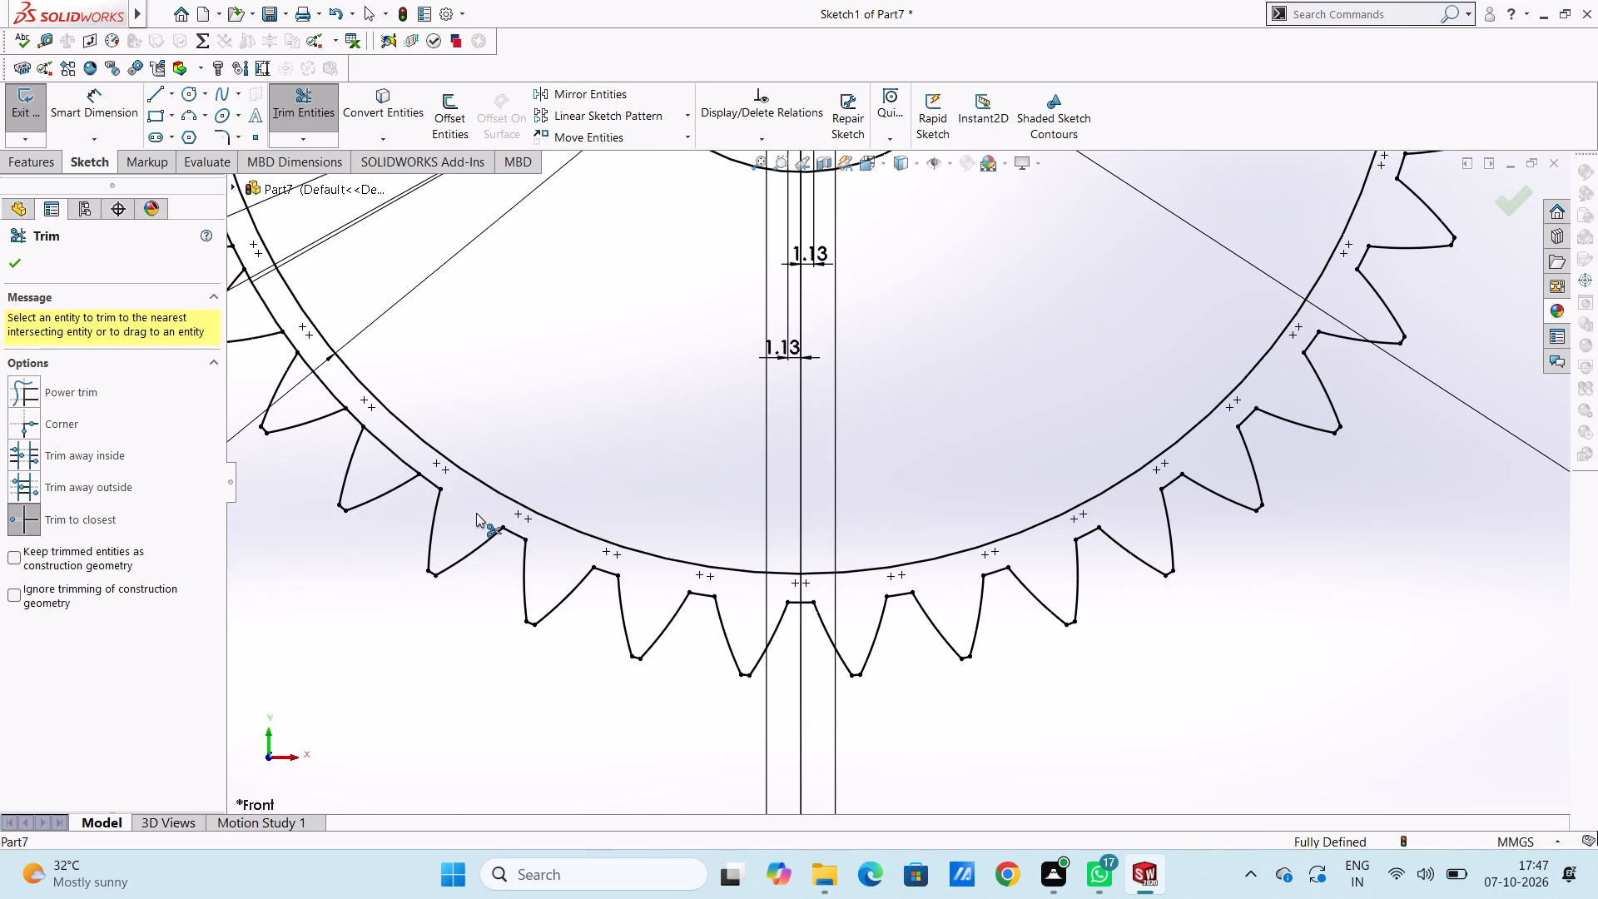
scroll(476, 513, "up", 11)
scroll(893, 291, "down", 4)
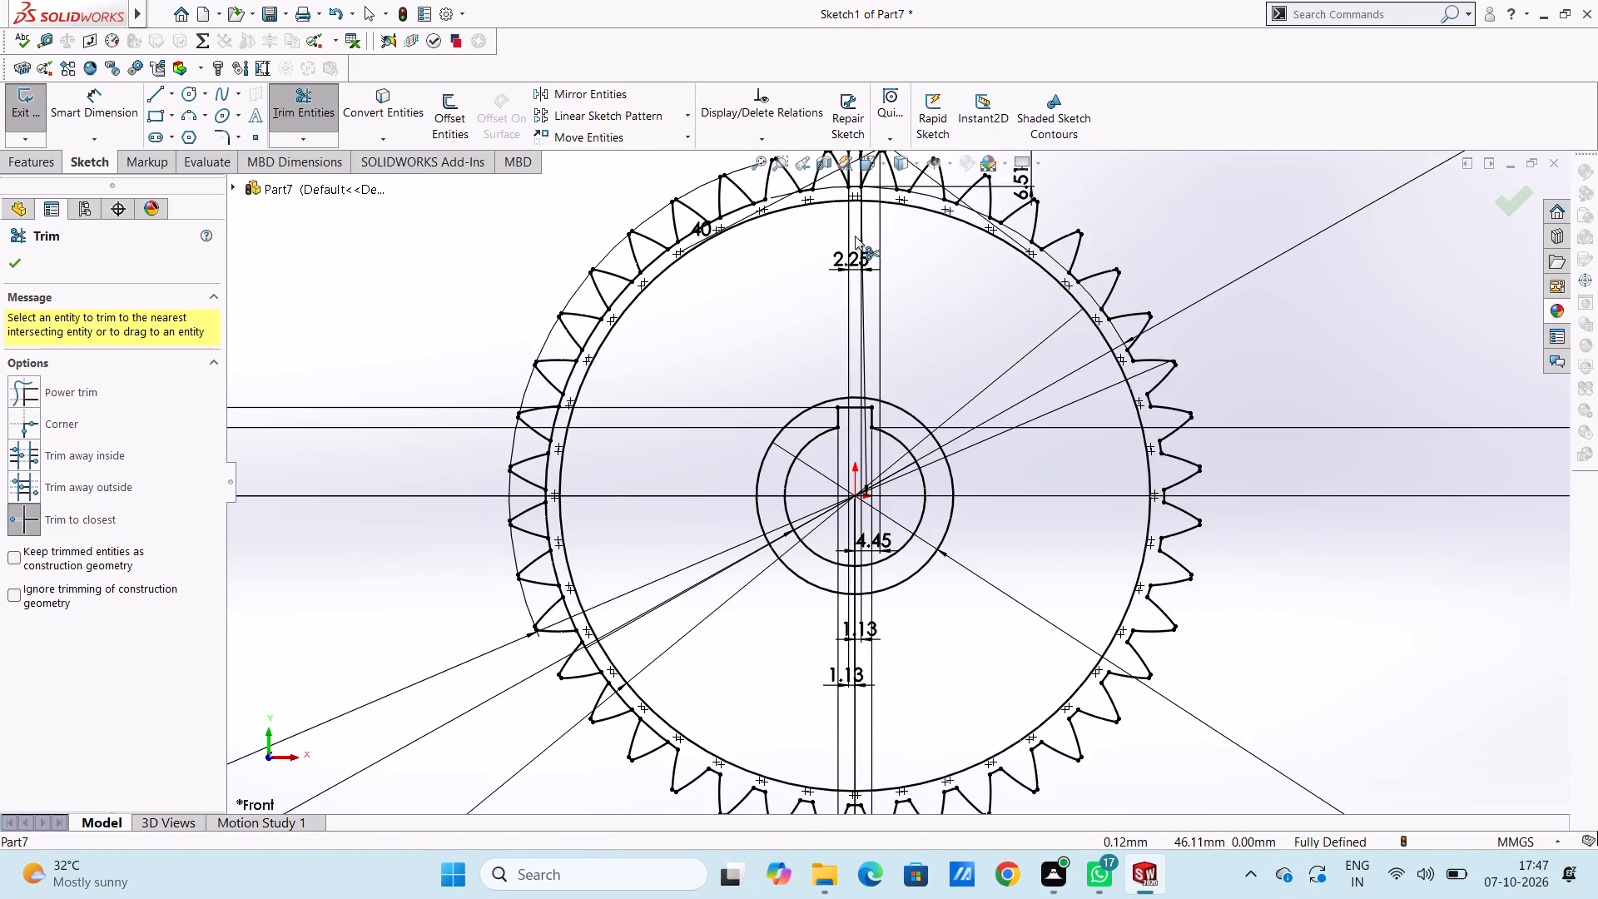
scroll(855, 236, "up", 3)
scroll(813, 293, "down", 5)
scroll(851, 398, "down", 4)
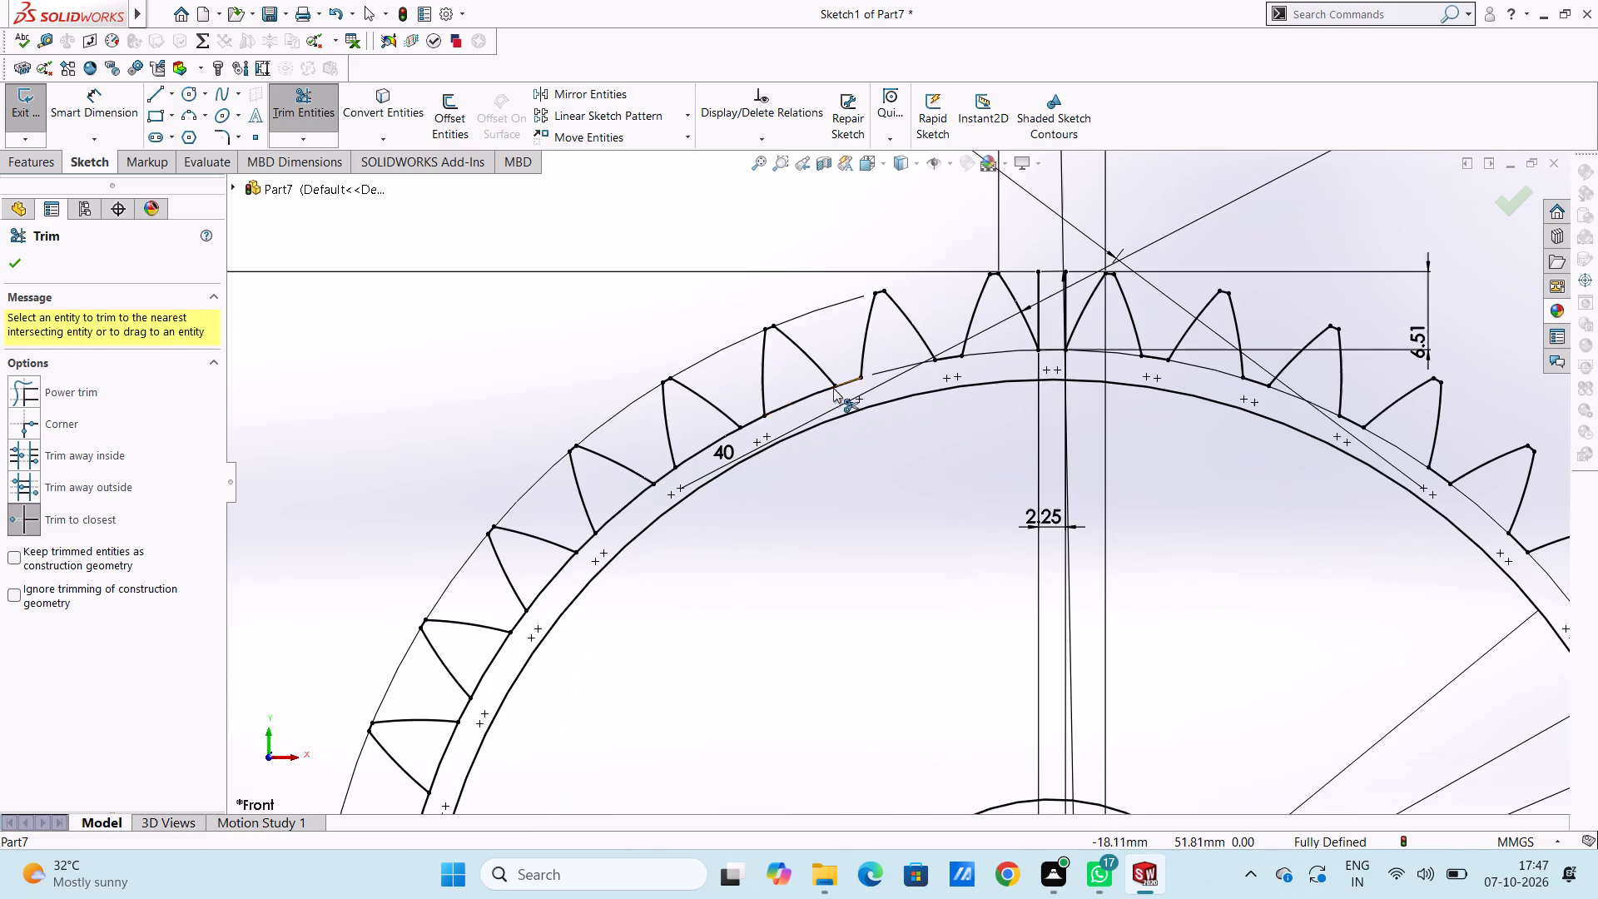
left_click(801, 405)
left_click(792, 397)
double_click(789, 405)
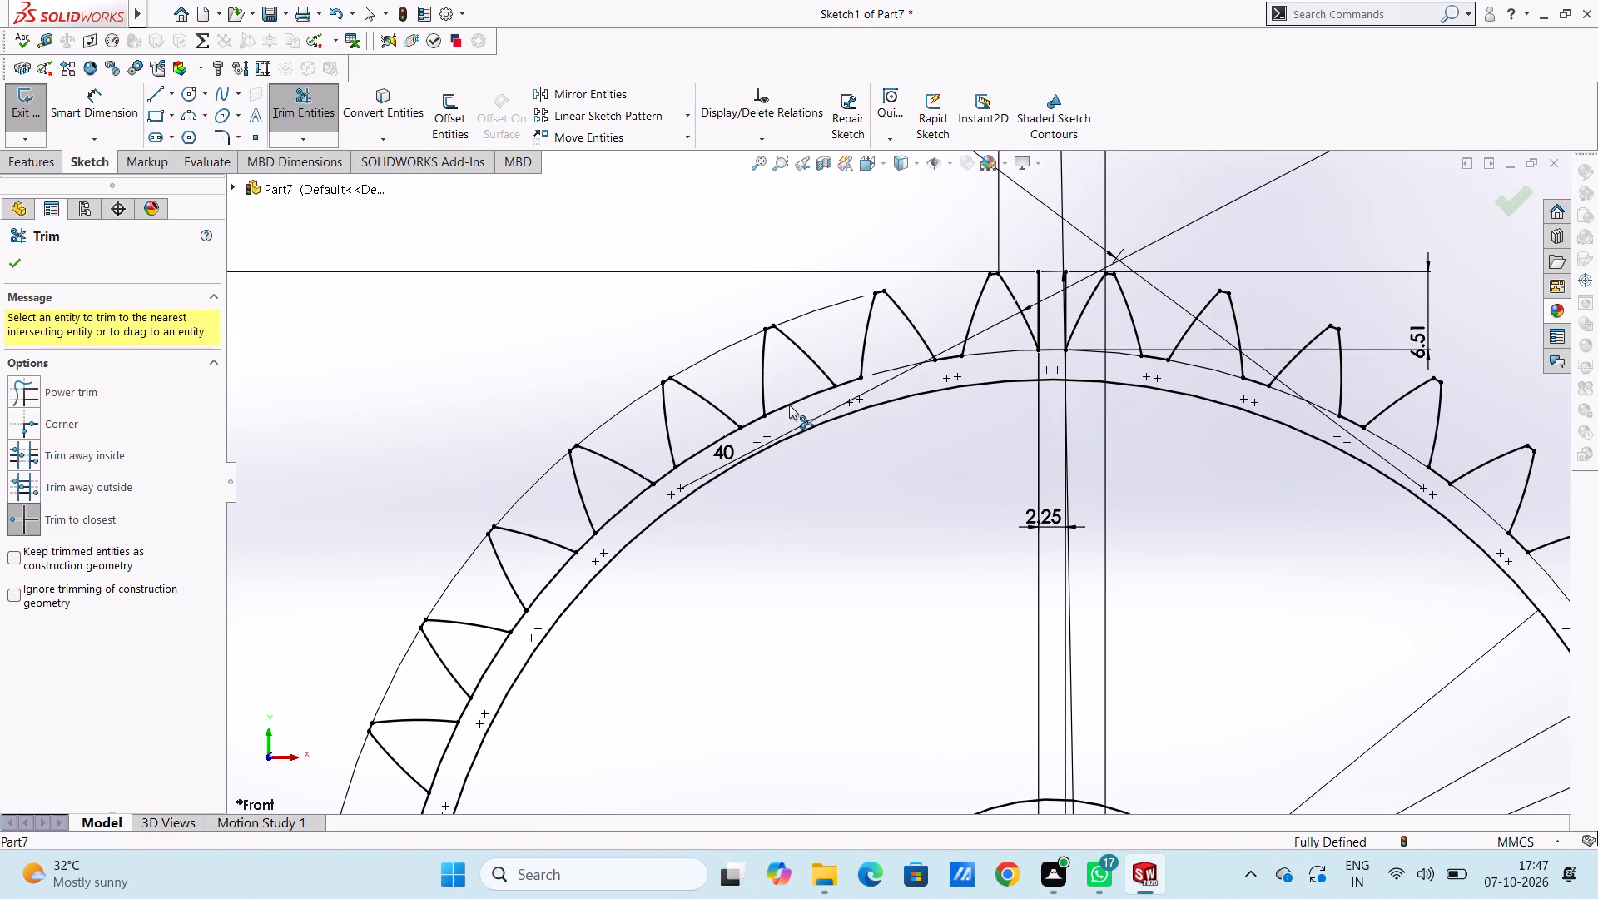
double_click(692, 454)
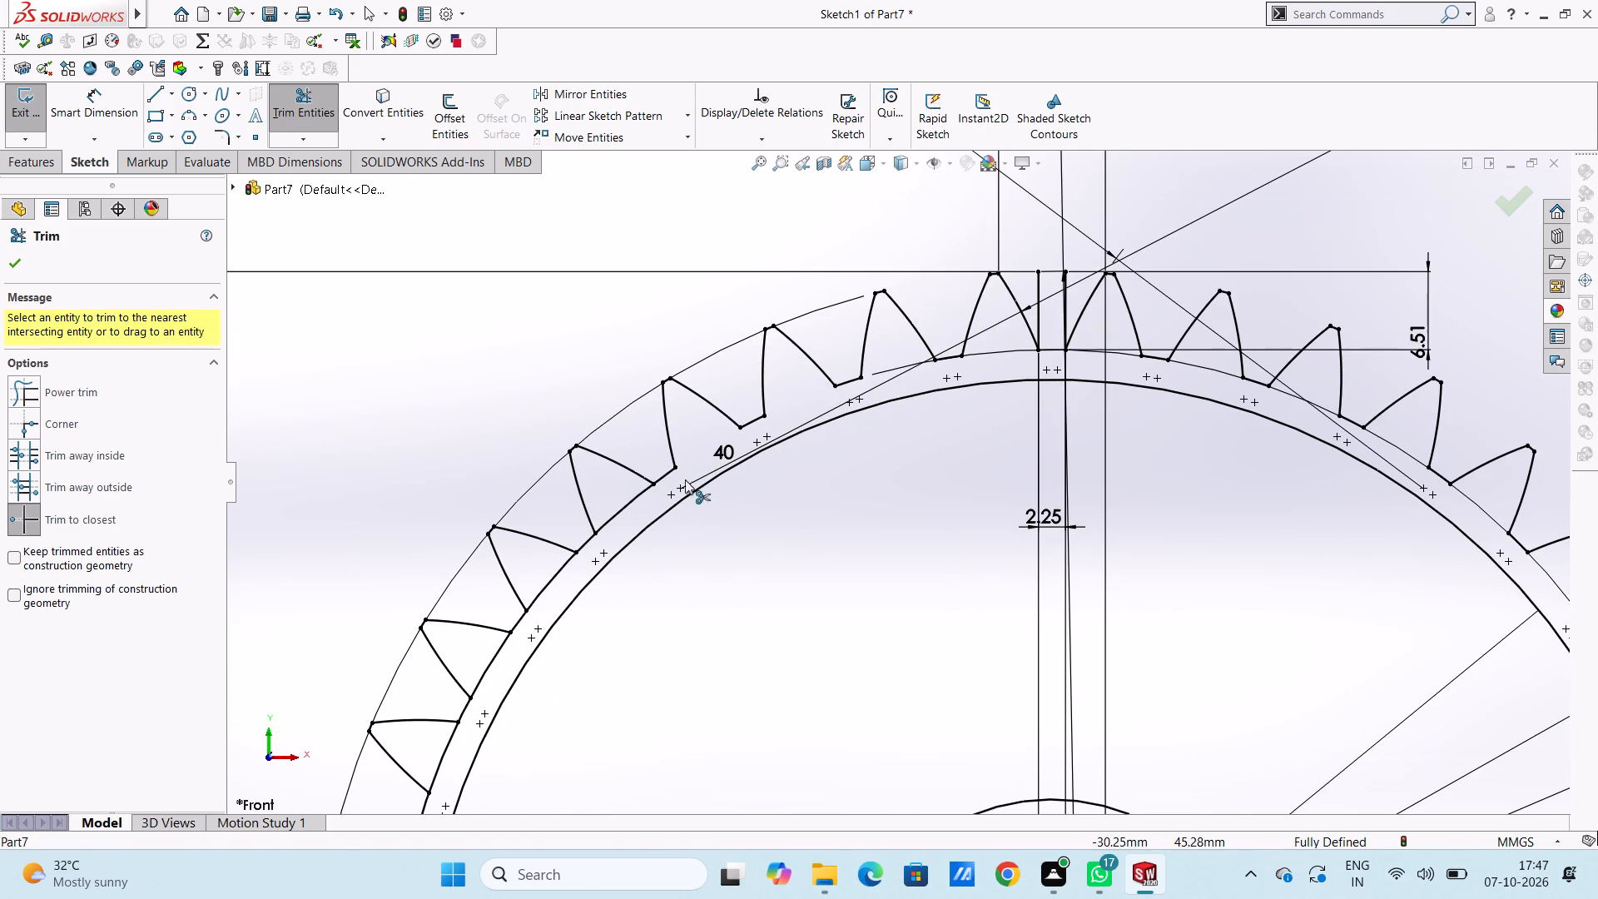
double_click(626, 507)
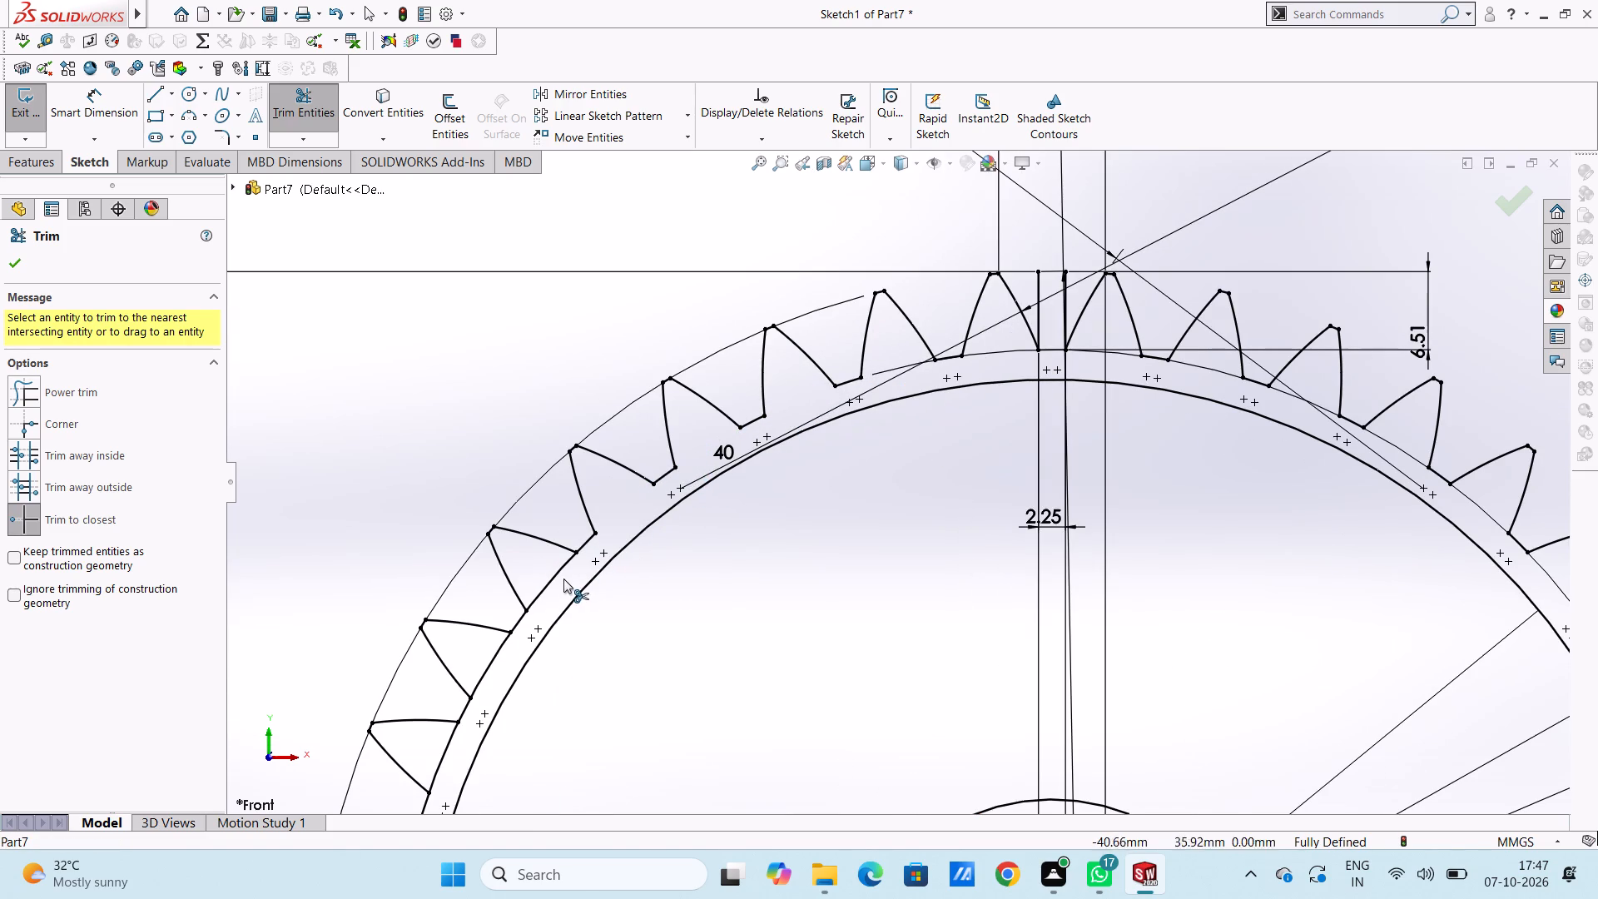
double_click(557, 574)
double_click(501, 652)
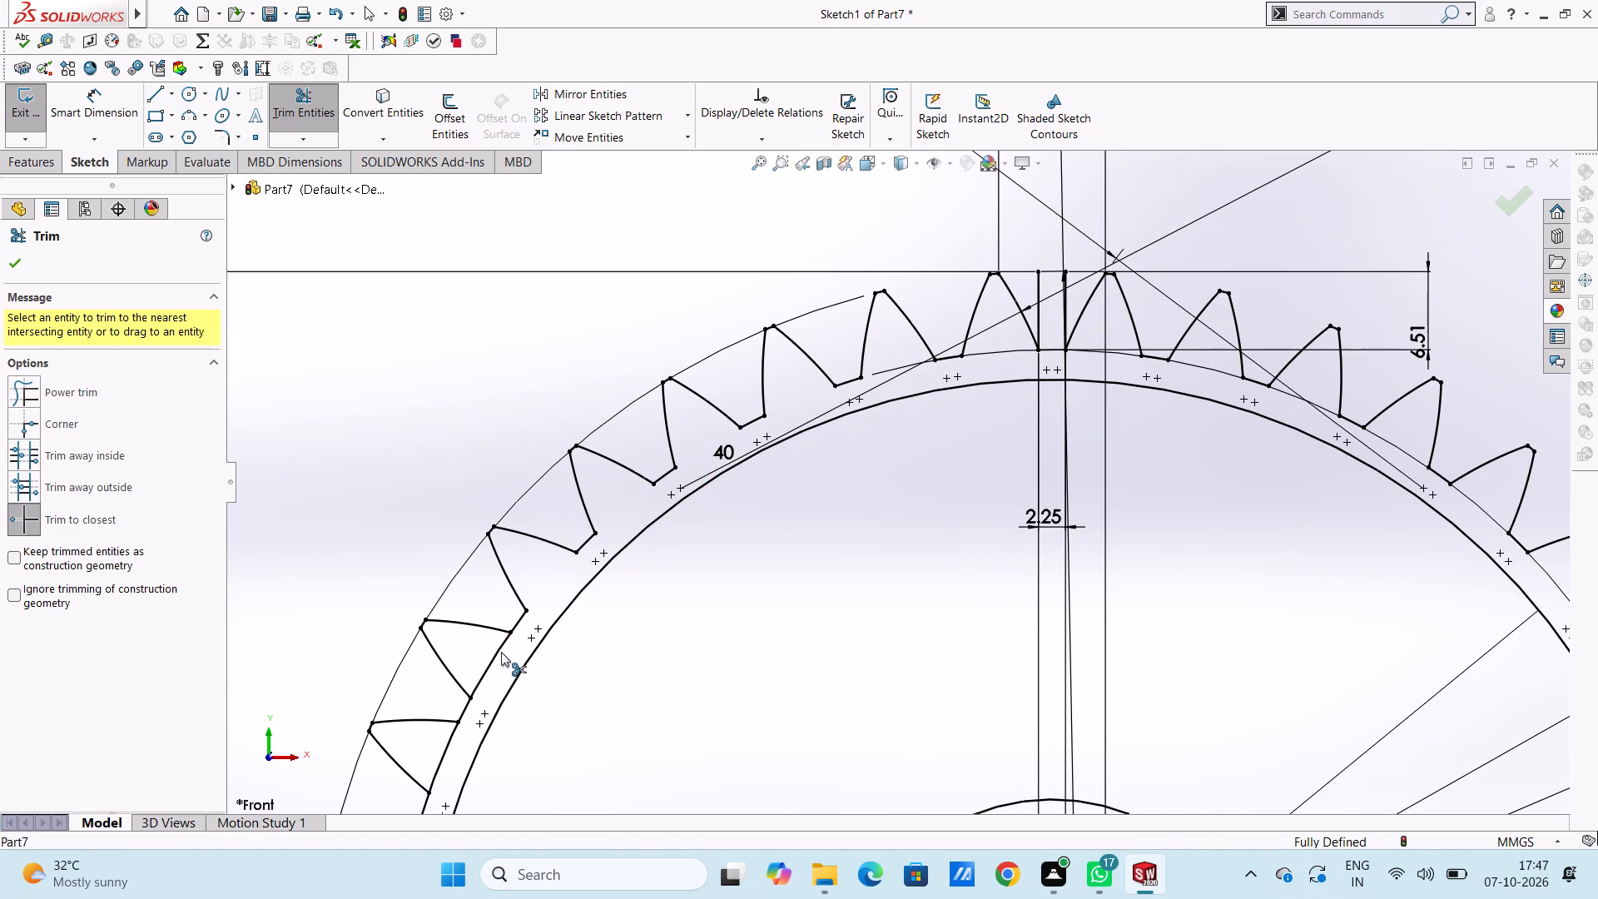
Trim the root-circle arcs beneath the last three teeth above the horizontal centreline on the gear's left side.
scroll(501, 651, "up", 5)
double_click(579, 678)
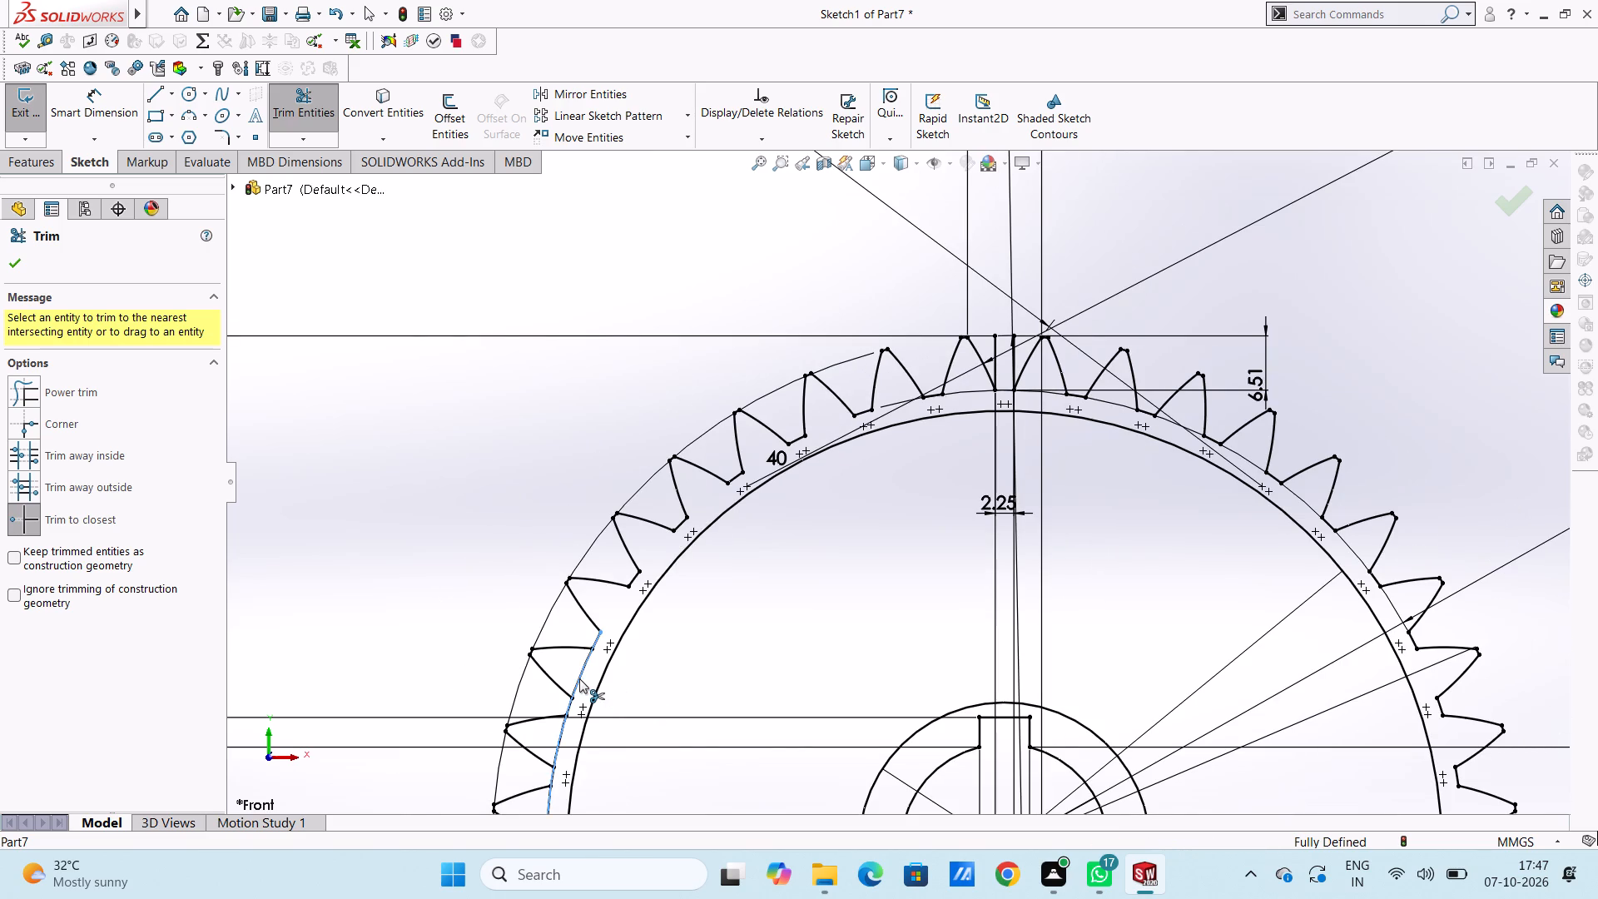
scroll(708, 714, "up", 5)
scroll(860, 762, "down", 5)
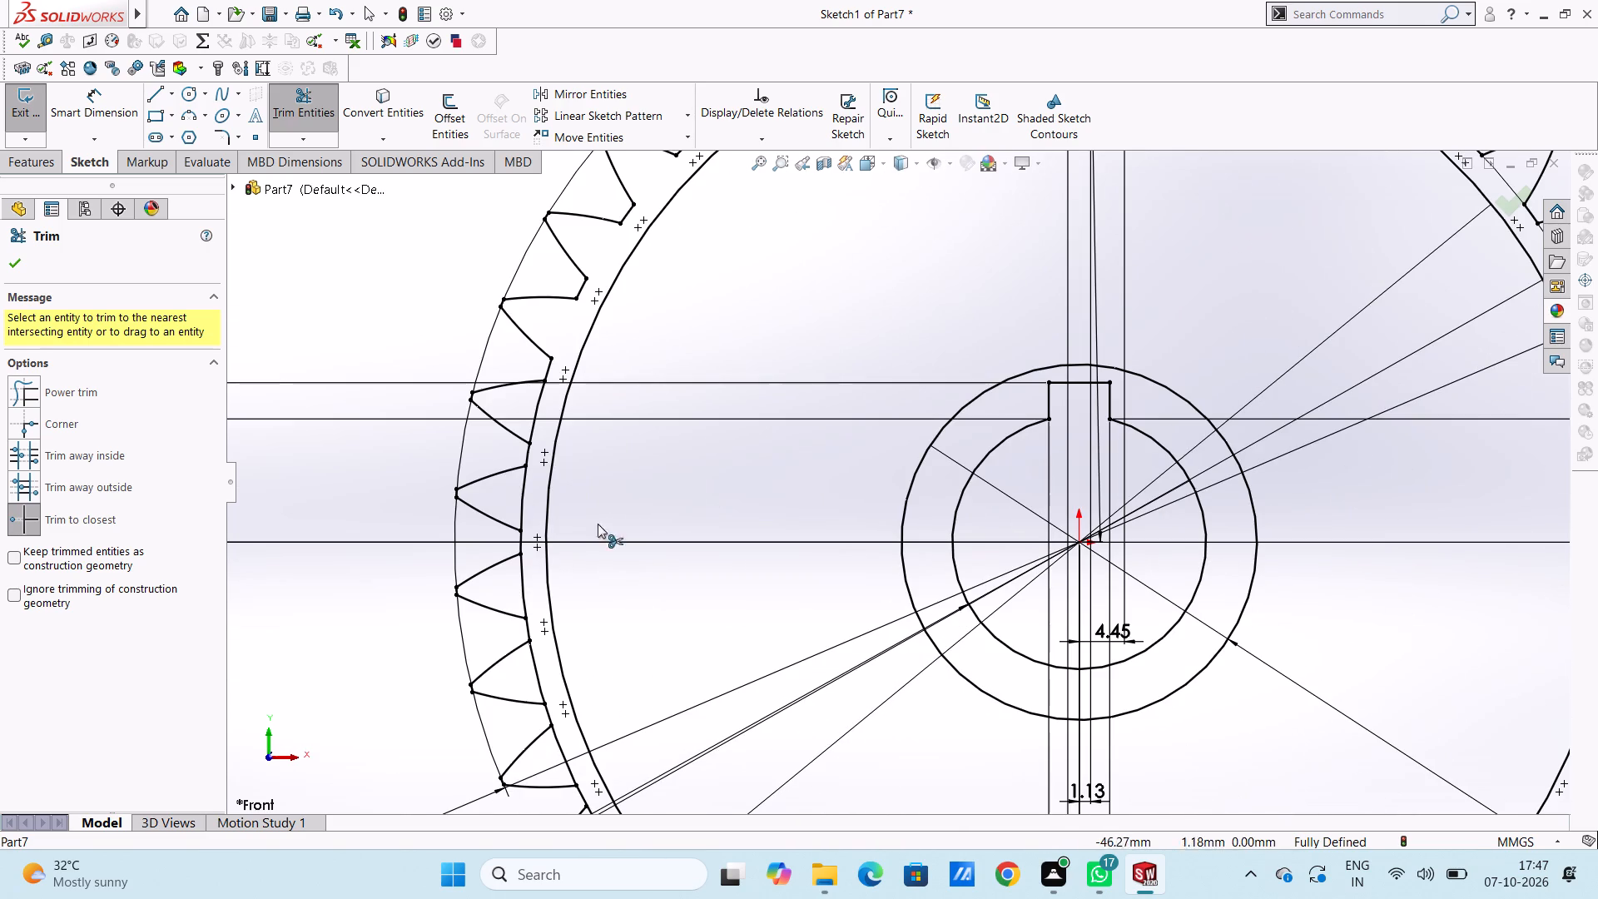
double_click(538, 409)
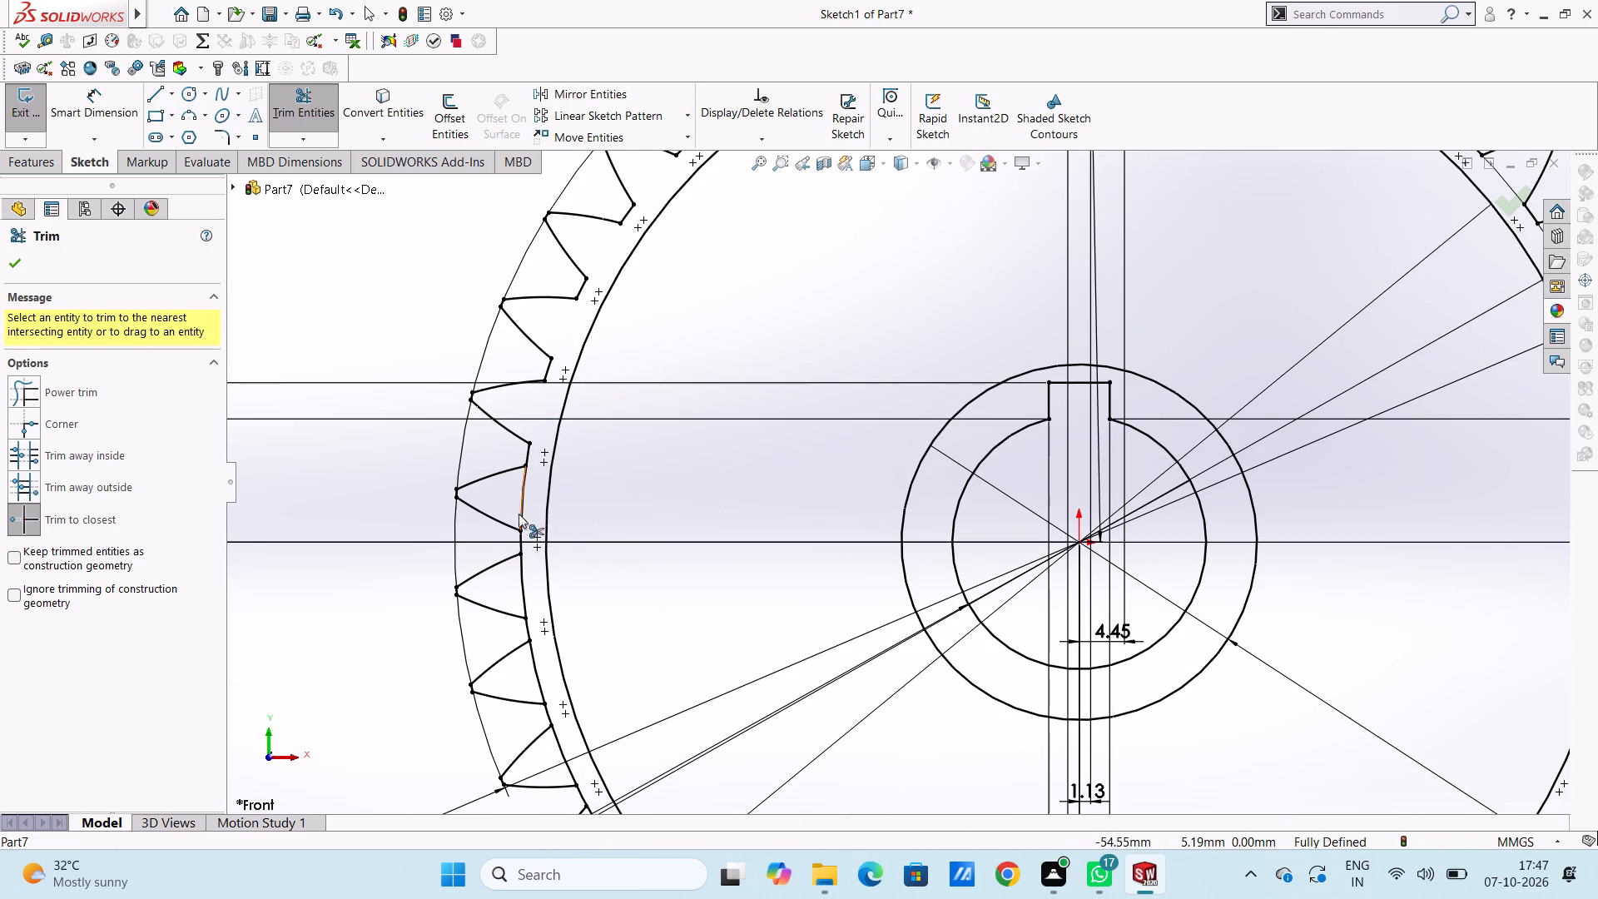
double_click(522, 507)
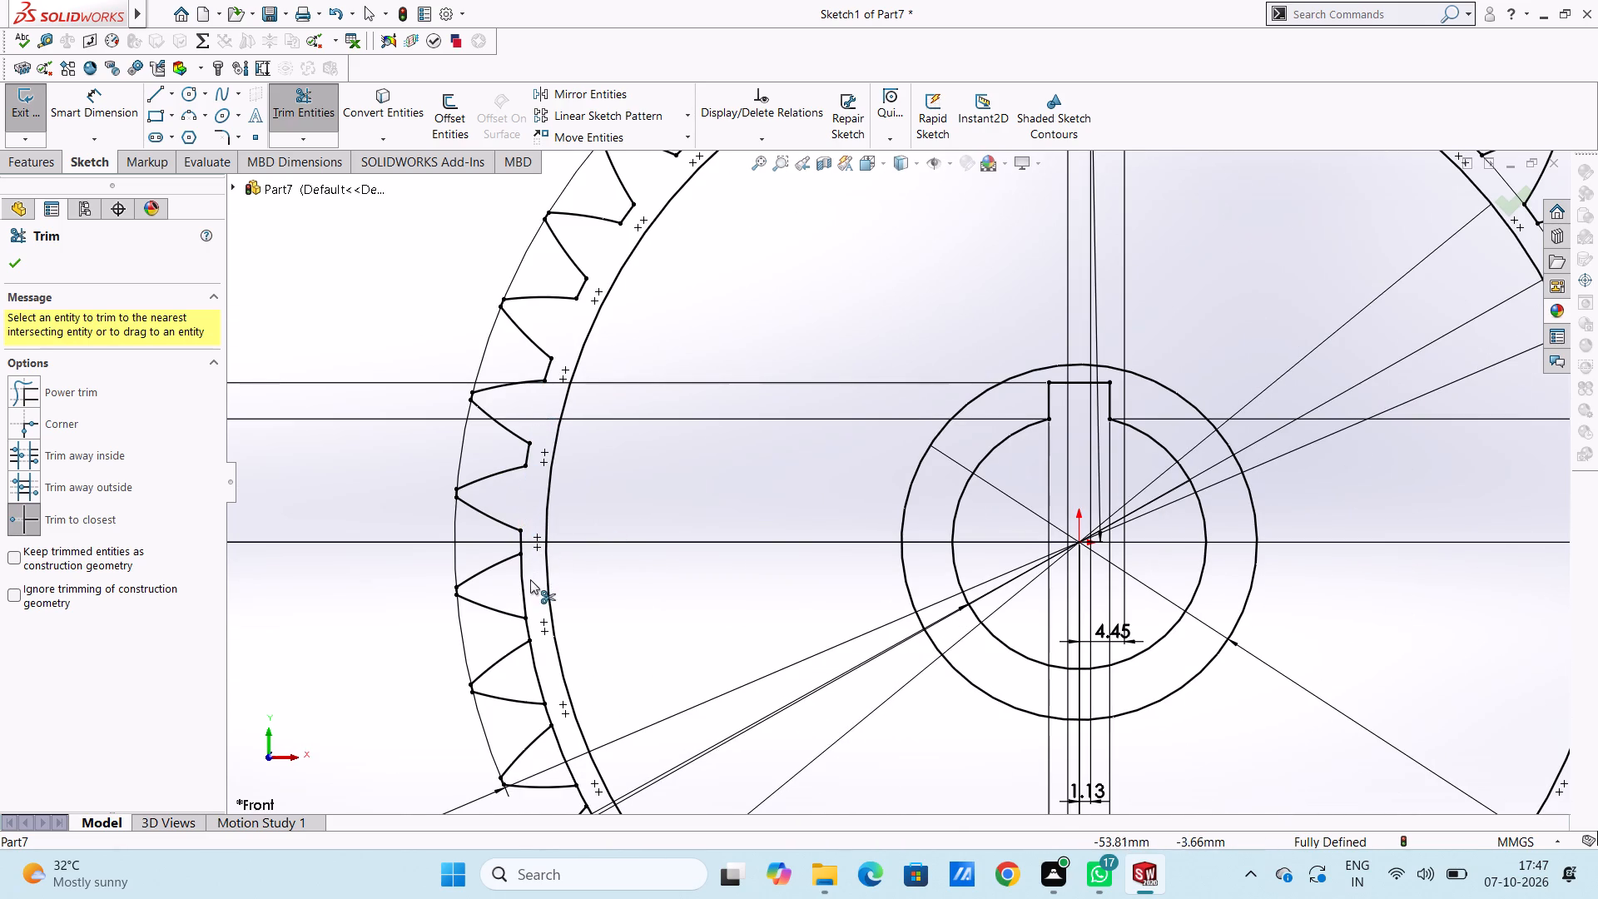
Trim the root-circle arcs beneath the six teeth below the horizontal centreline on the gear's left side.
double_click(523, 583)
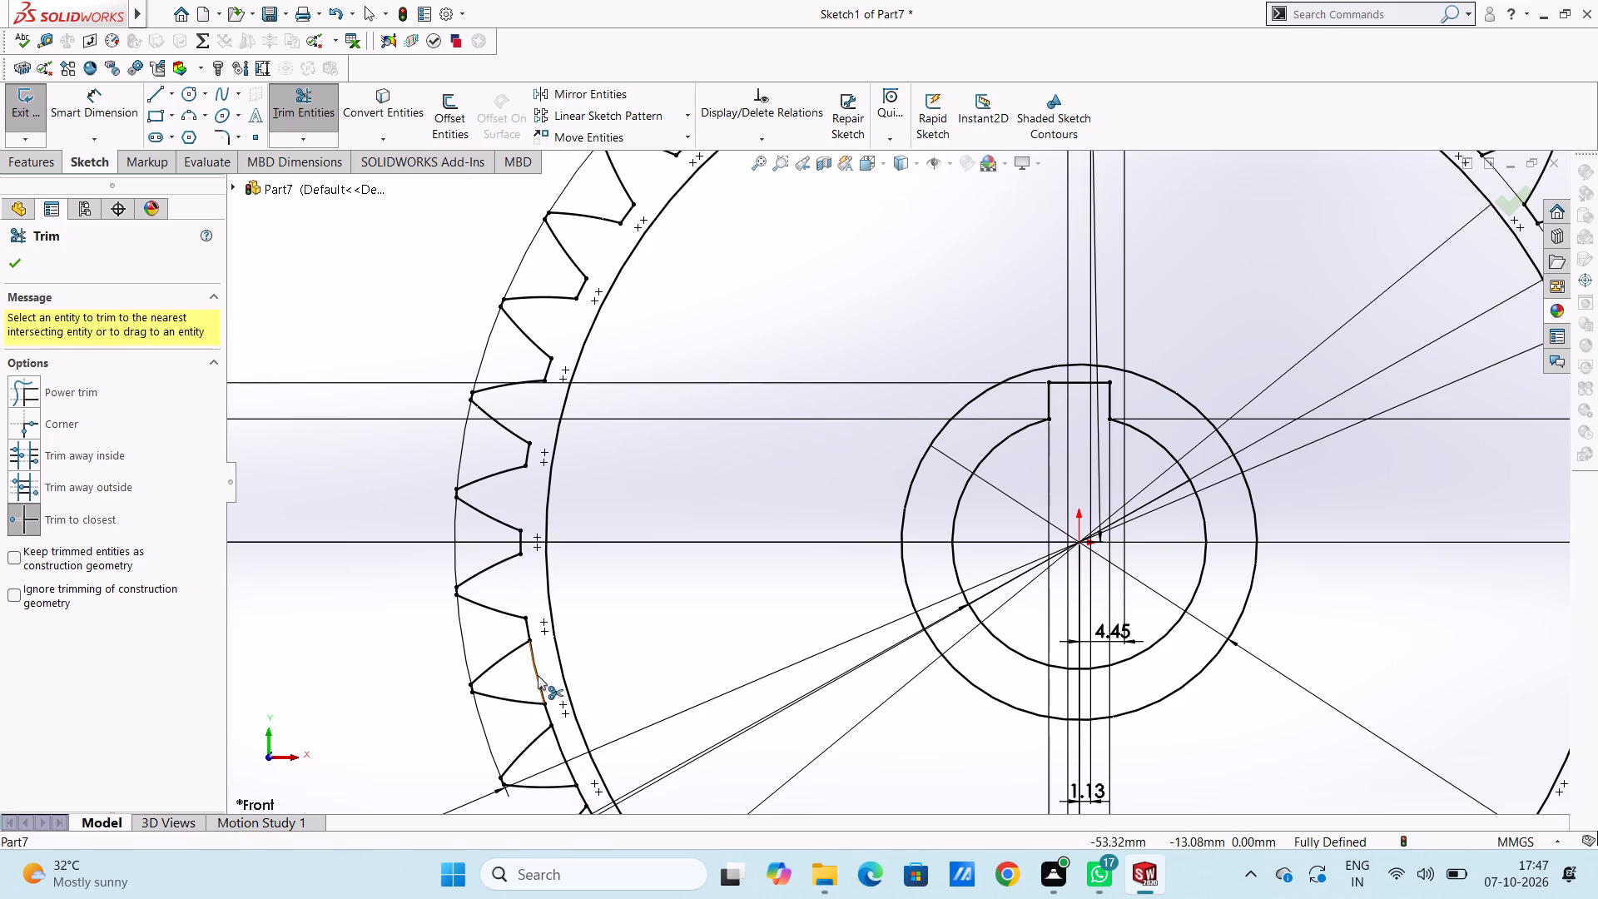
double_click(538, 674)
scroll(542, 675, "up", 5)
scroll(806, 650, "down", 2)
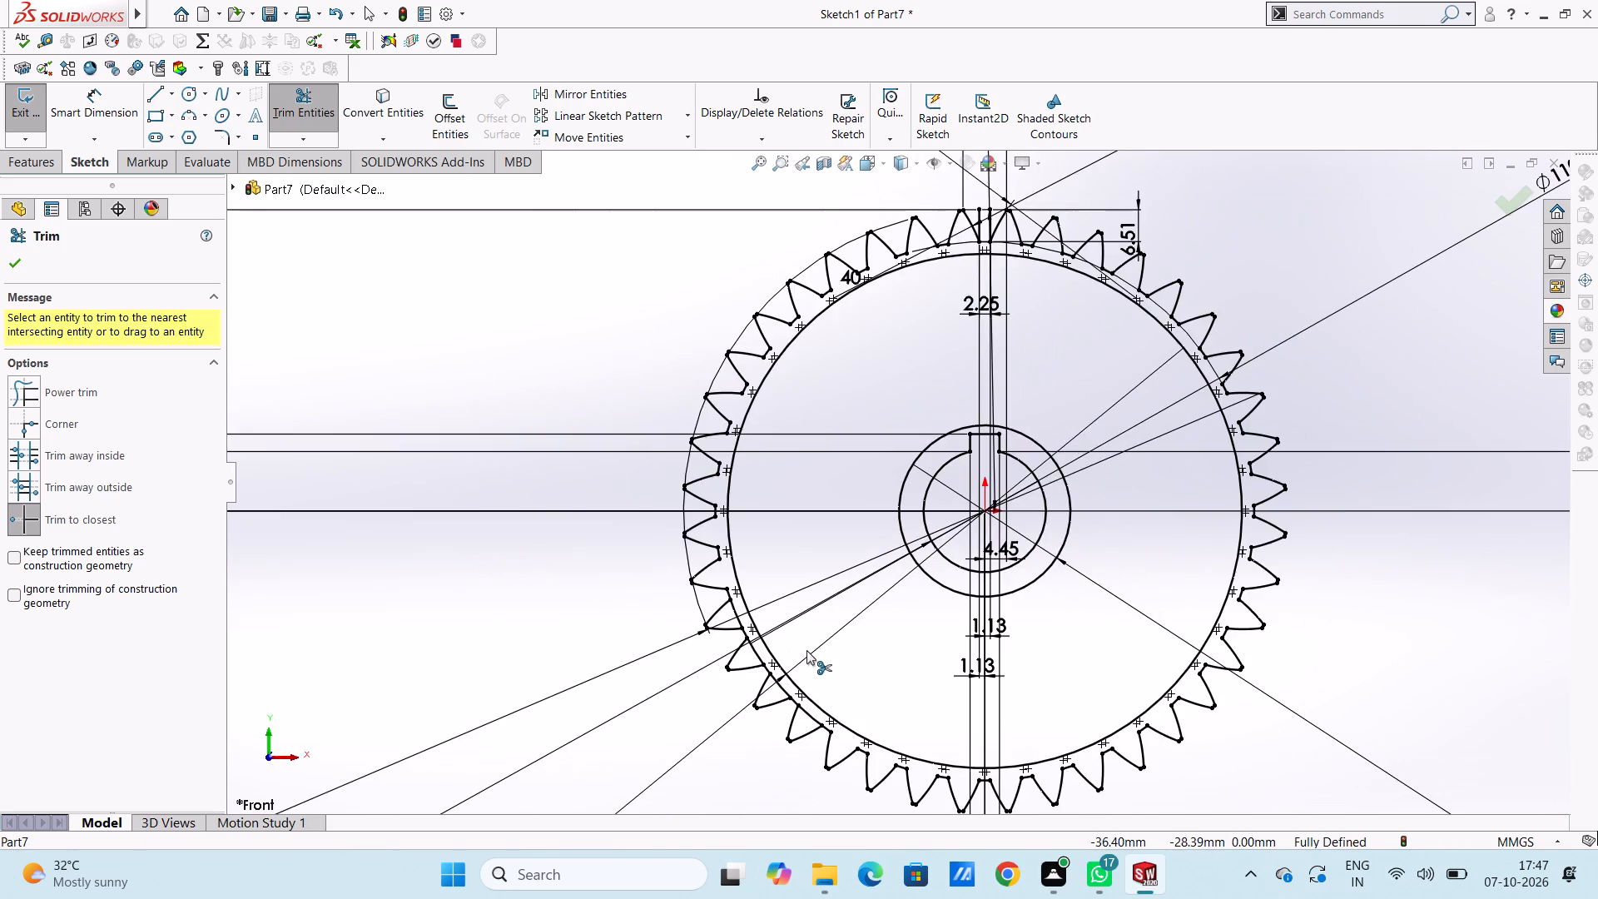
scroll(806, 650, "down", 3)
double_click(685, 540)
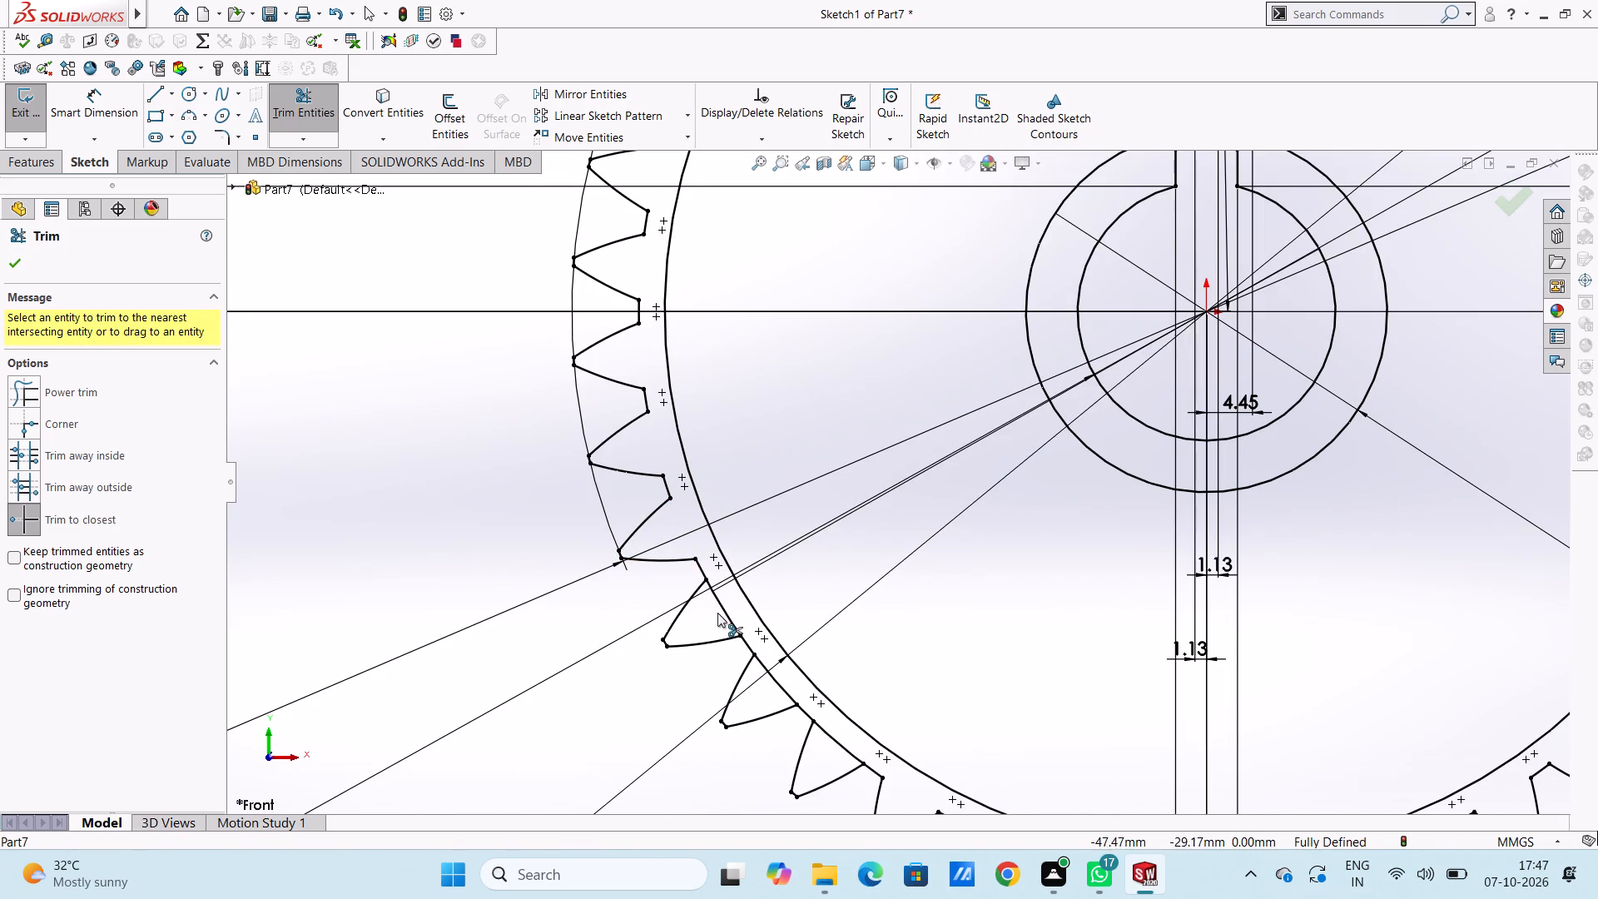
double_click(724, 606)
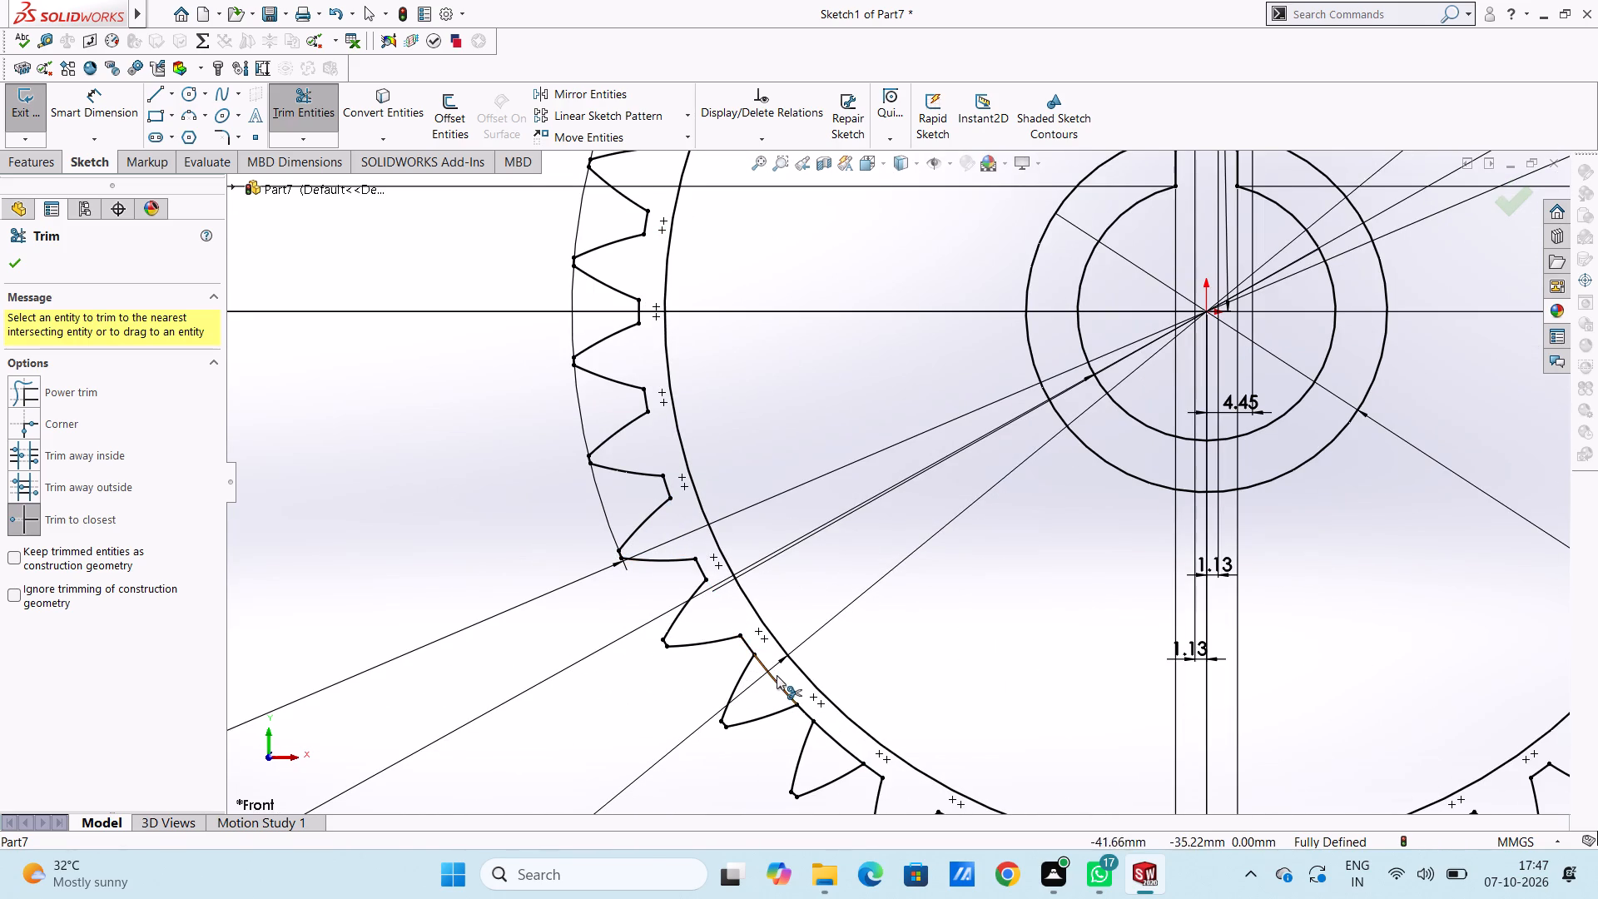
triple_click(777, 675)
double_click(839, 738)
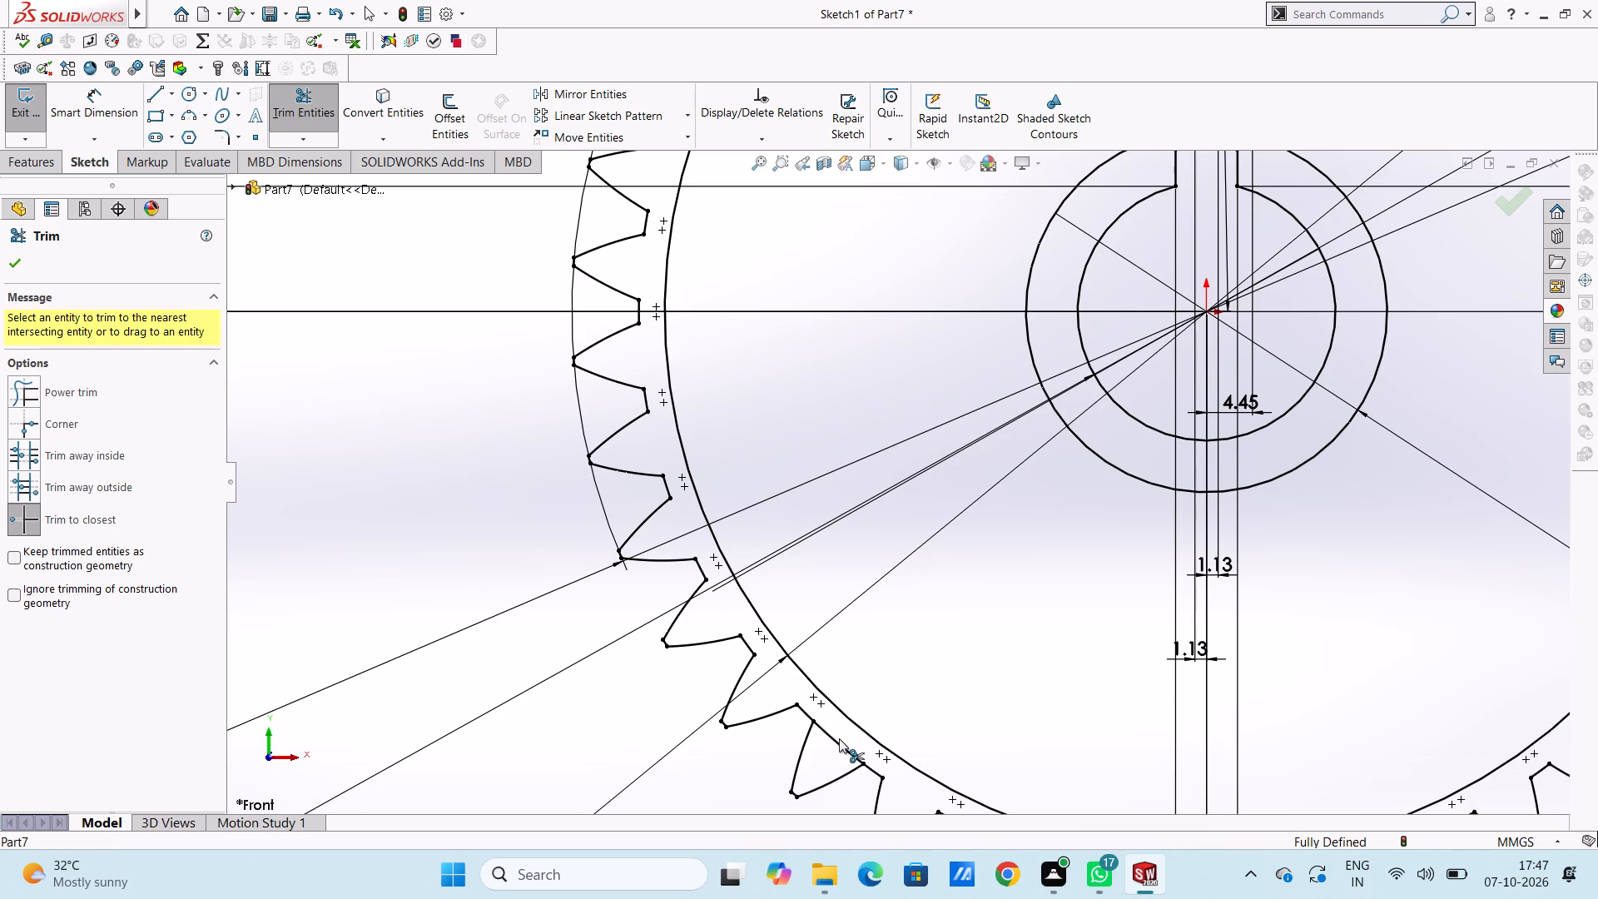
Examine up close where the outer-circle arc meets the tip of the third tooth counterclockwise from the gear's top centre.
scroll(839, 738, "up", 5)
scroll(987, 552, "up", 4)
scroll(999, 371, "down", 5)
scroll(977, 283, "up", 2)
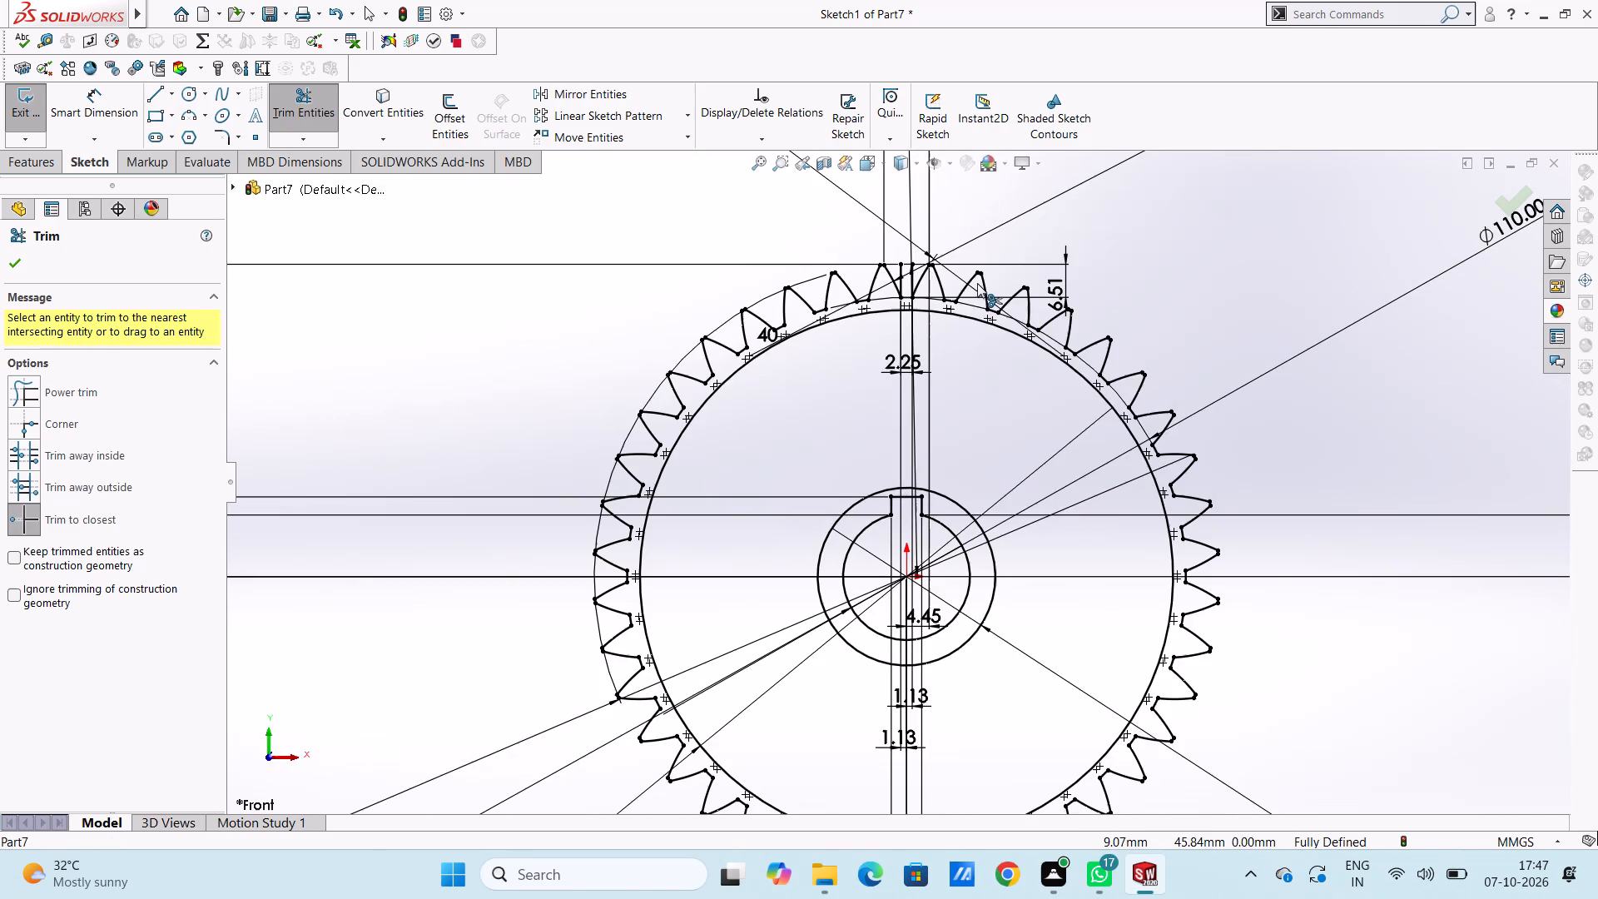
scroll(871, 290, "down", 4)
scroll(718, 365, "down", 5)
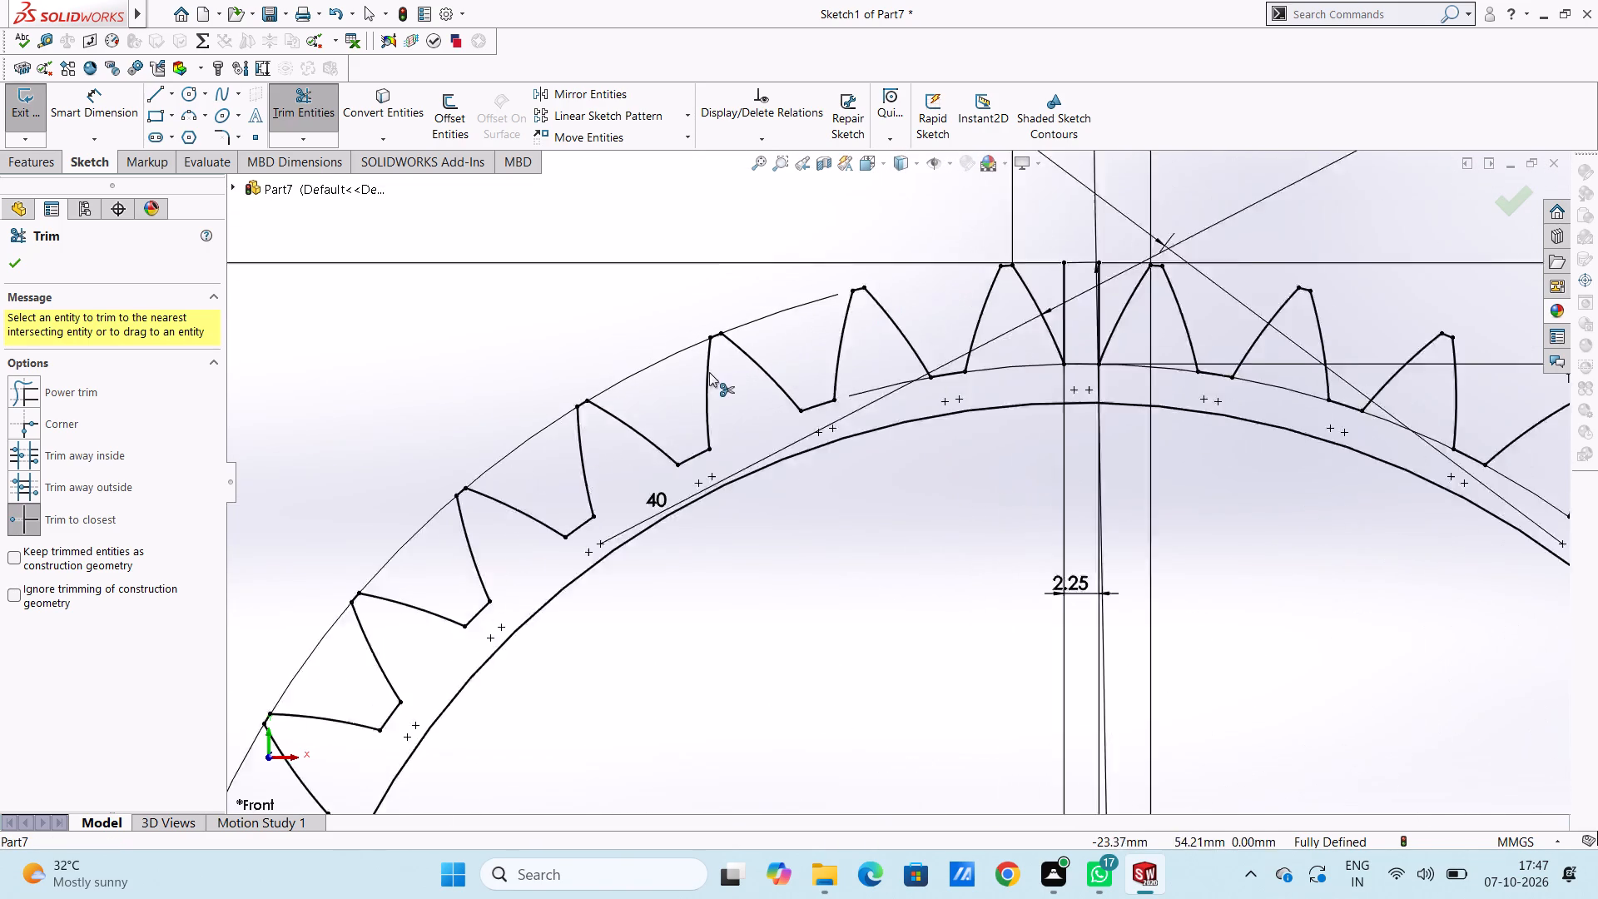
scroll(764, 330, "down", 10)
scroll(784, 383, "down", 11)
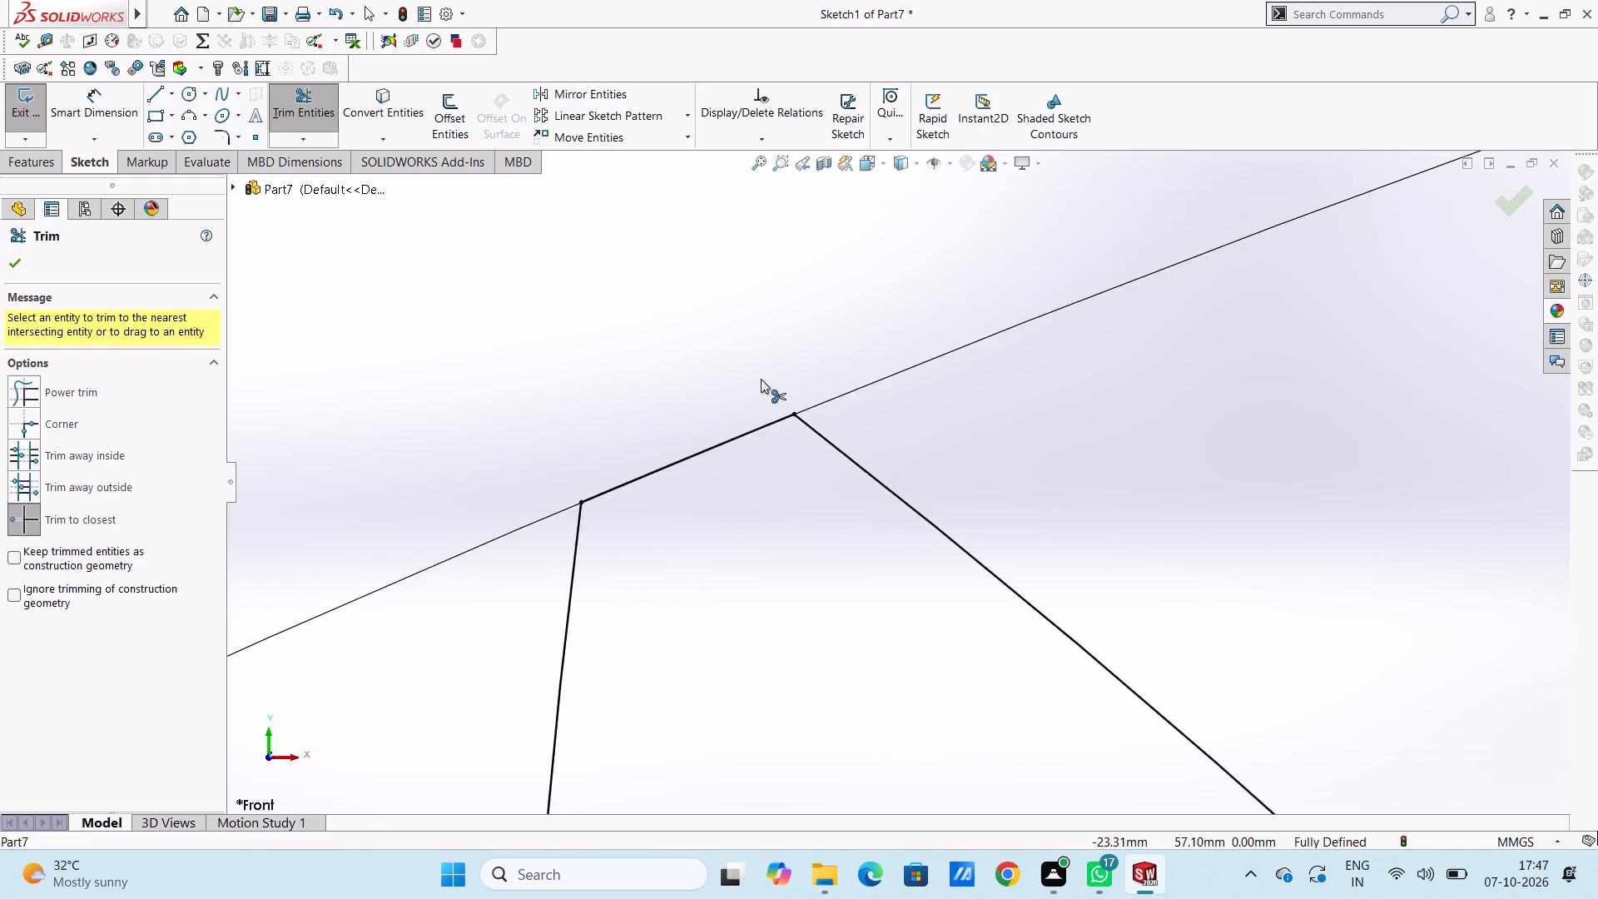
scroll(859, 472, "down", 5)
scroll(792, 370, "down", 9)
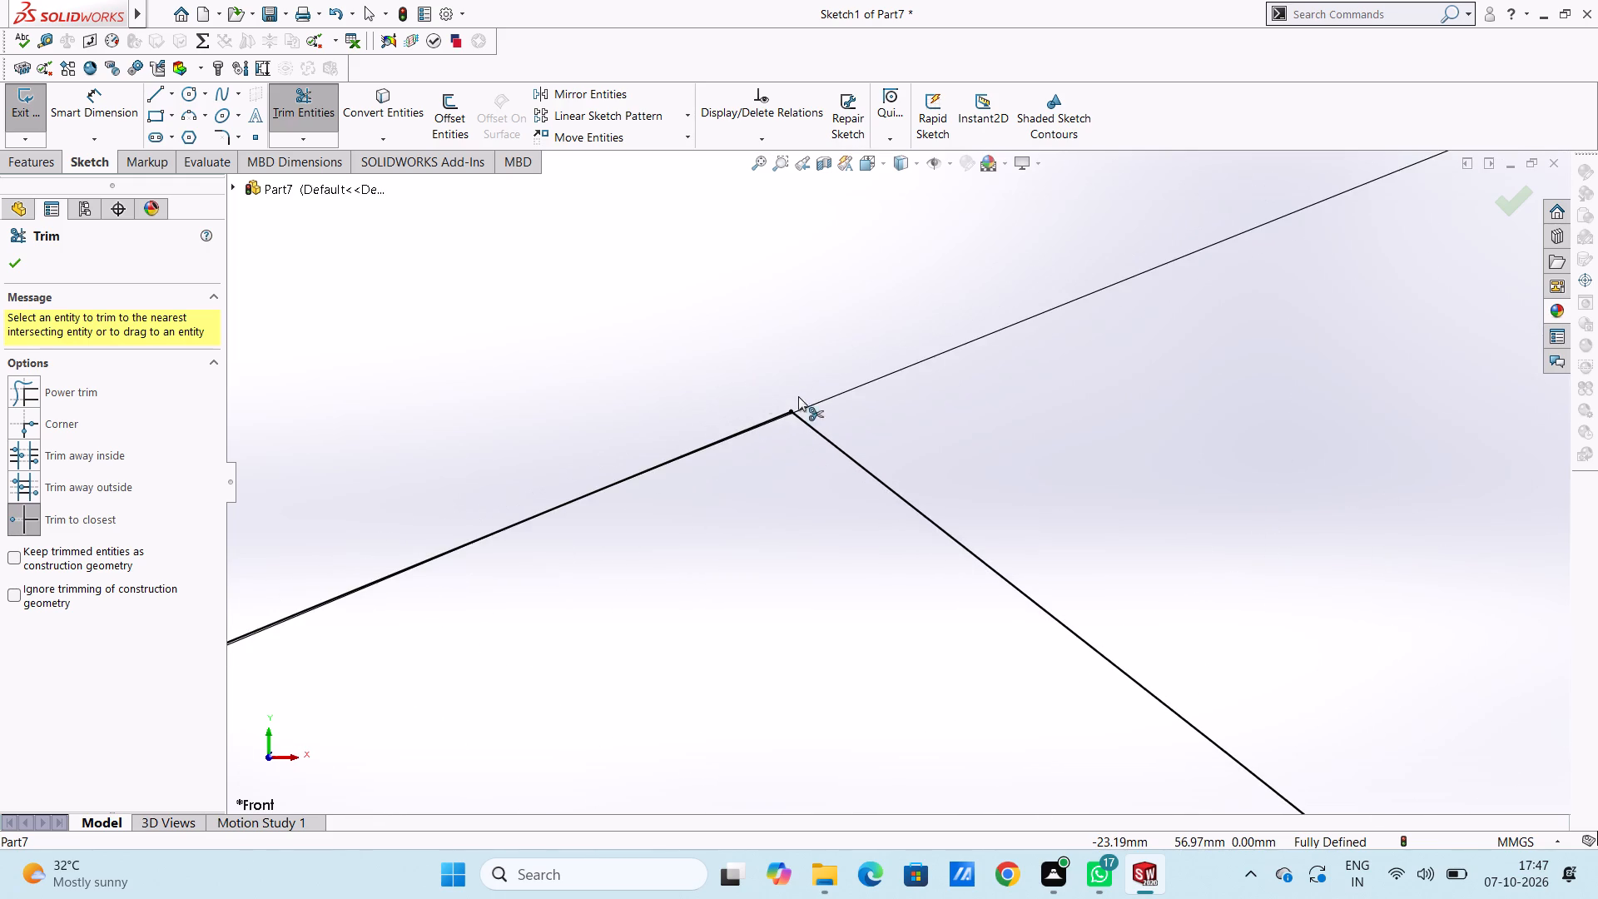
scroll(816, 407, "down", 12)
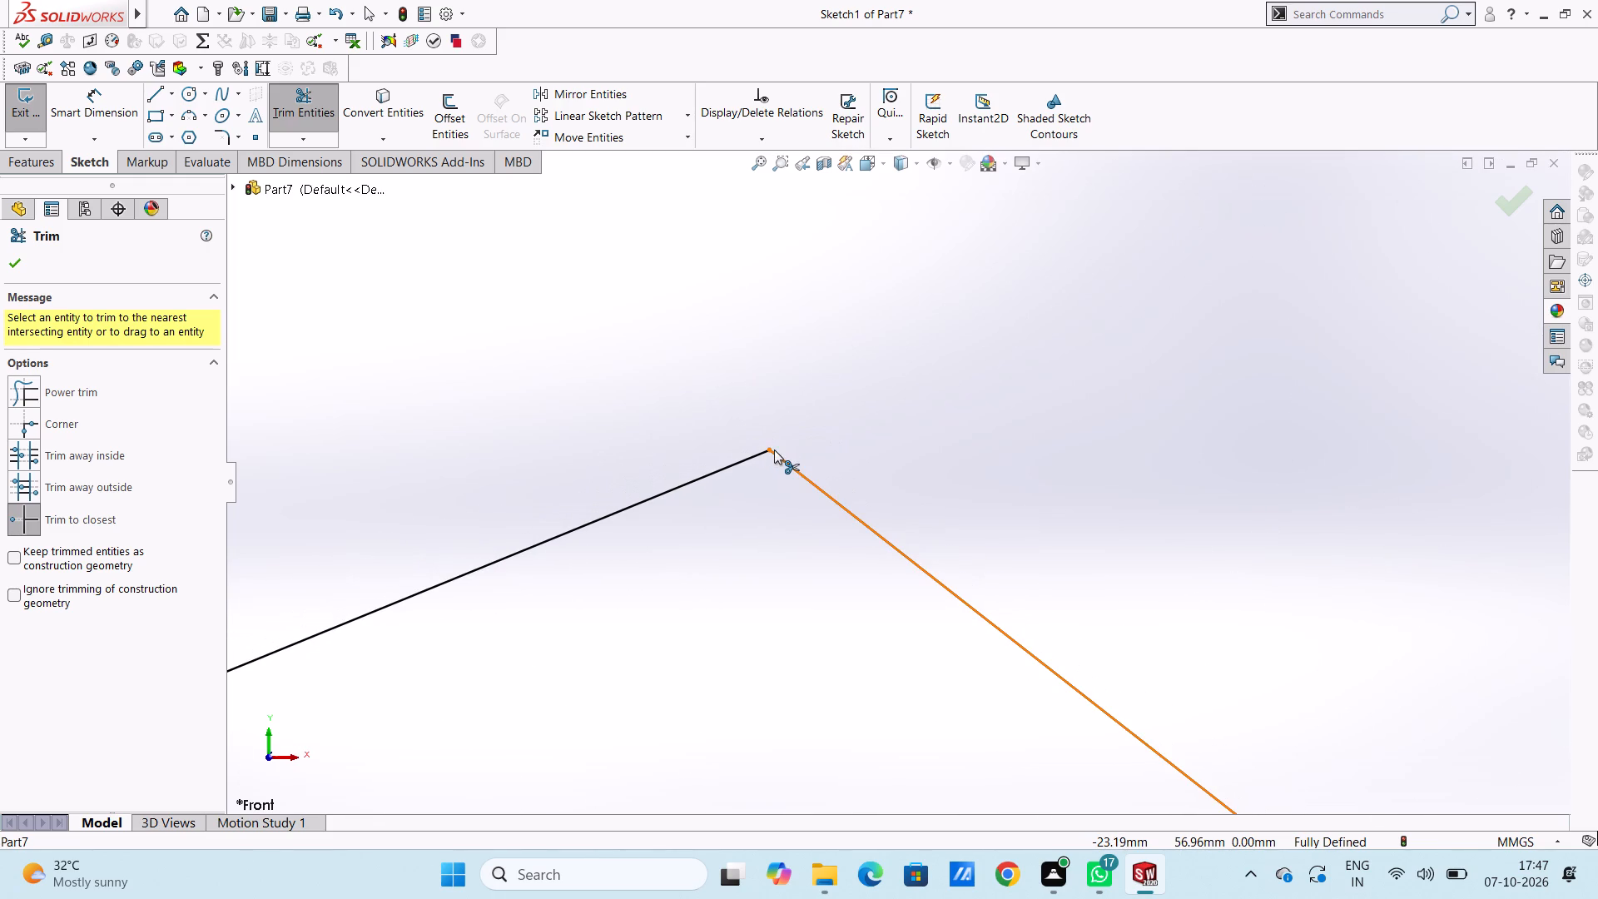
scroll(769, 473, "up", 3)
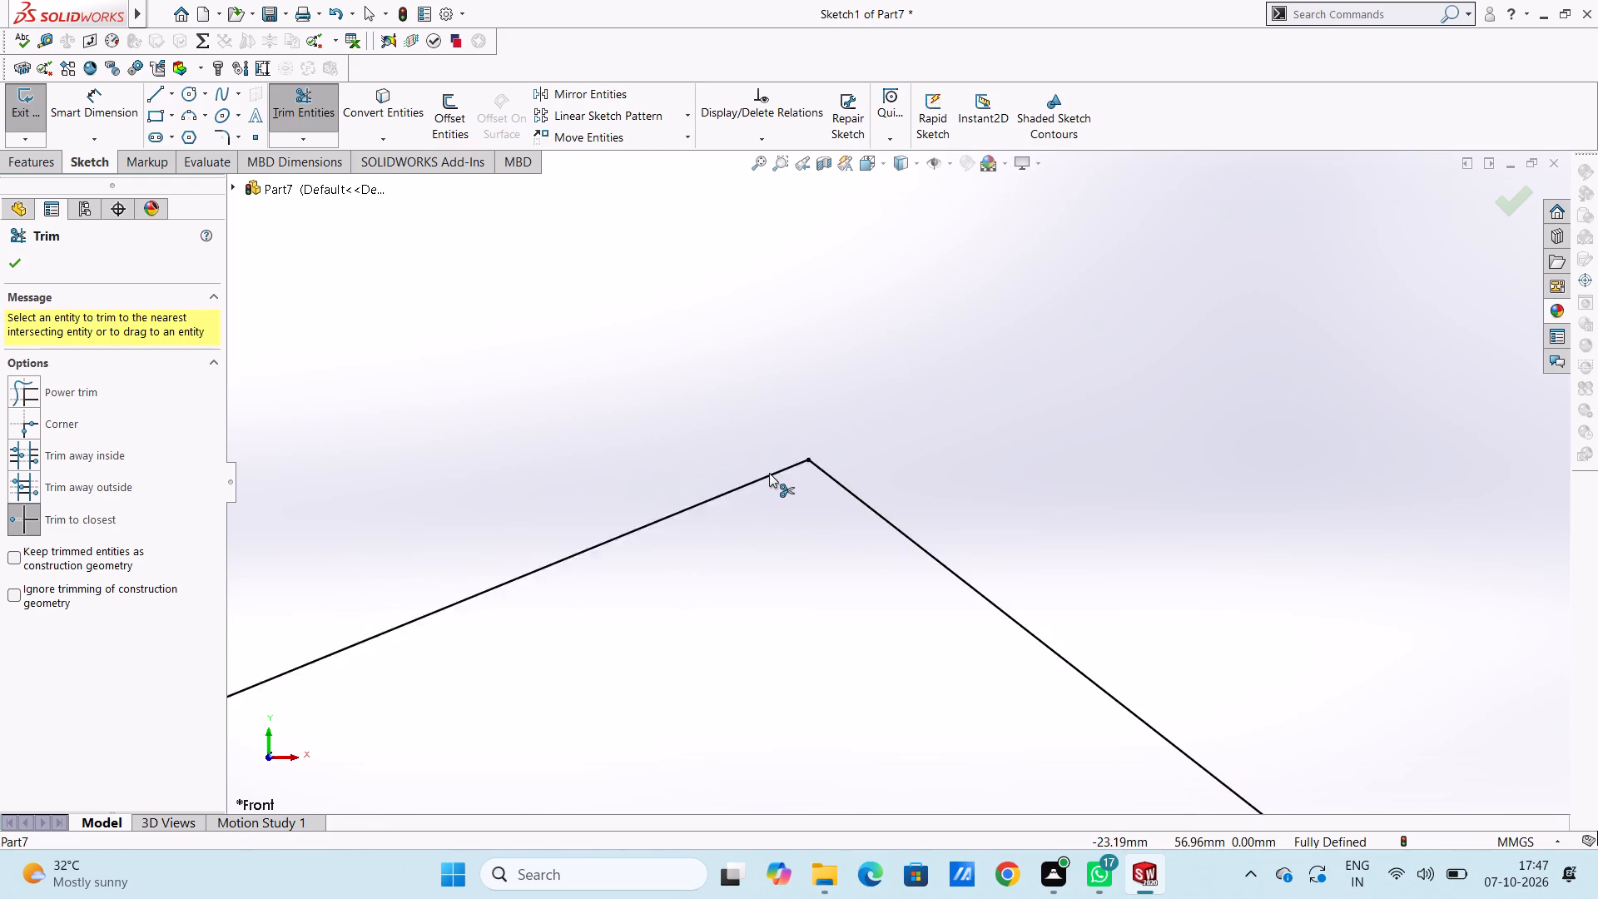
Trim the two short vertical lines standing in the tooth gap at the gear's top centre.
scroll(769, 473, "up", 20)
scroll(769, 473, "up", 20)
scroll(769, 473, "up", 1)
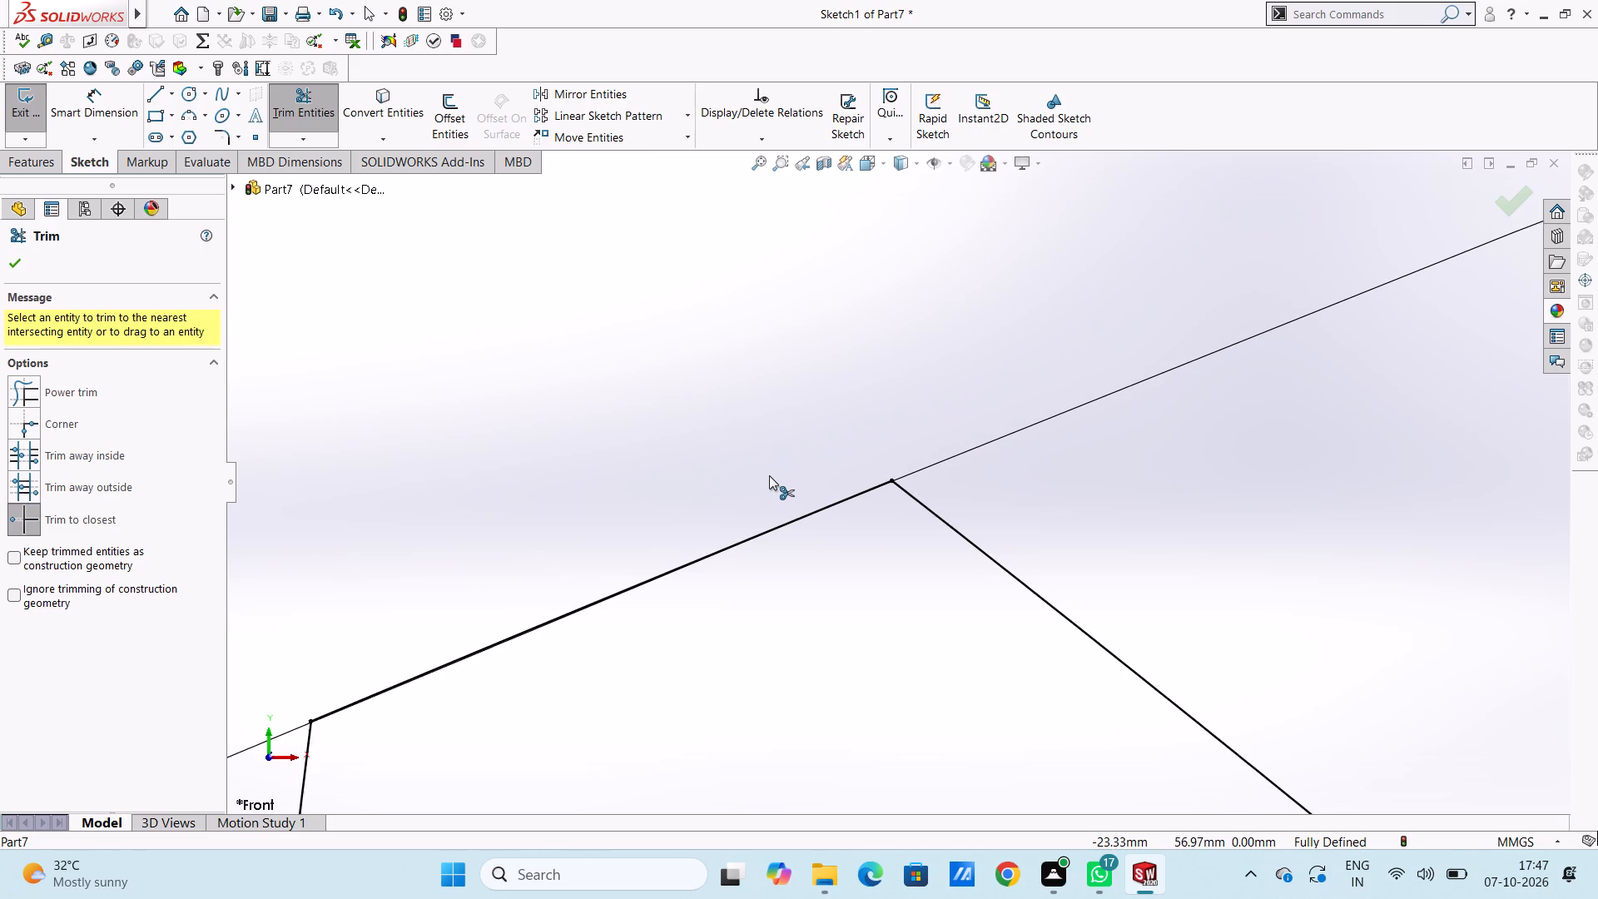
scroll(769, 475, "up", 20)
scroll(769, 475, "up", 16)
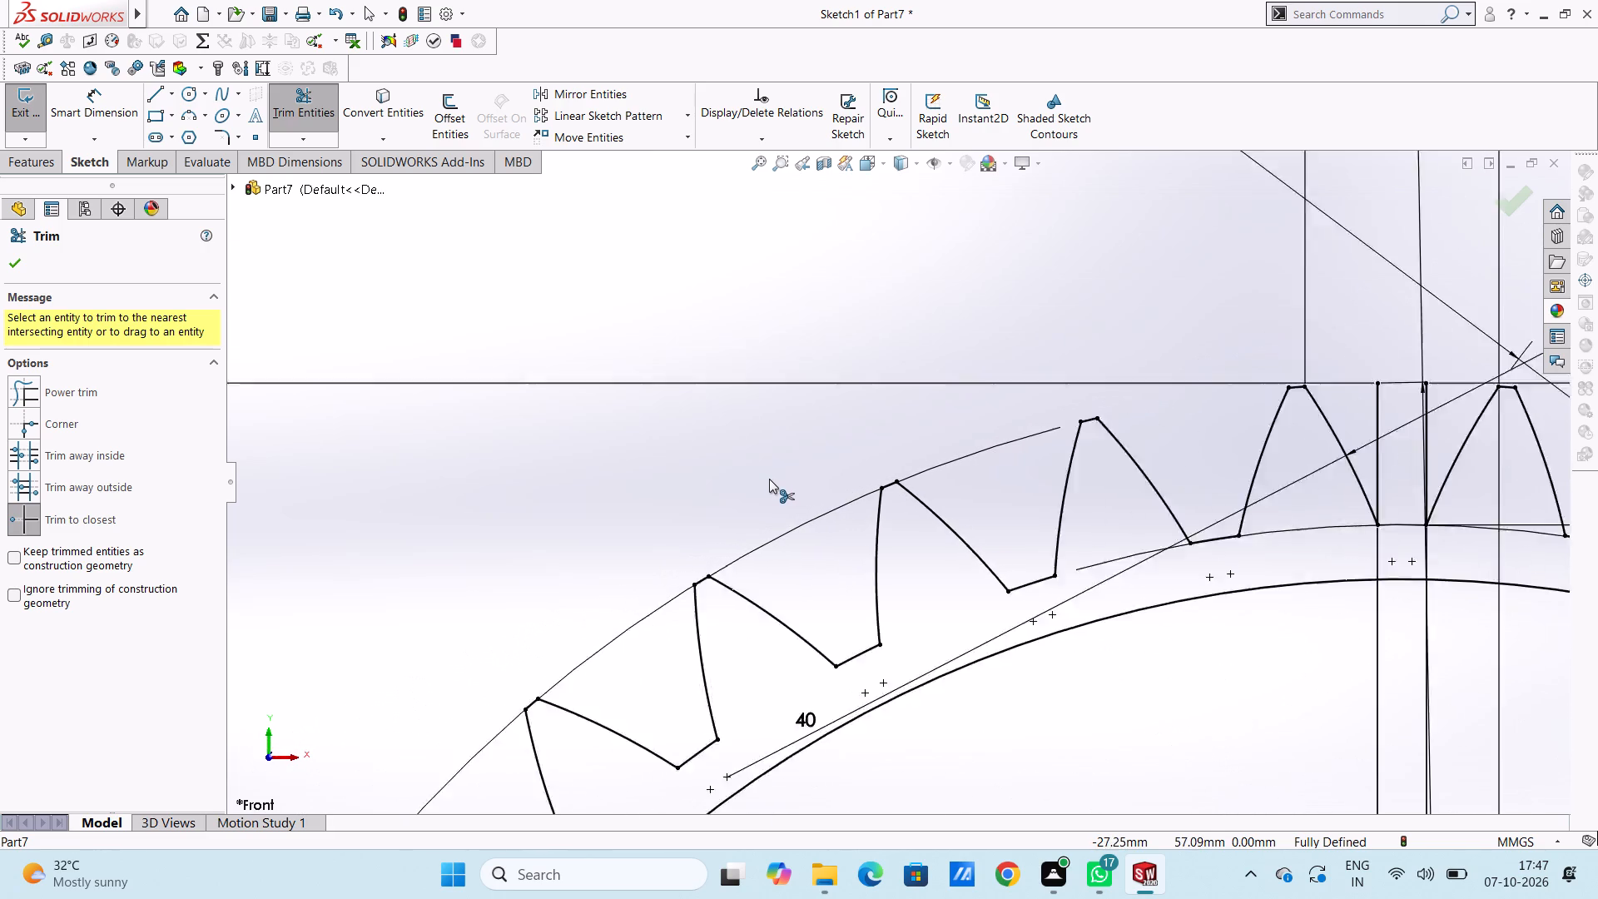
scroll(769, 479, "up", 13)
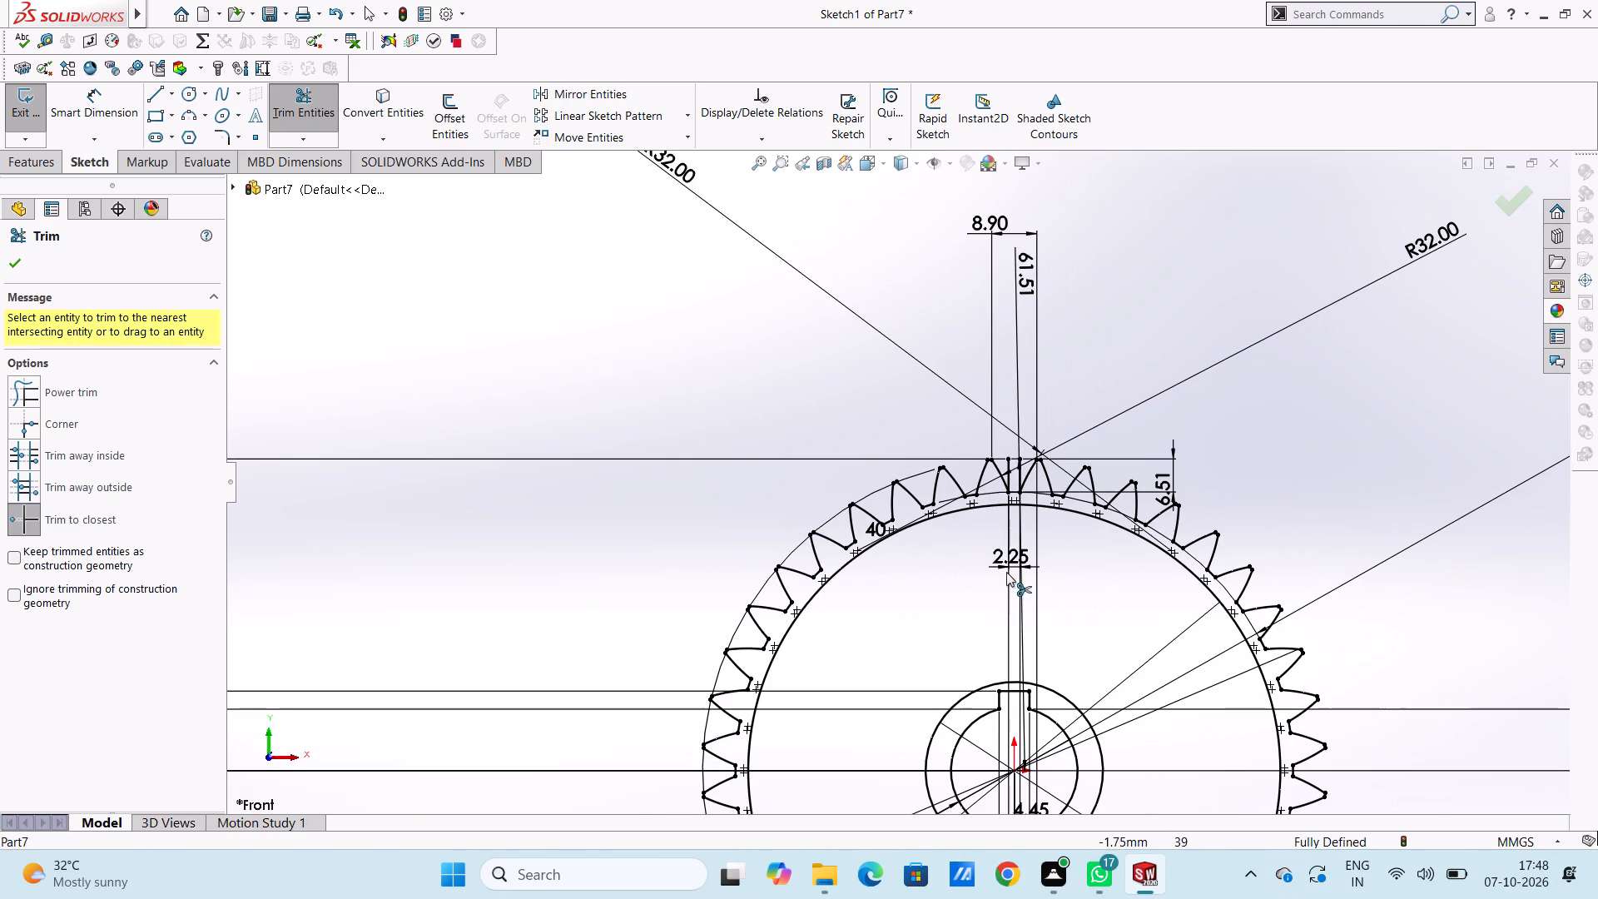
scroll(1007, 572, "up", 3)
scroll(991, 648, "down", 4)
scroll(901, 322, "down", 1)
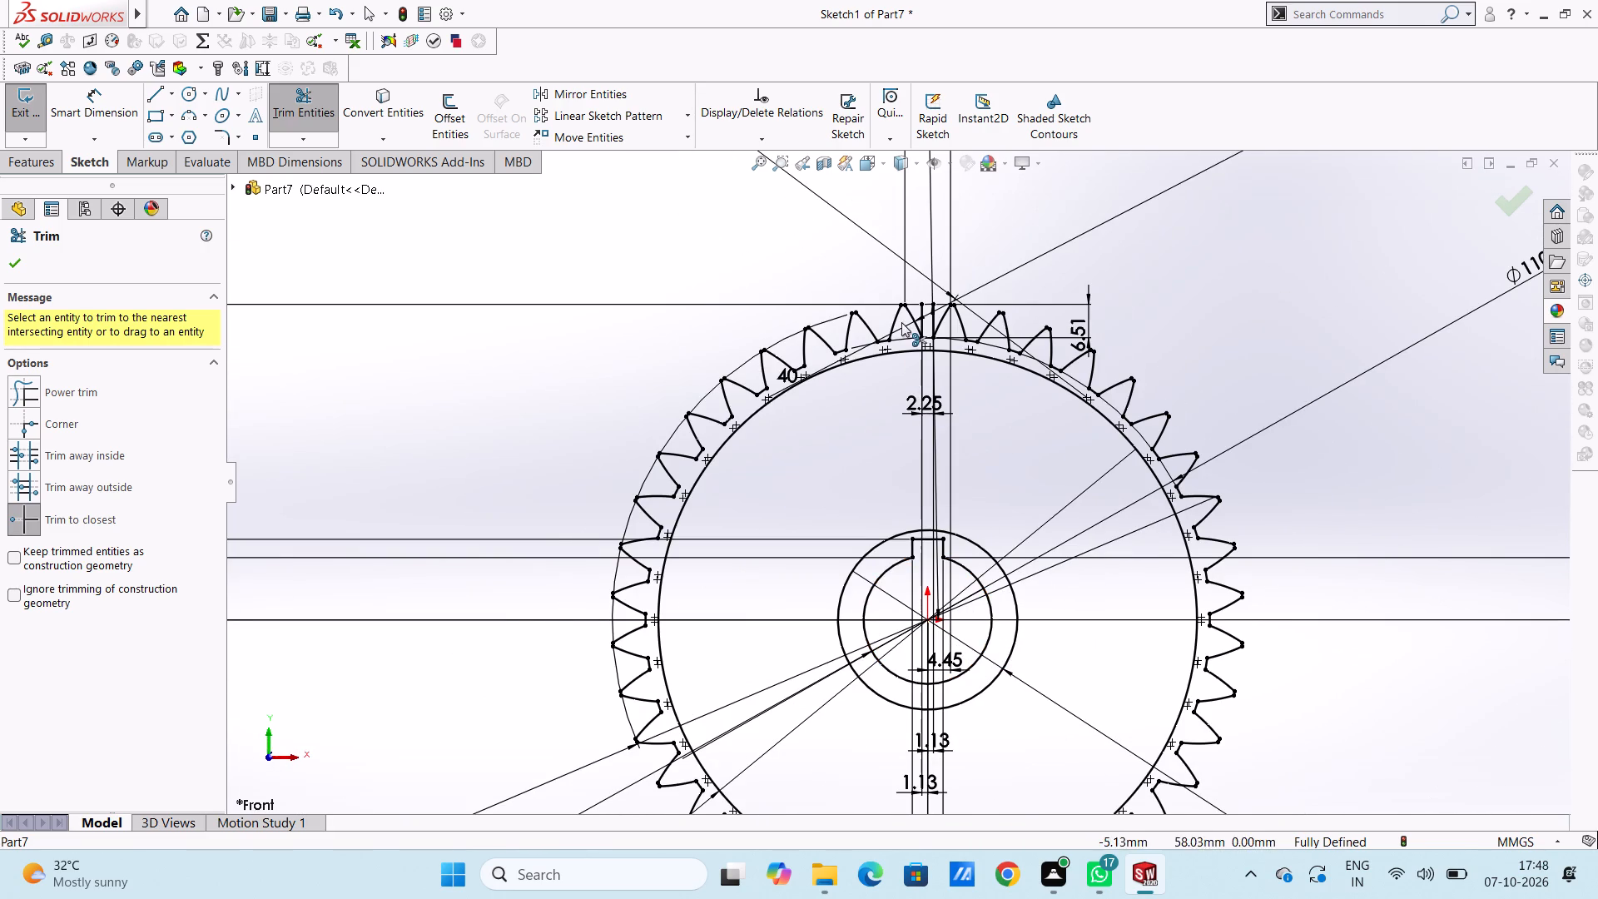
scroll(901, 322, "down", 7)
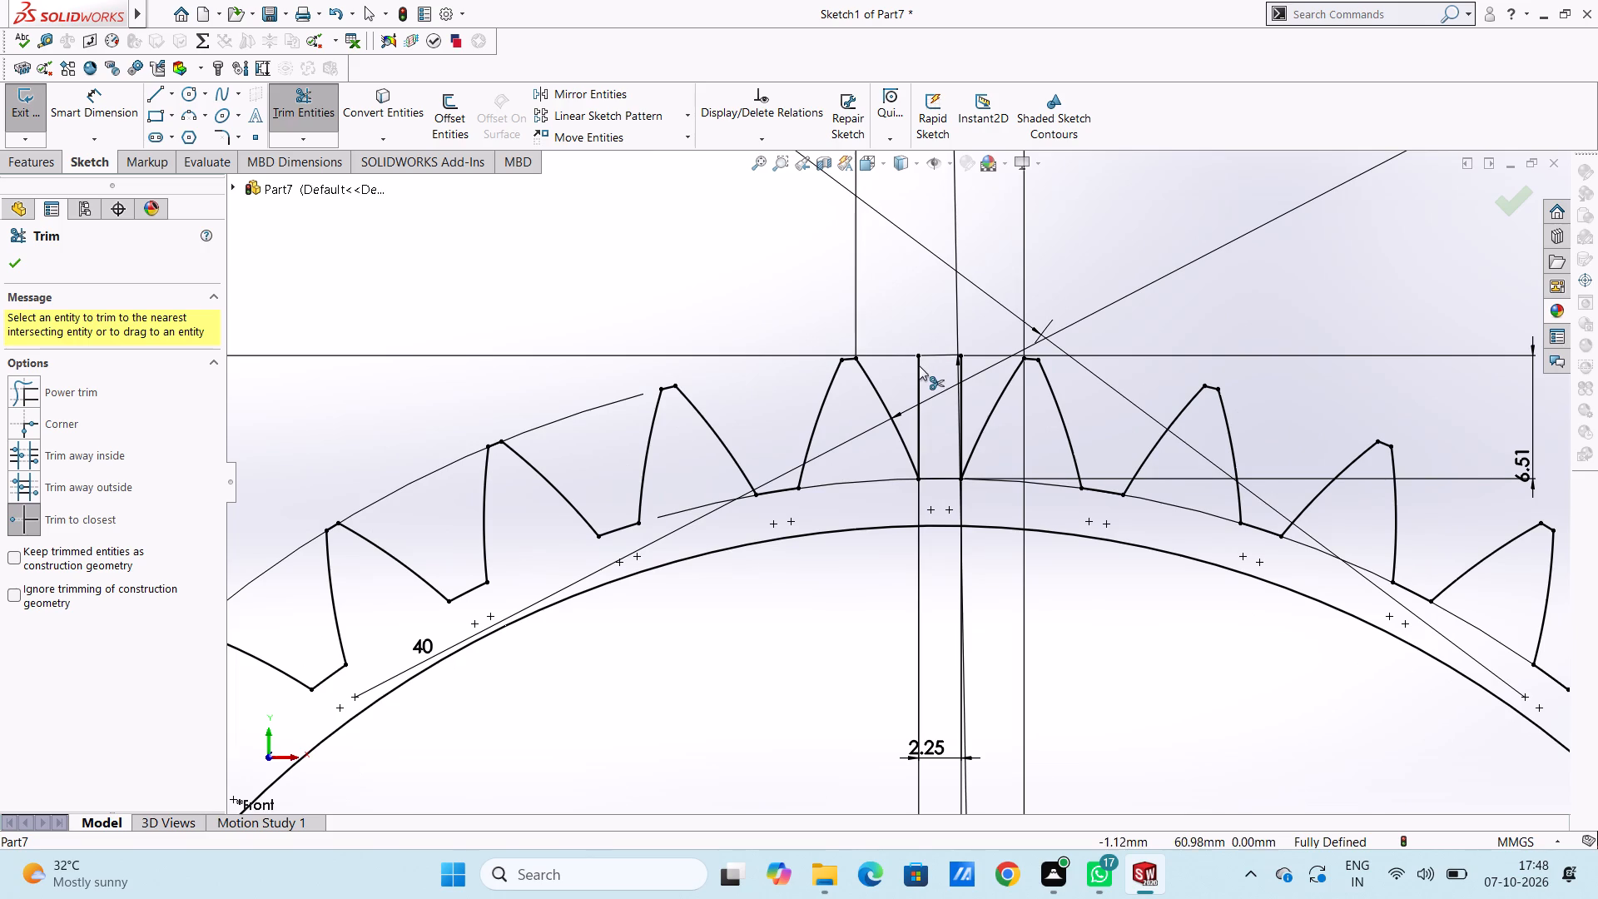
left_click(918, 370)
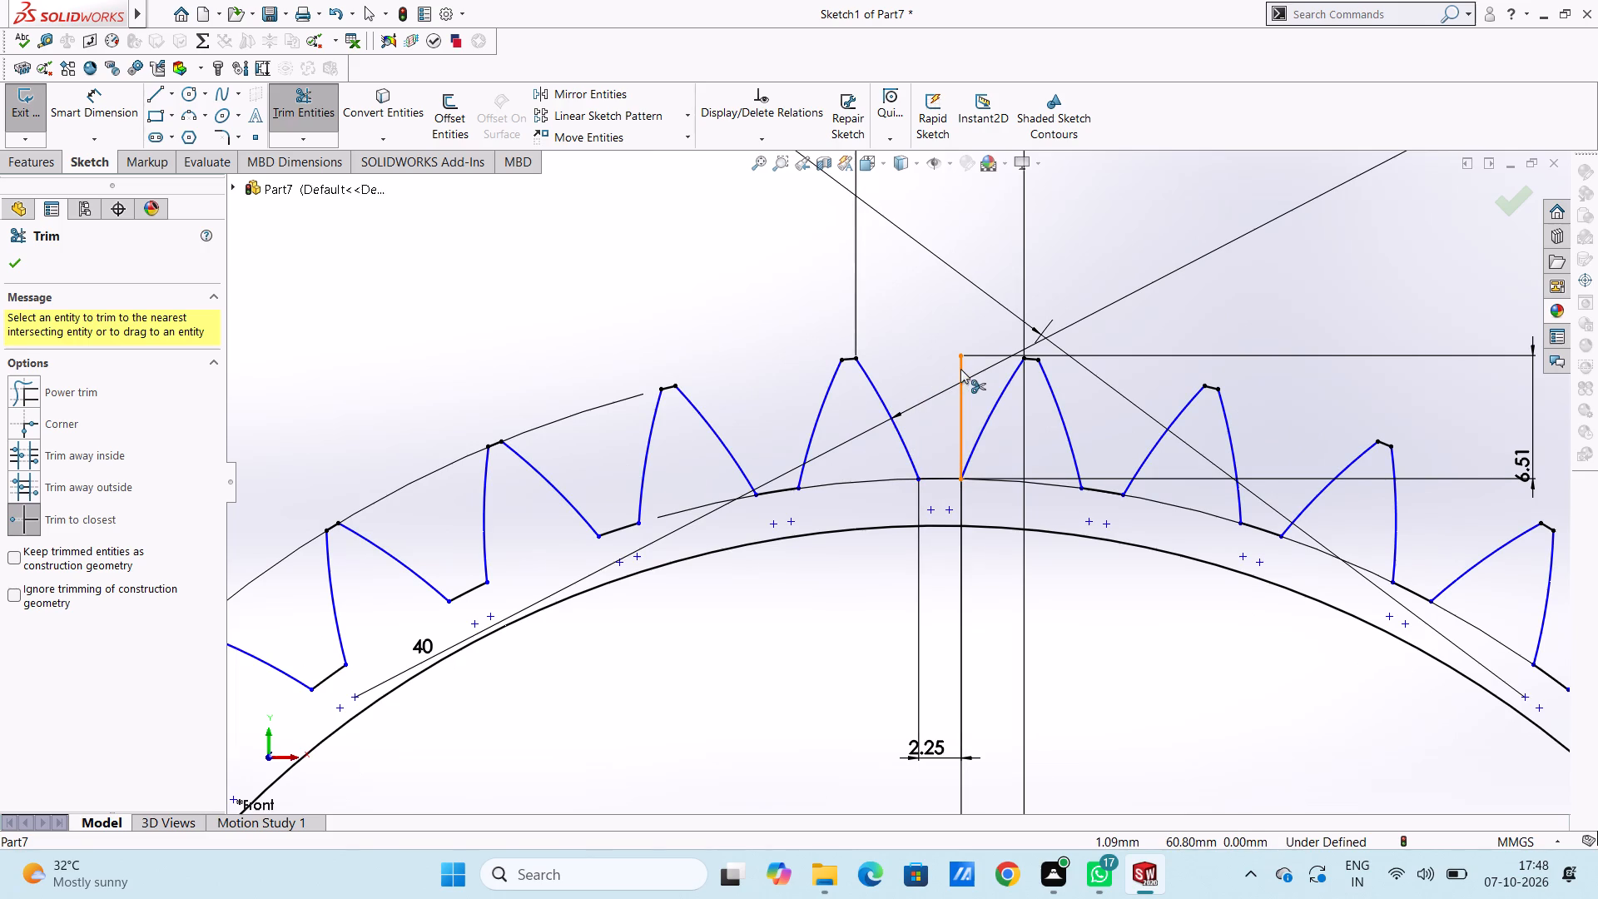
left_click(960, 367)
left_click(856, 454)
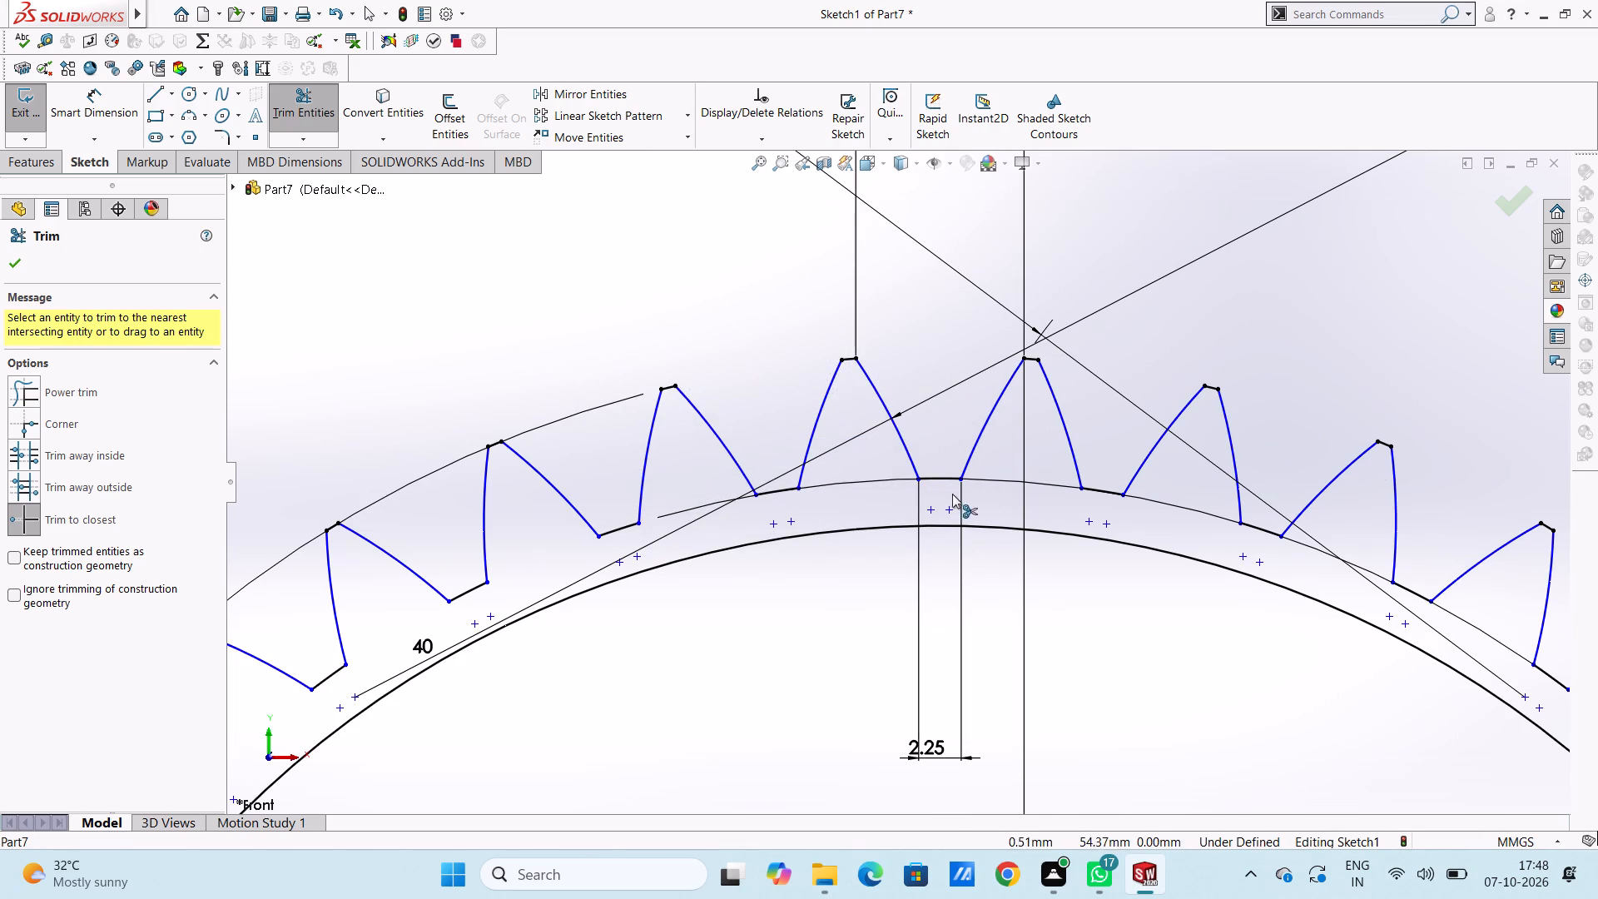
scroll(949, 551, "up", 14)
scroll(945, 662, "down", 3)
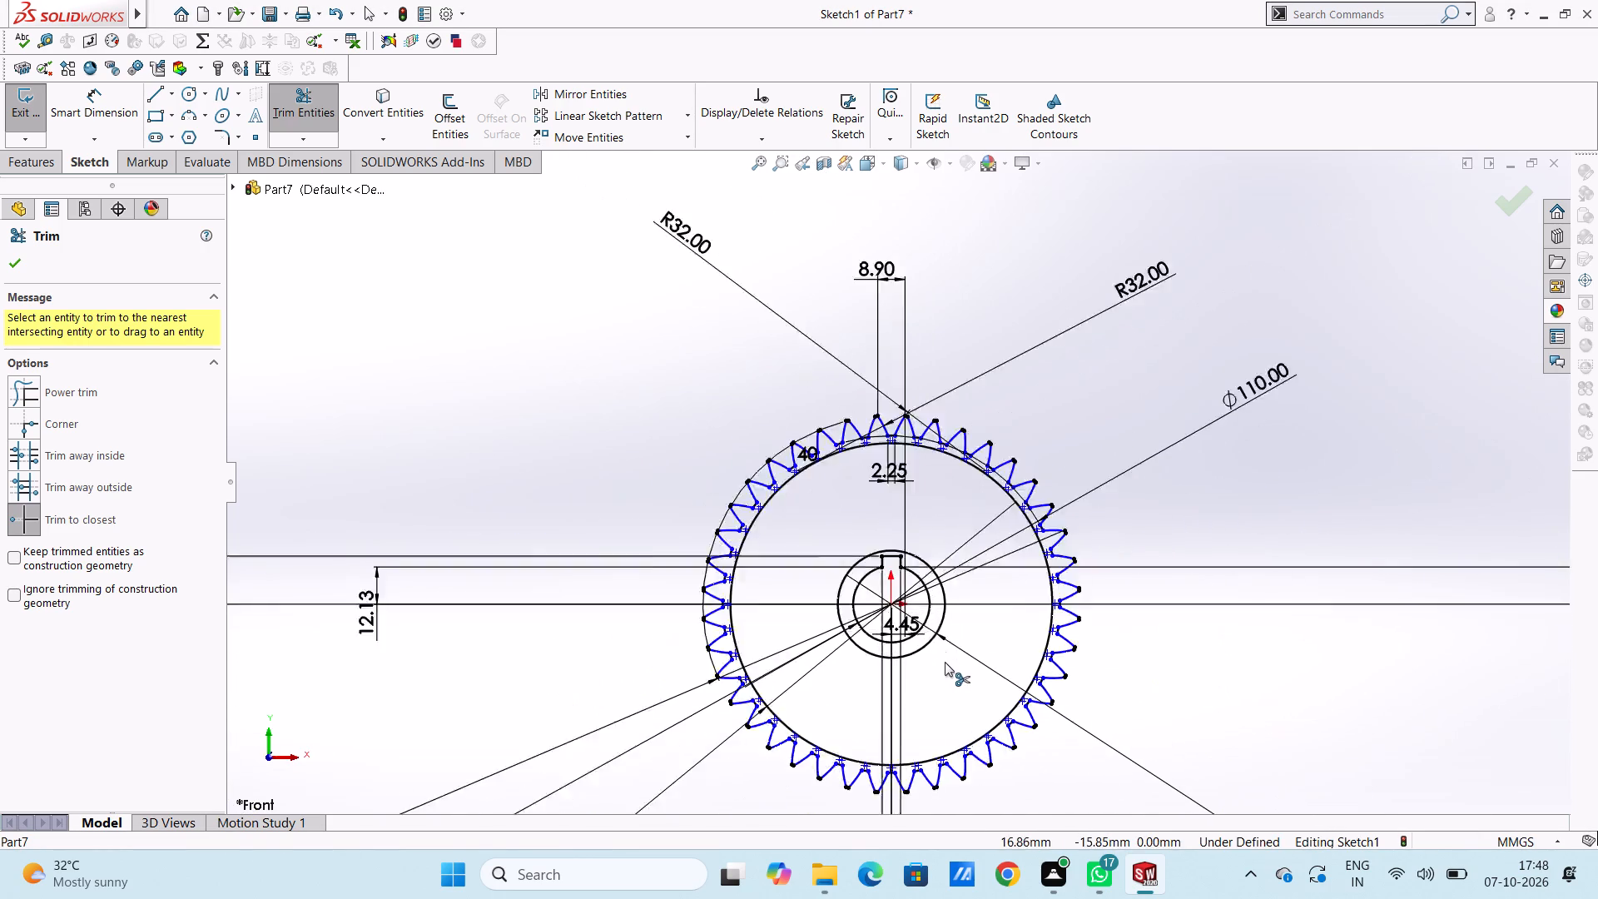
scroll(945, 662, "down", 2)
scroll(836, 486, "up", 1)
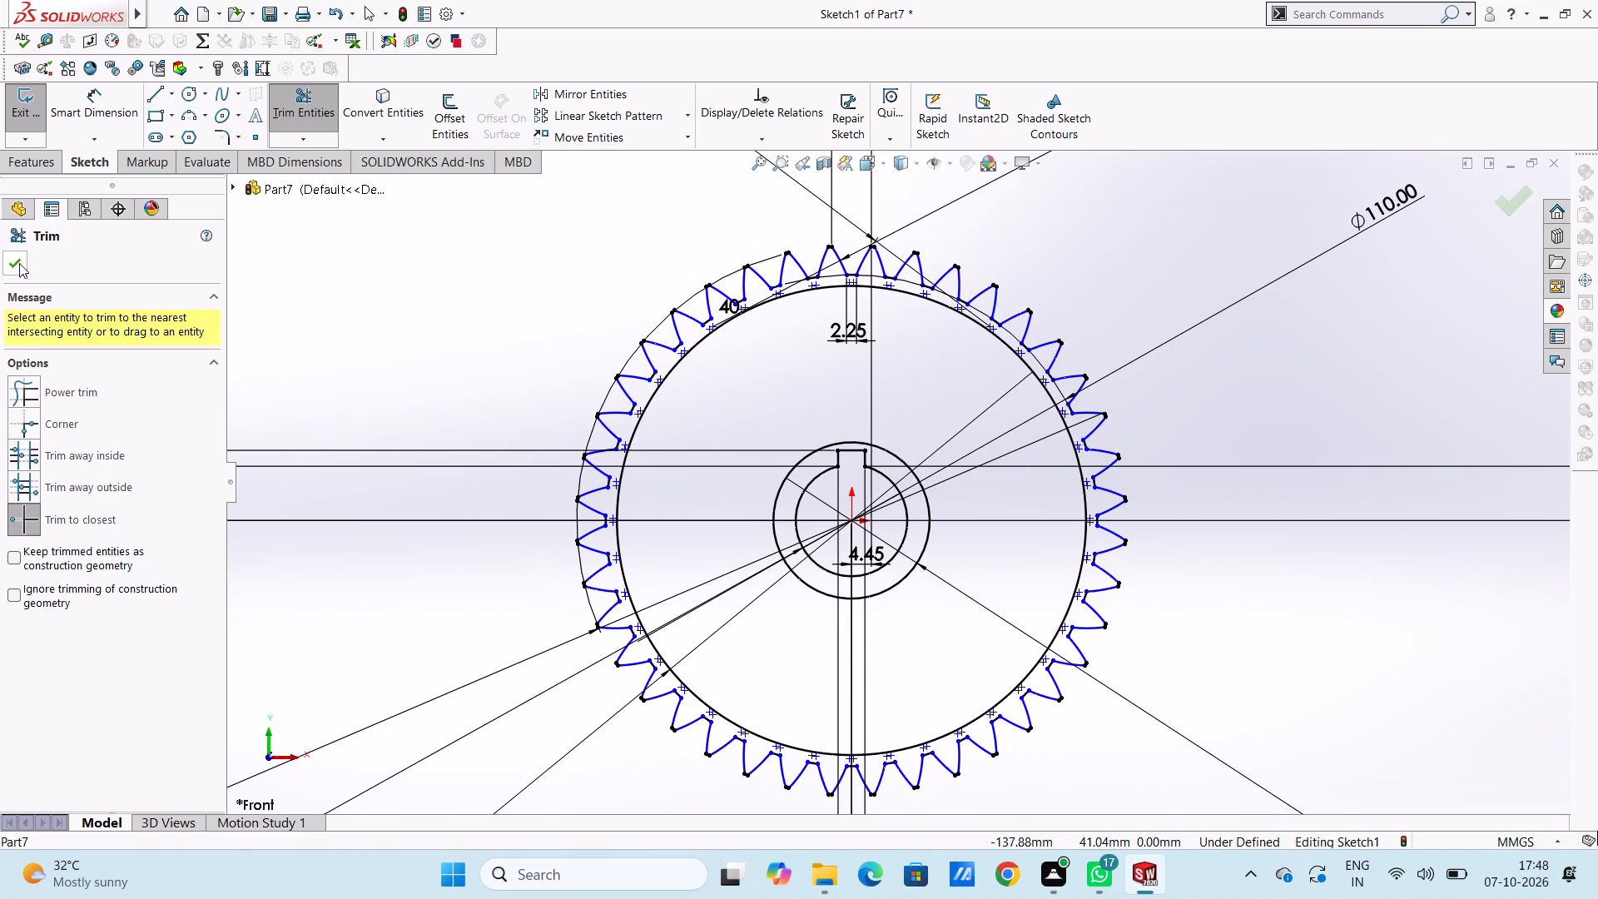
left_click(19, 263)
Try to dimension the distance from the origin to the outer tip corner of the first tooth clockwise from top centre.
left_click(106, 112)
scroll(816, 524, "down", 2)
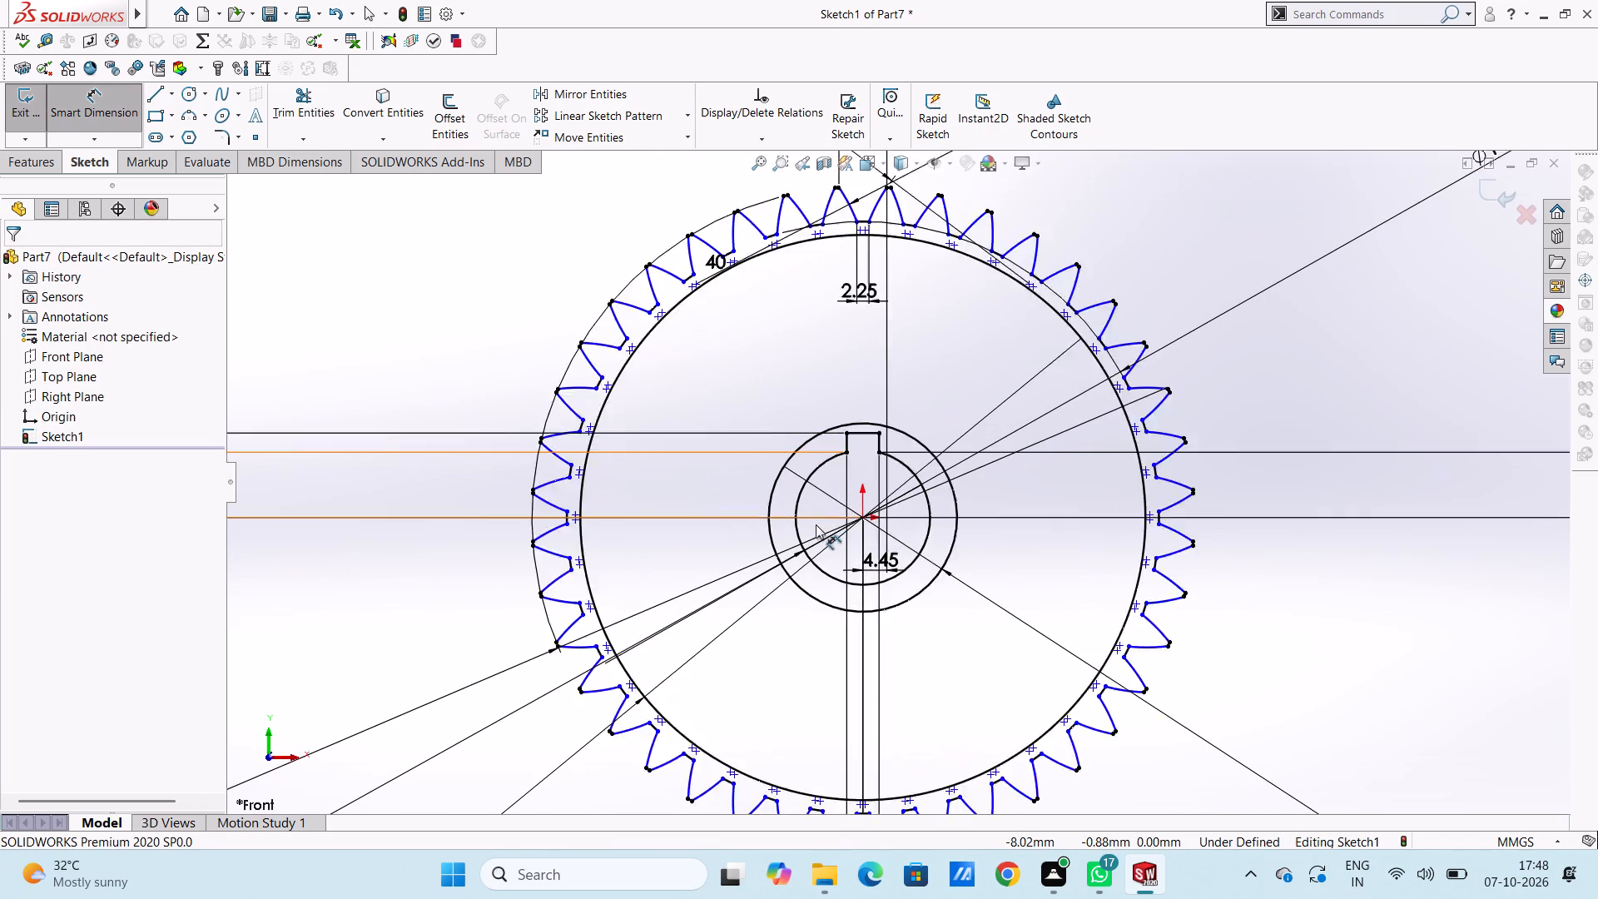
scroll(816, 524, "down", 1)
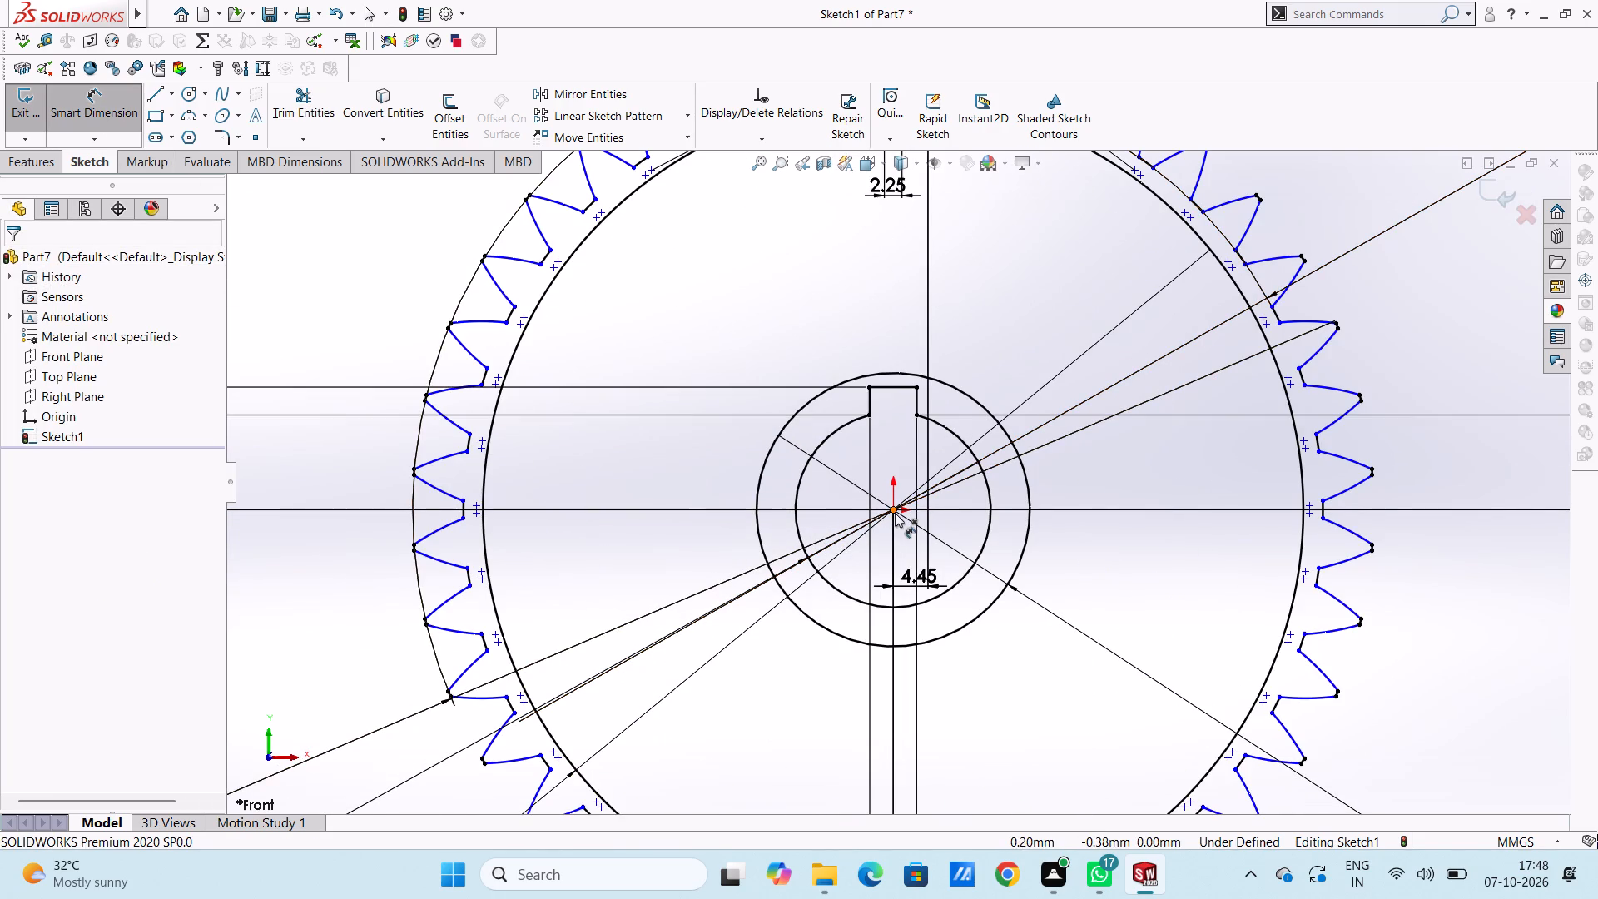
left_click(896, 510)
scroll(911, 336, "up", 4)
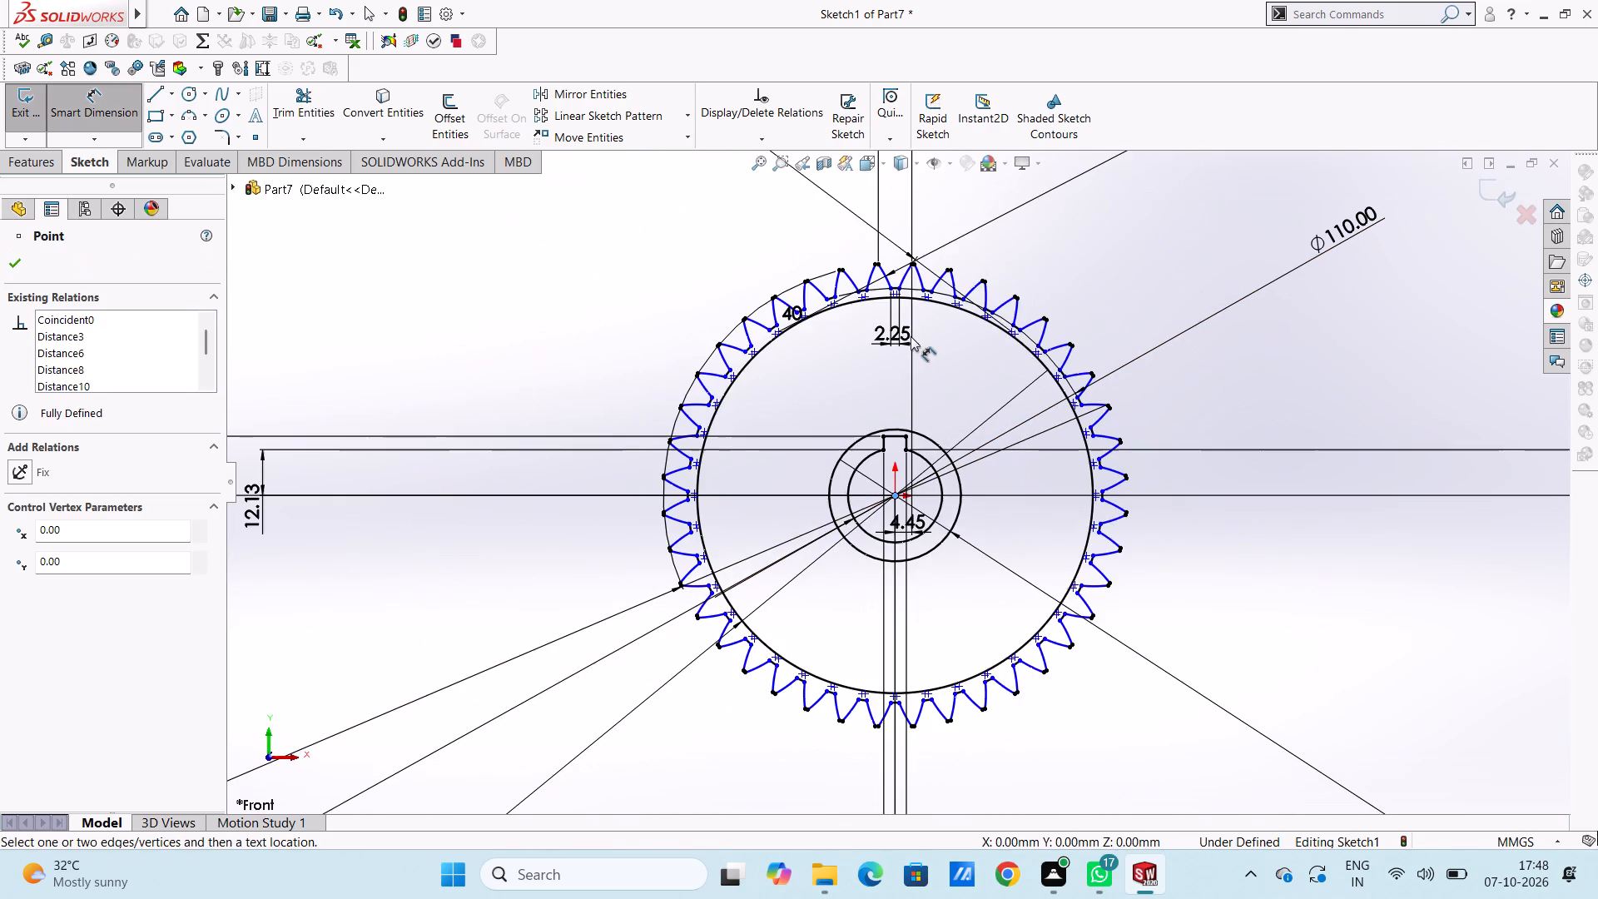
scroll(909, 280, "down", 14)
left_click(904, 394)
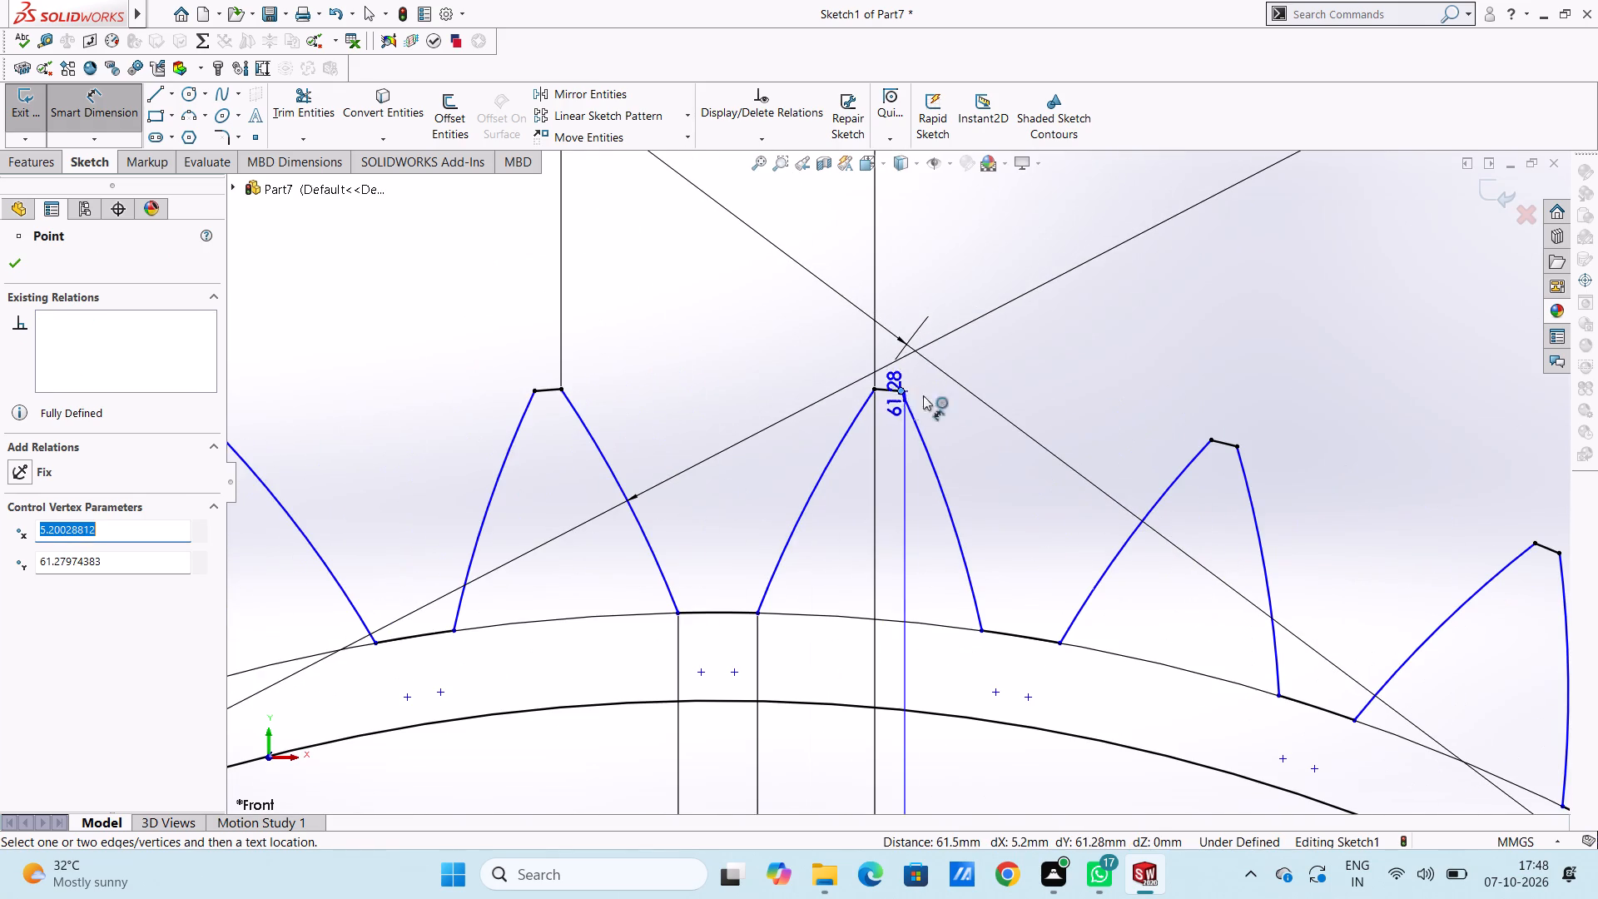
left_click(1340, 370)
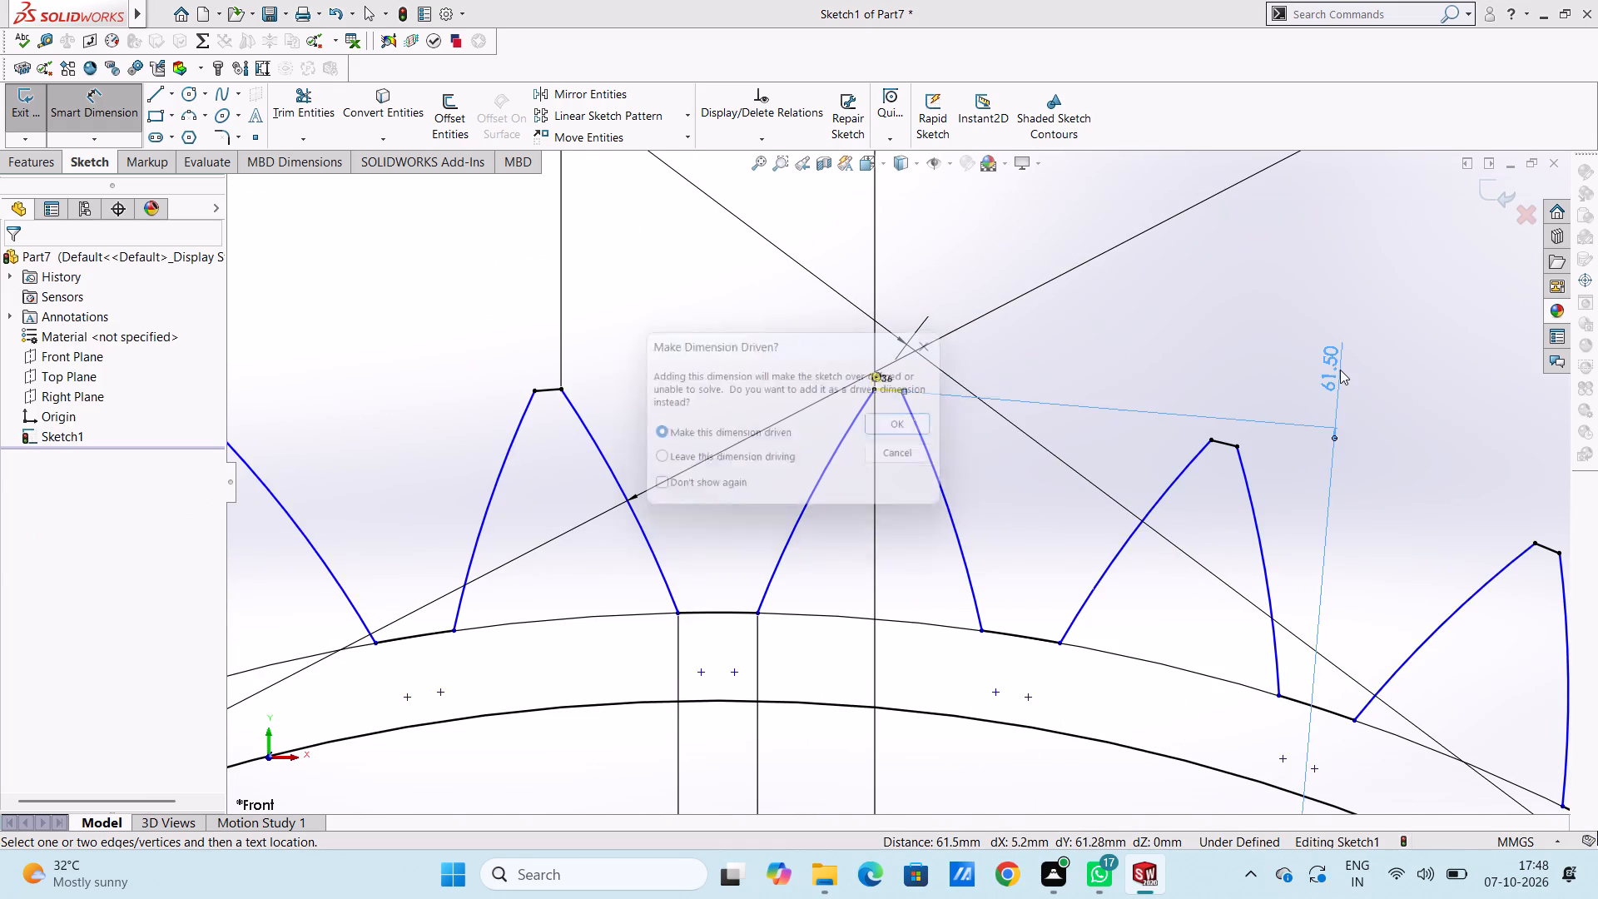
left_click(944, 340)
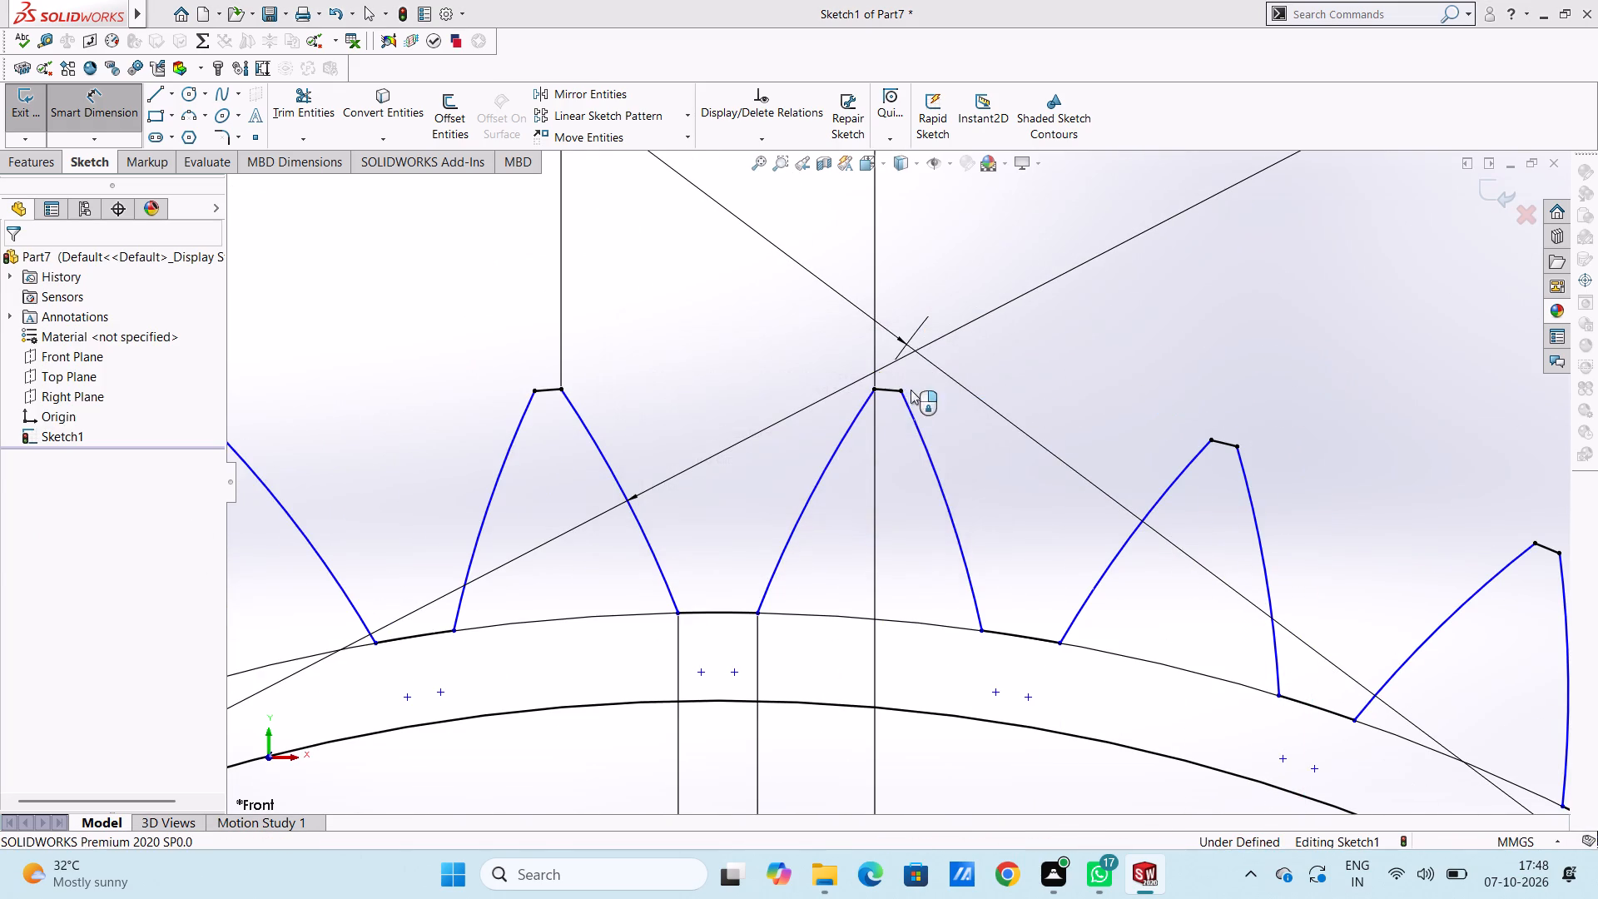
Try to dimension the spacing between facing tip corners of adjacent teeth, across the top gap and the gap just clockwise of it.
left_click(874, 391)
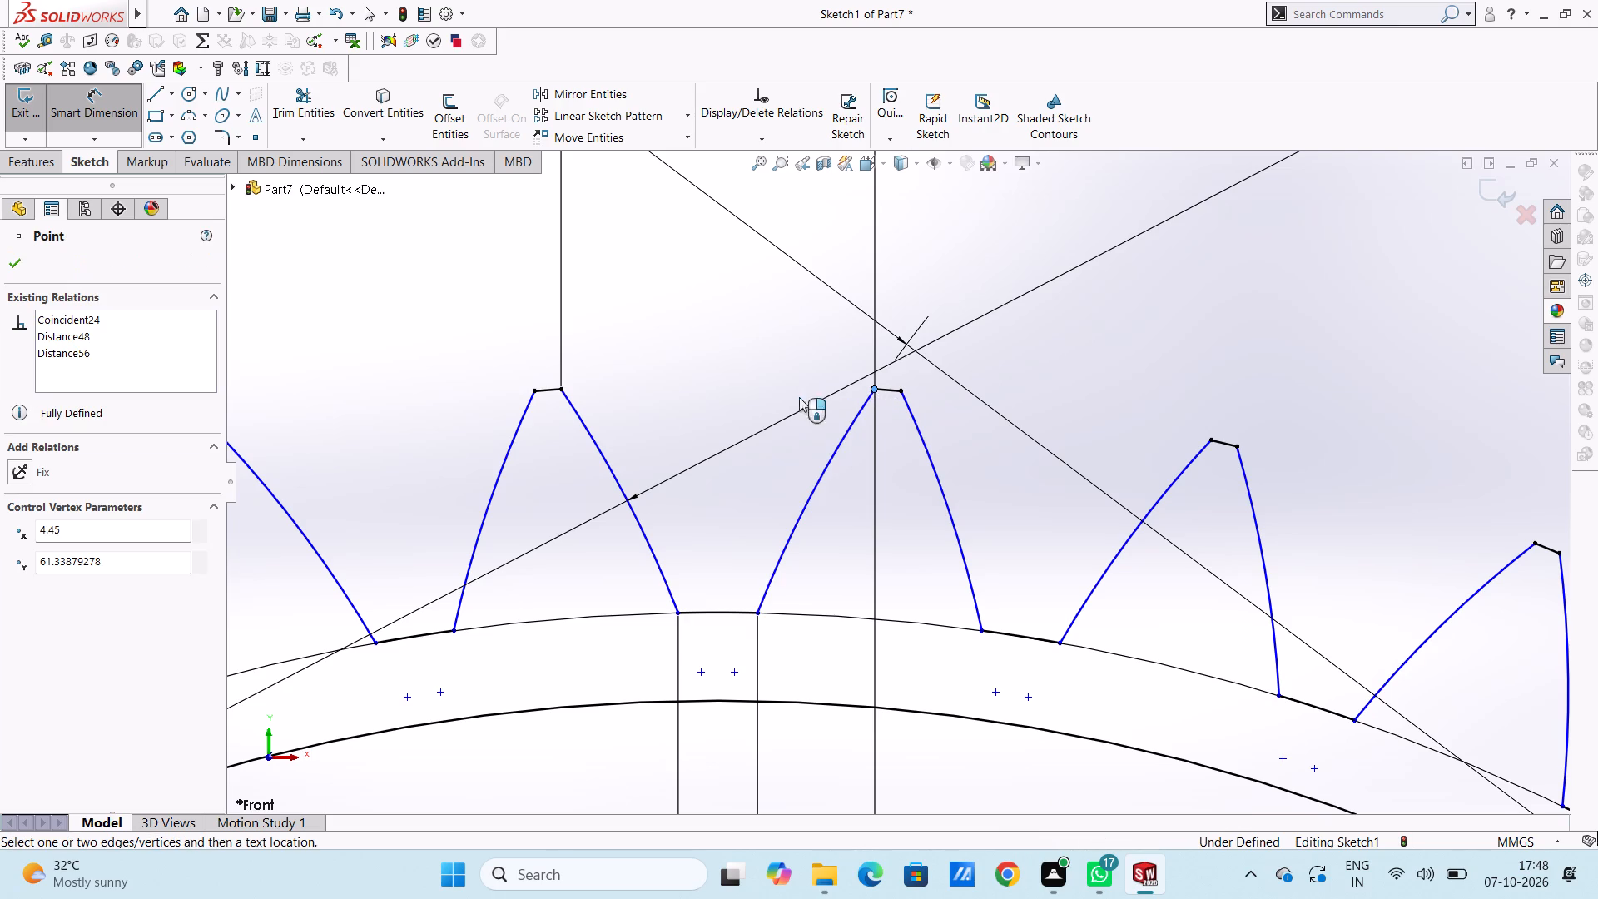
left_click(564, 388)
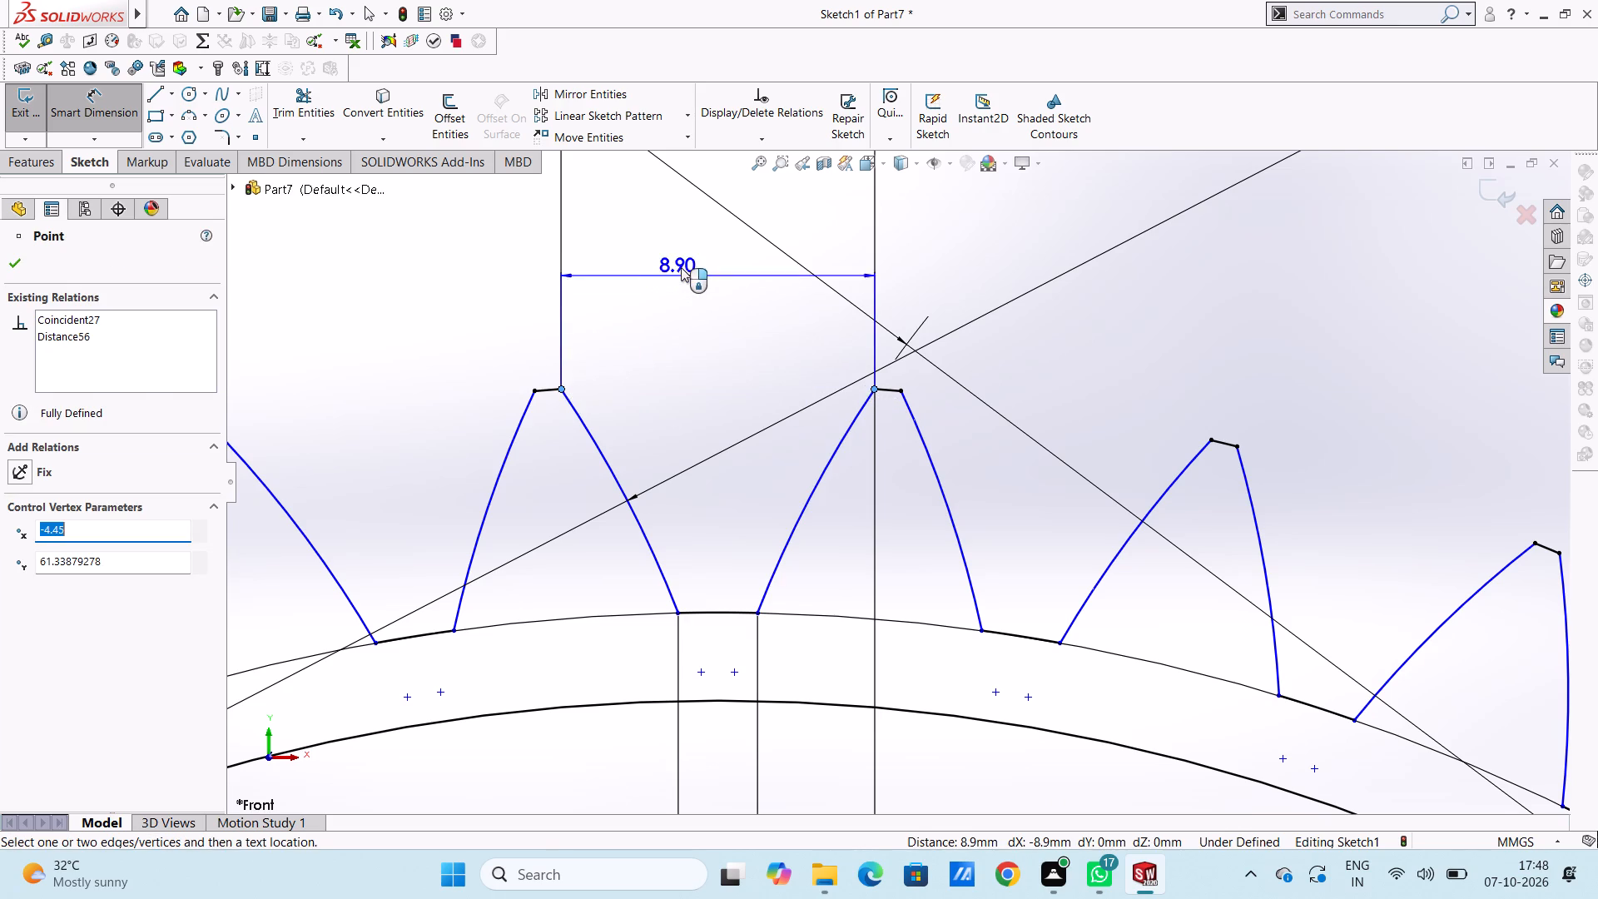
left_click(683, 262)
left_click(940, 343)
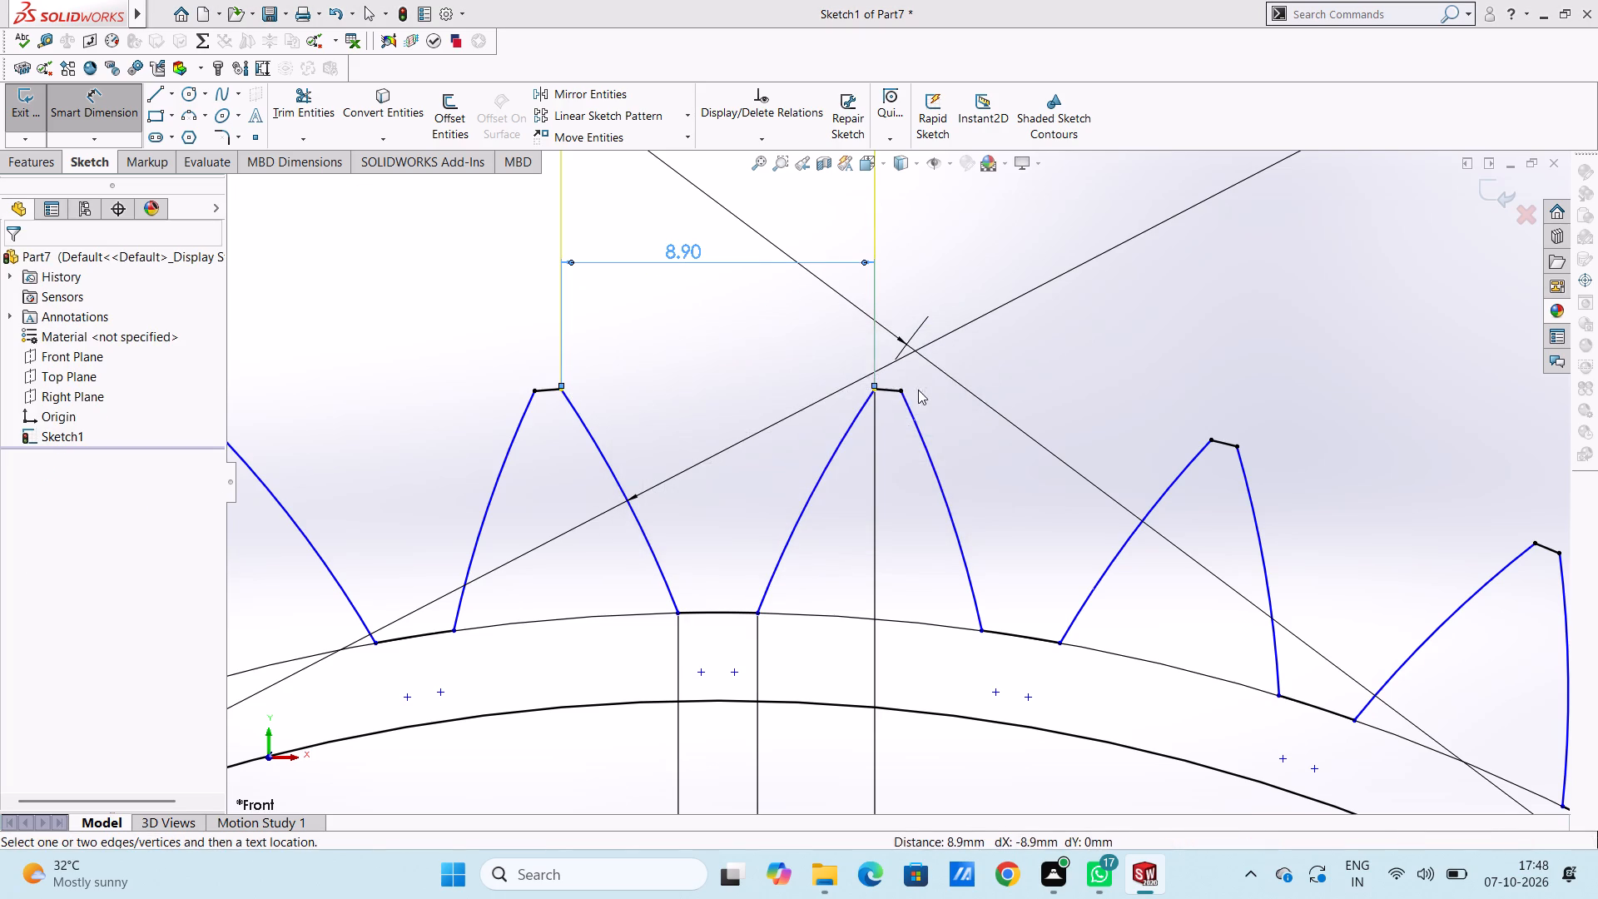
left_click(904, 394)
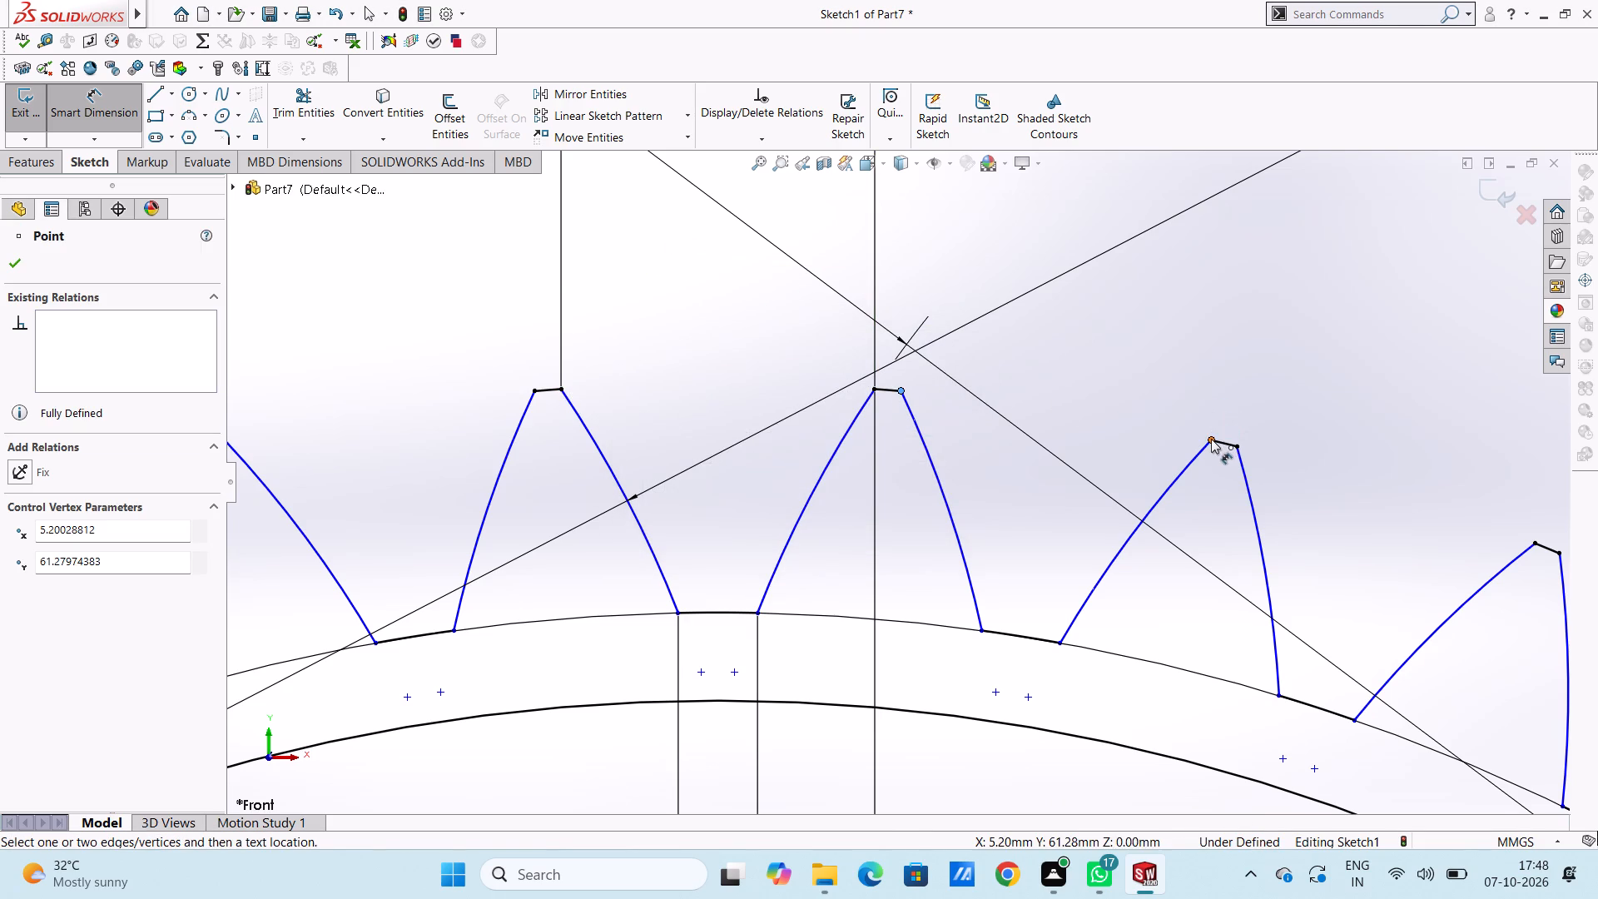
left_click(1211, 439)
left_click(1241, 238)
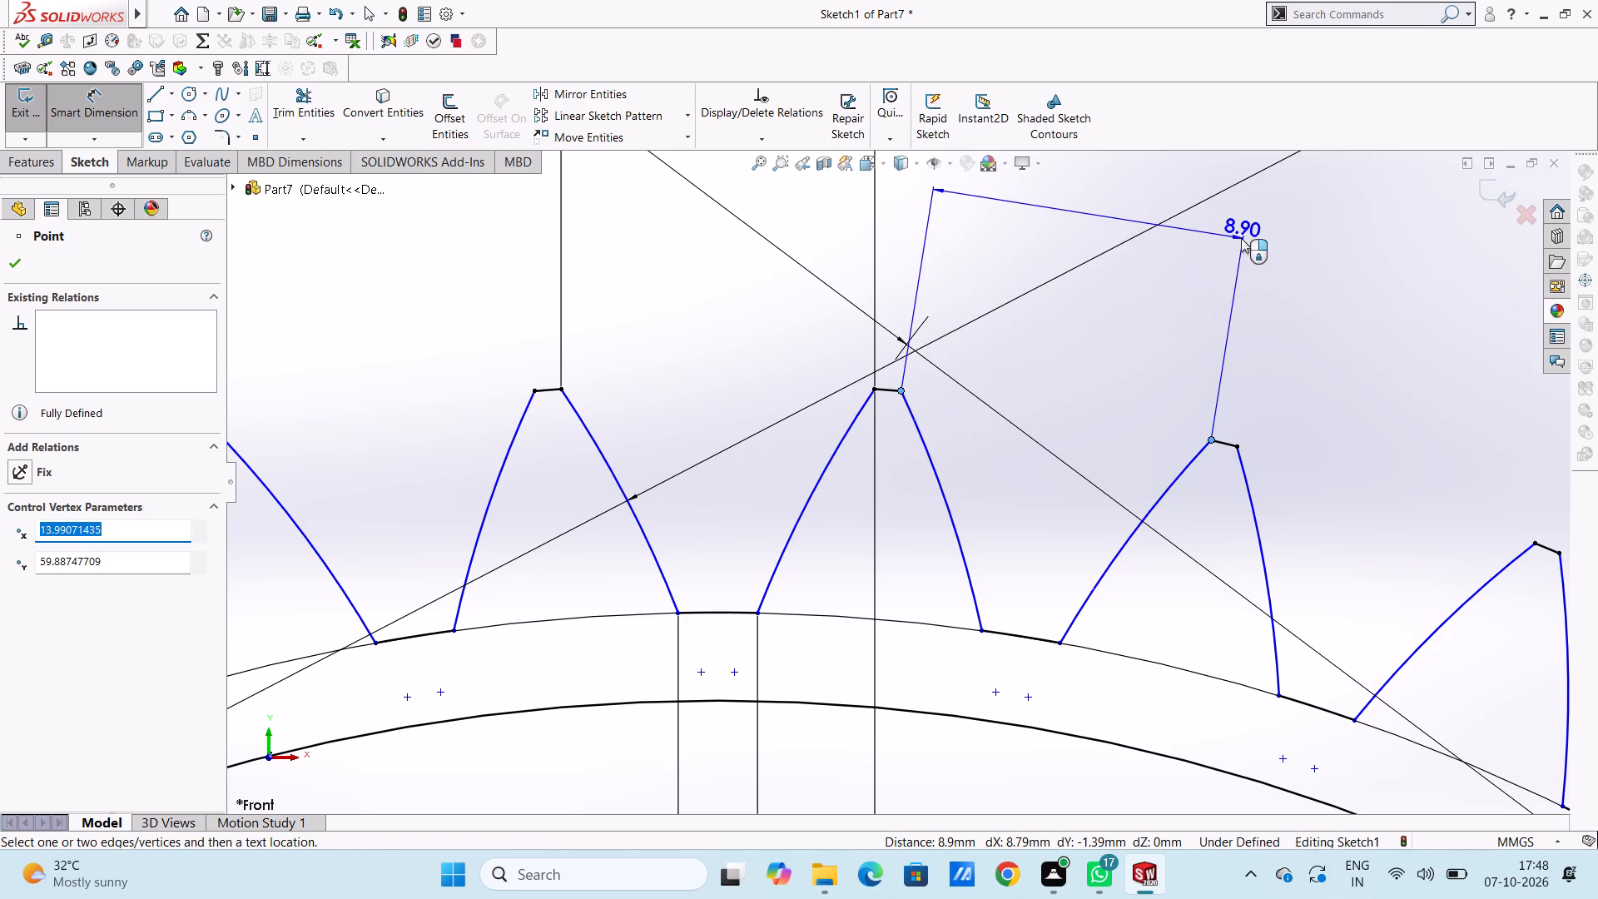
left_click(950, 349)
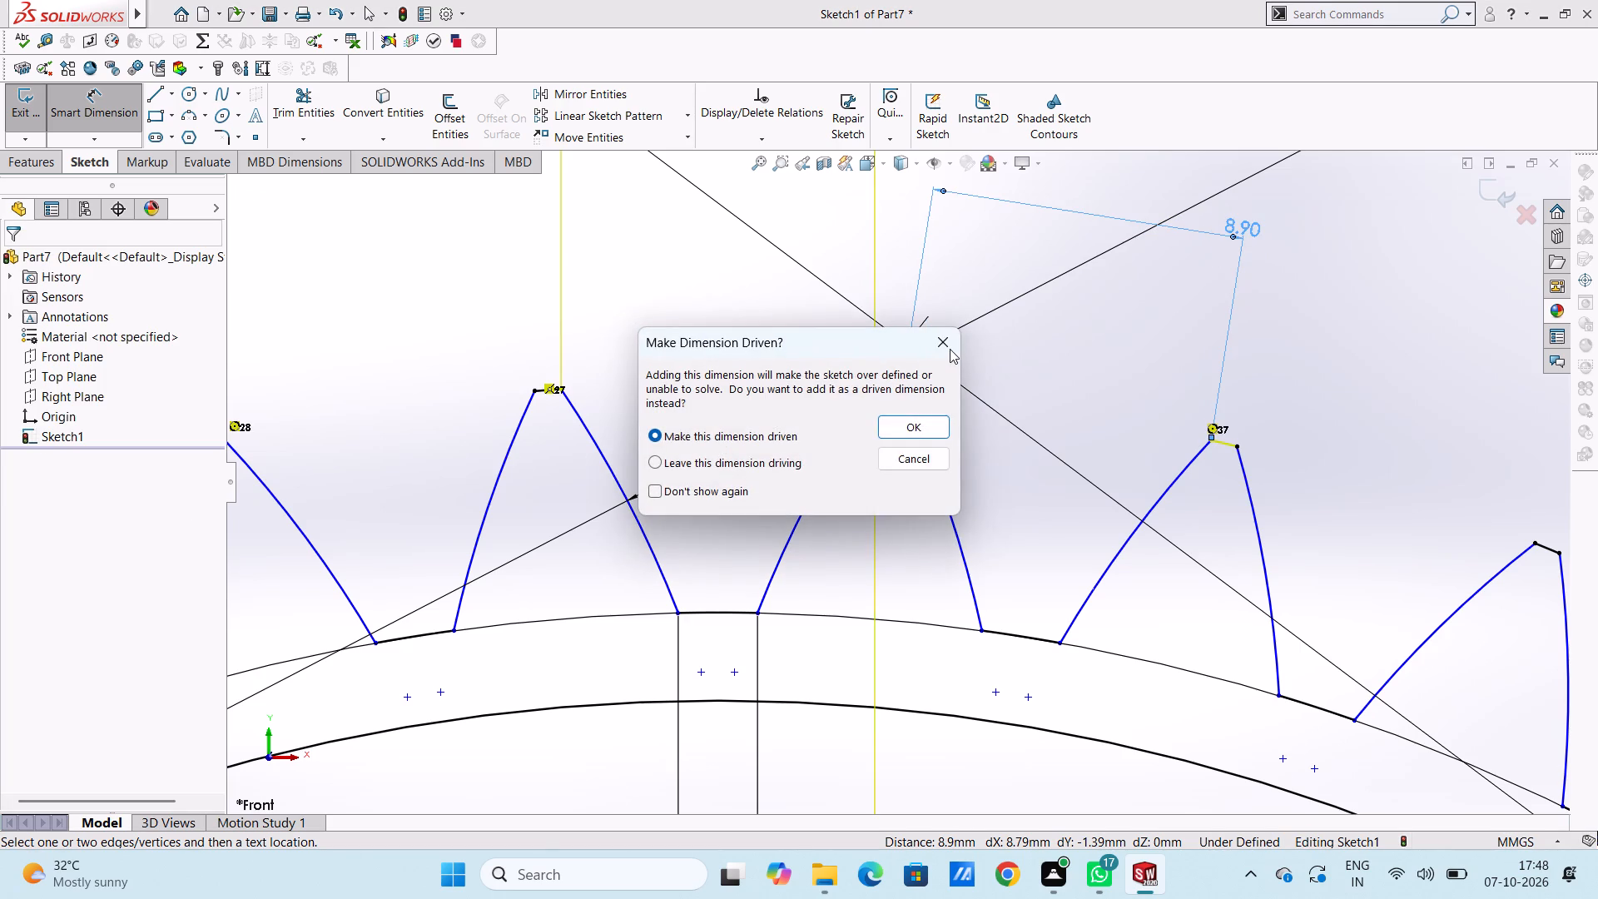
Add a 1.125 mm vertical dimension from the origin to the upper root corner of the tooth gap on the gear's right-hand horizontal centreline.
scroll(950, 349, "up", 11)
scroll(950, 349, "up", 13)
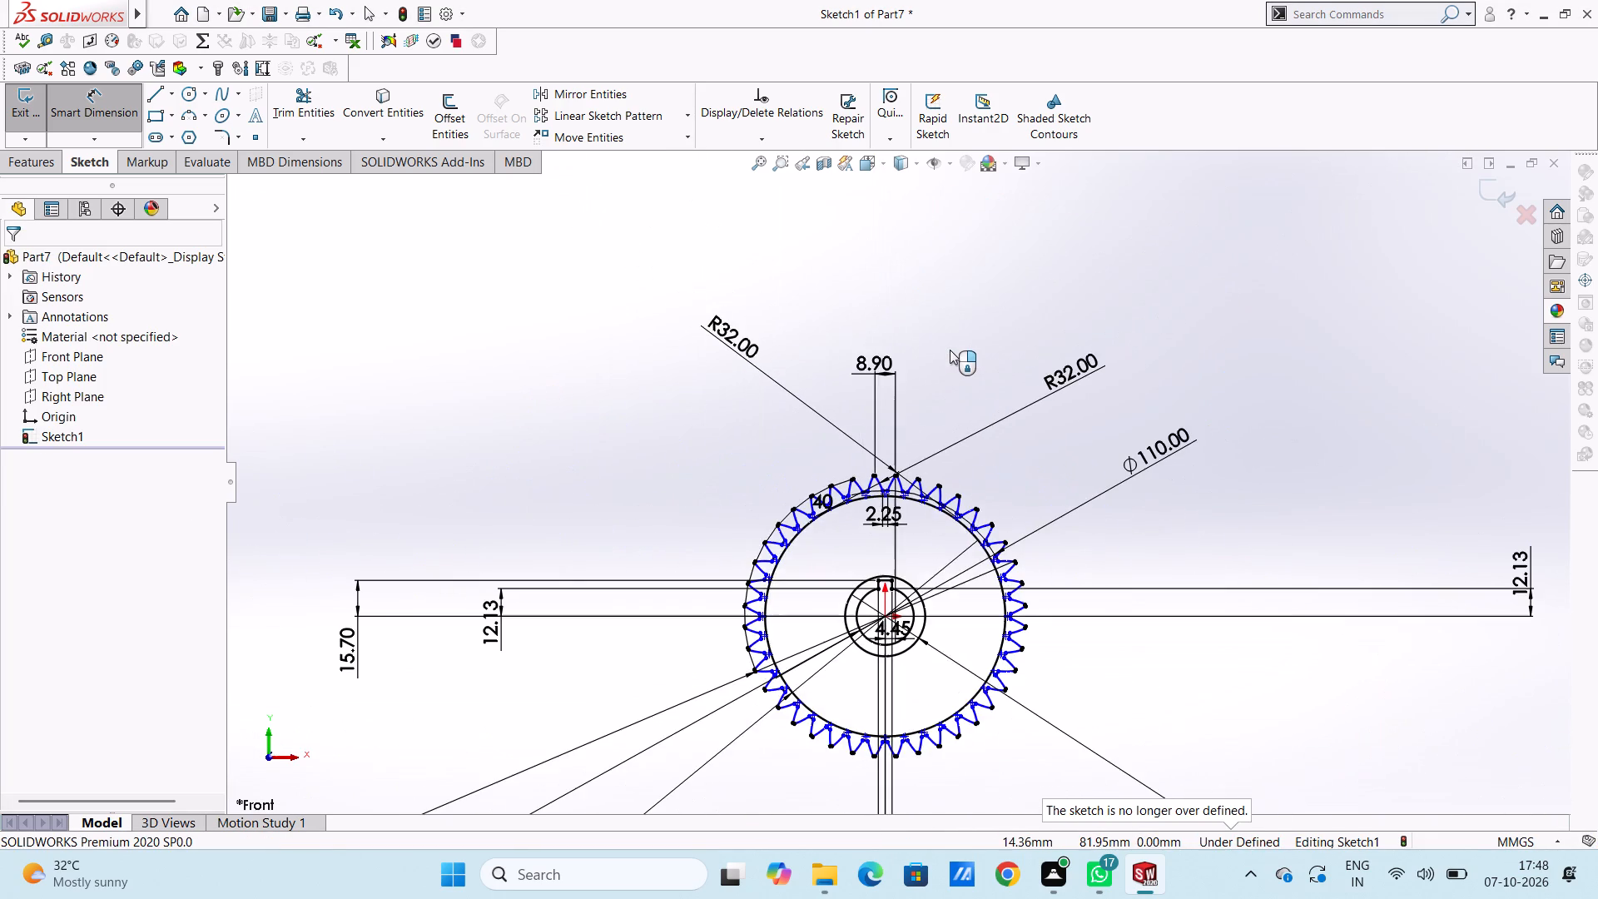
scroll(899, 710, "down", 5)
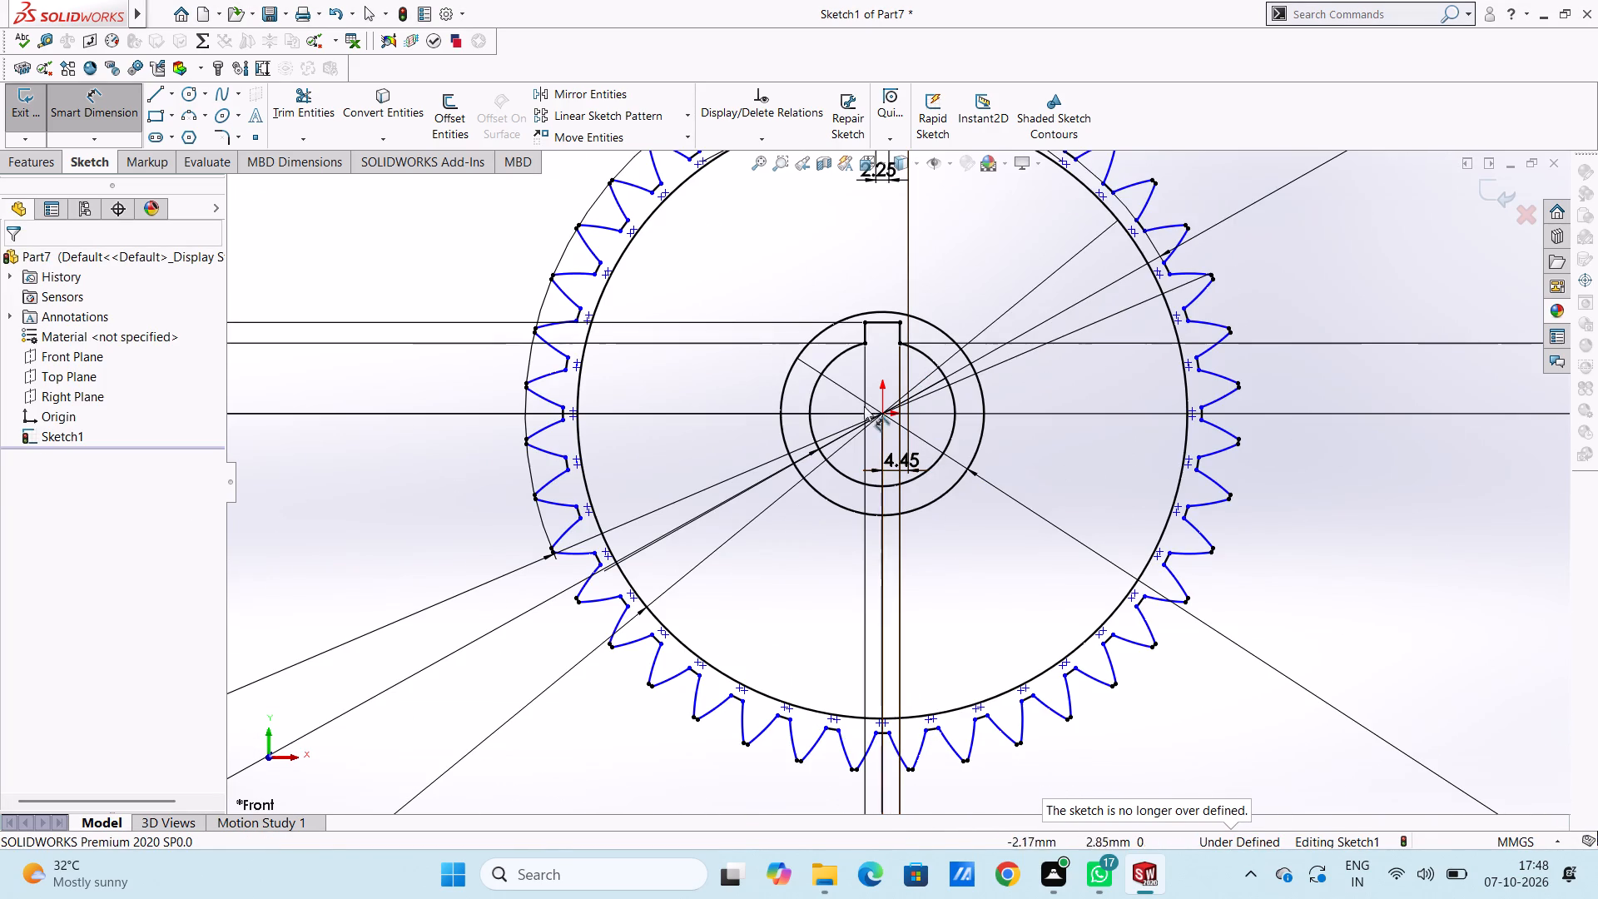
left_click(881, 415)
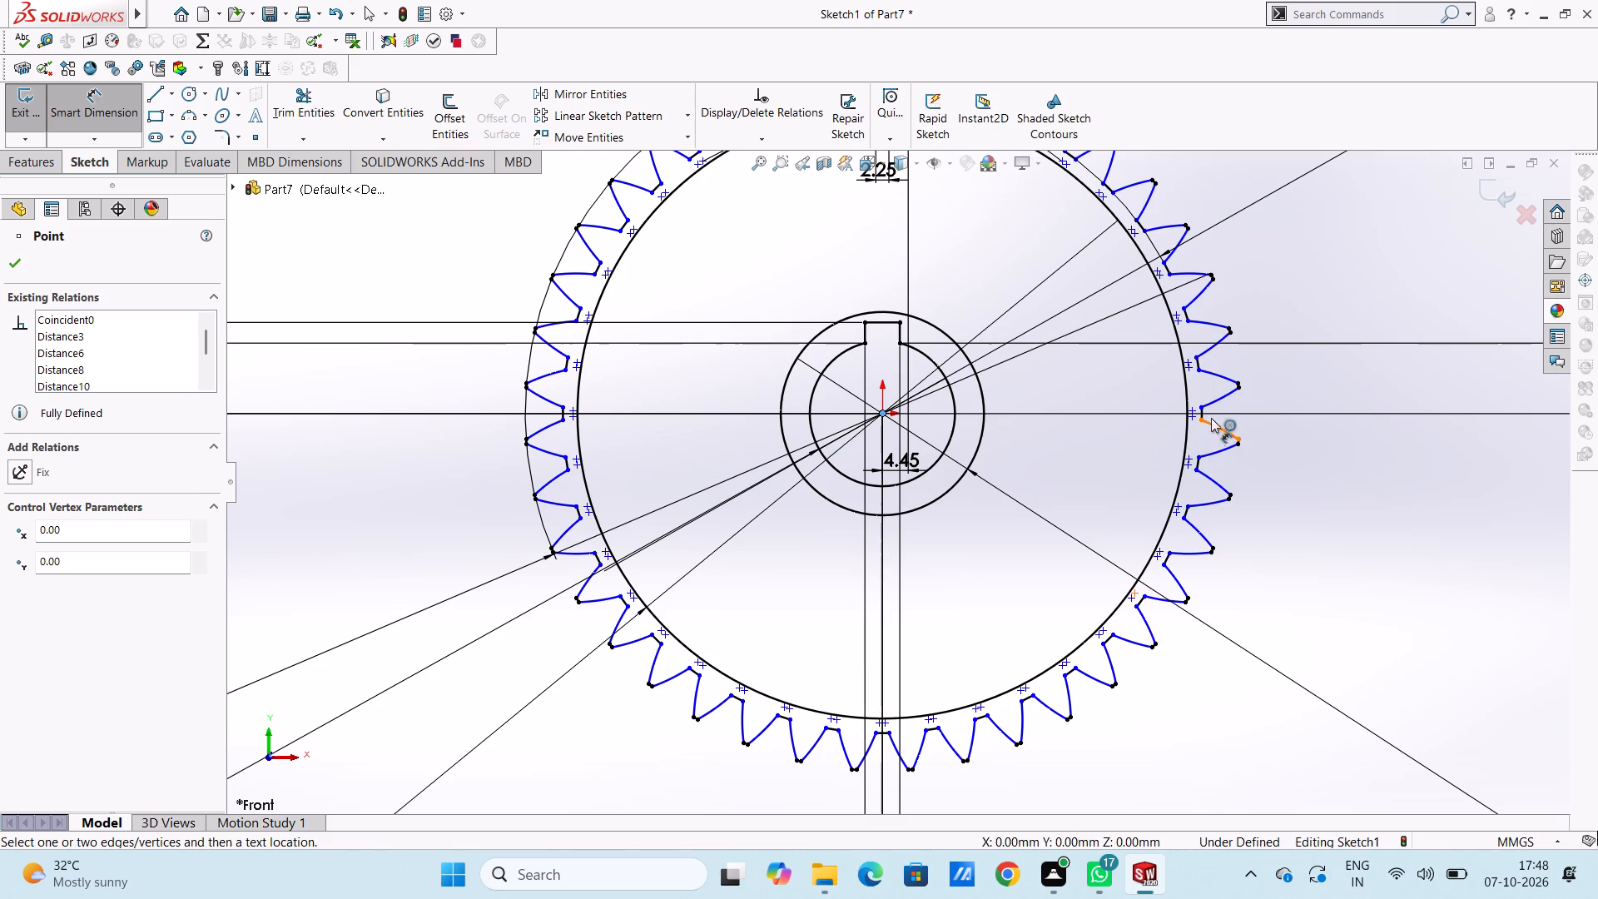
scroll(1207, 414, "down", 8)
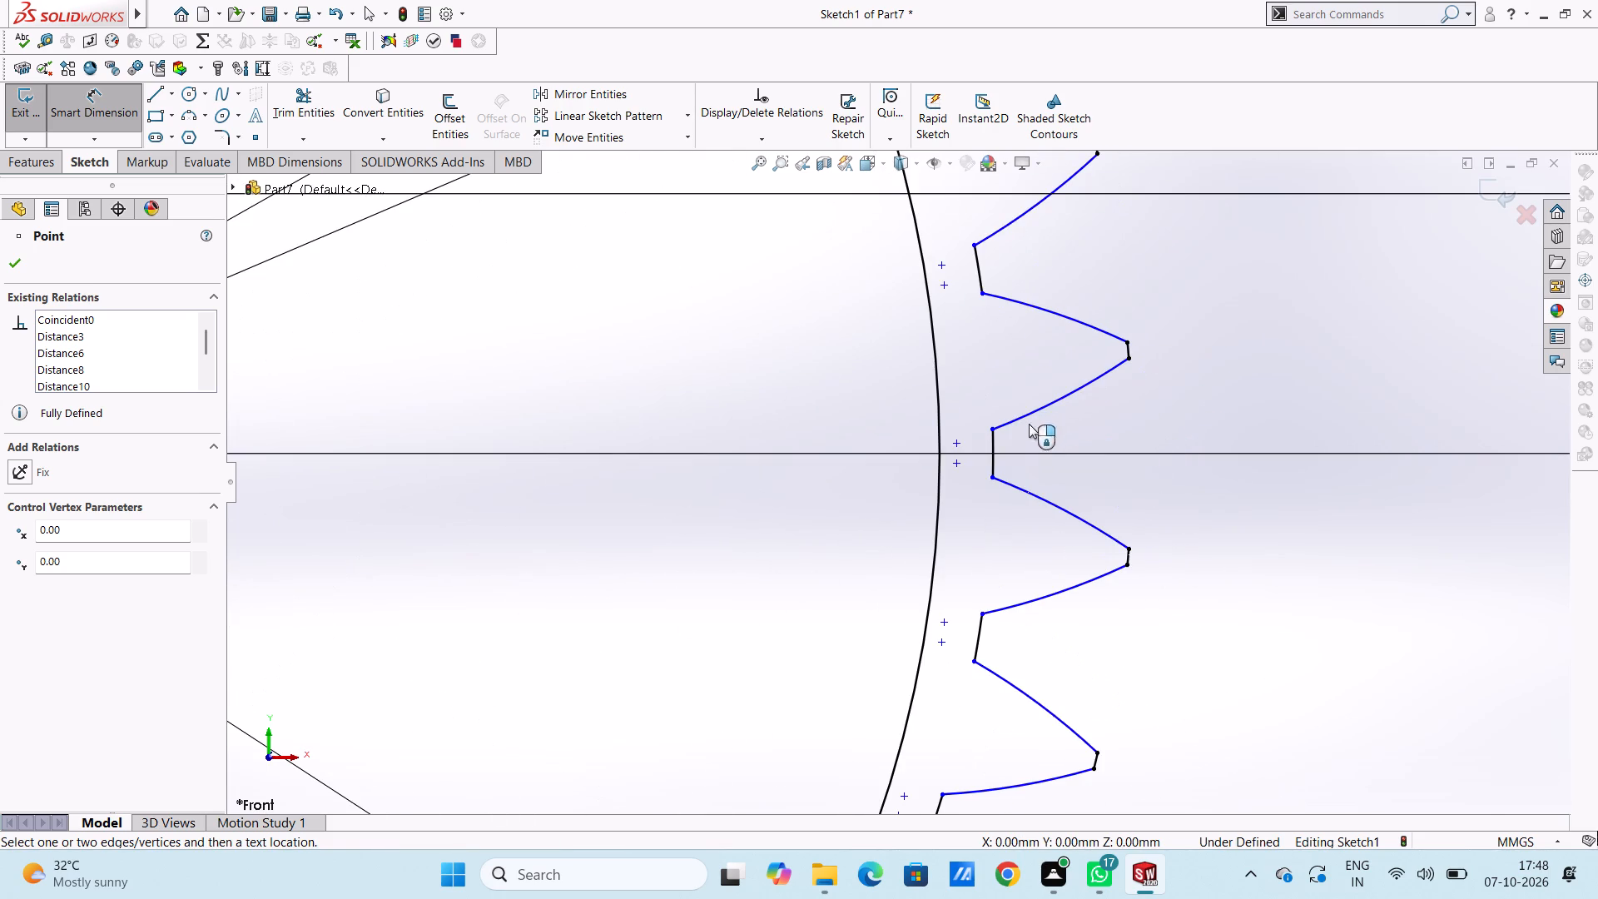
left_click(990, 426)
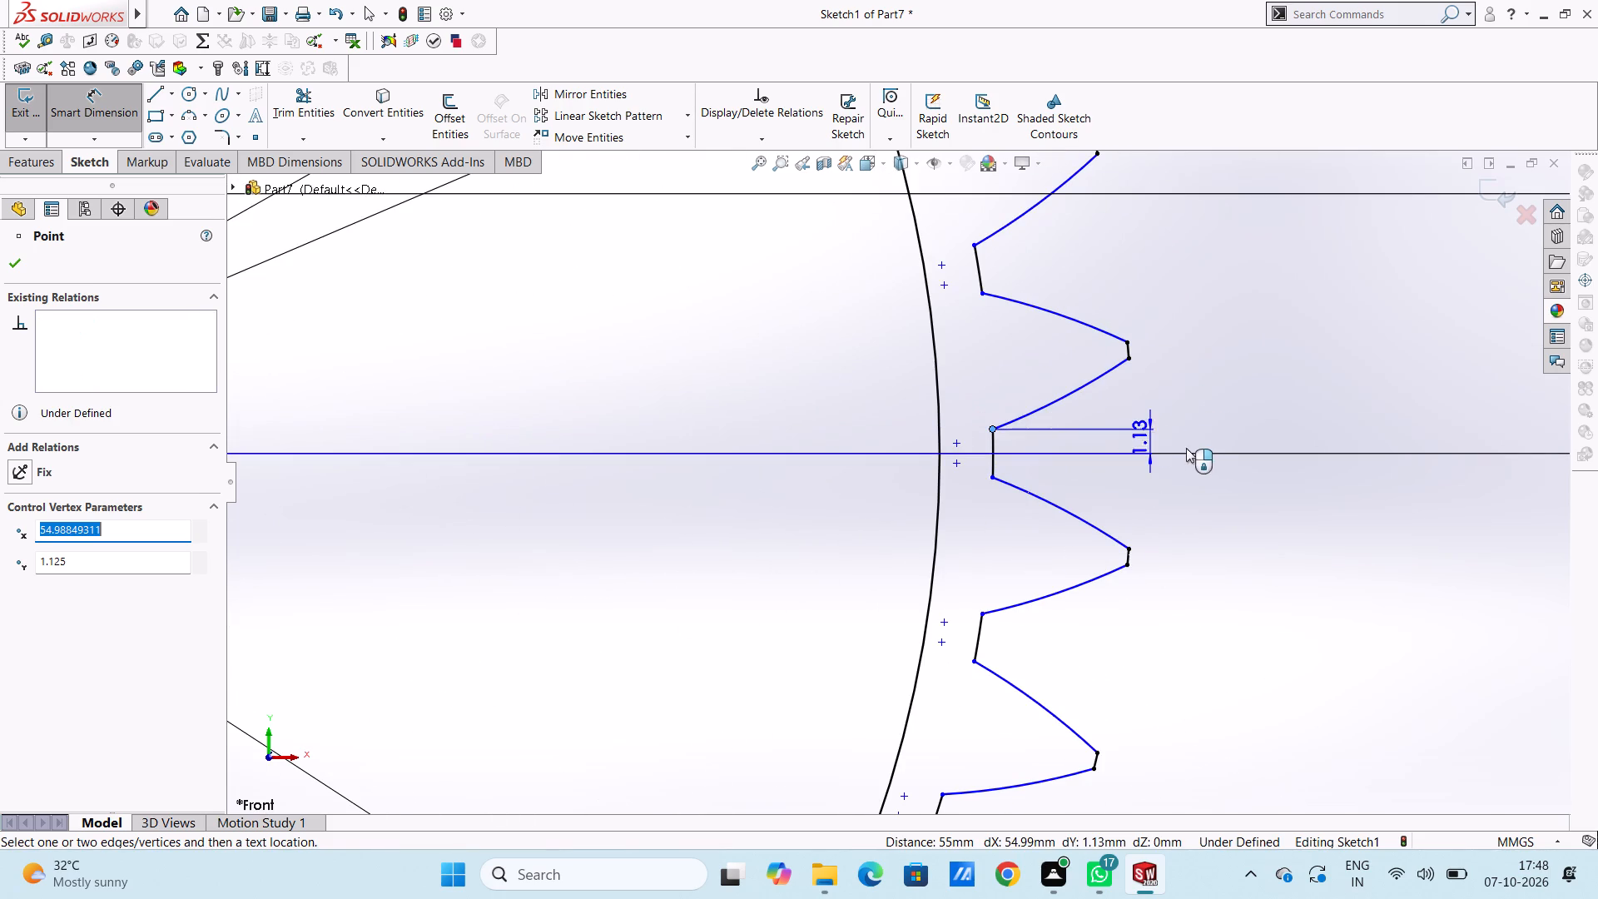
left_click(1224, 452)
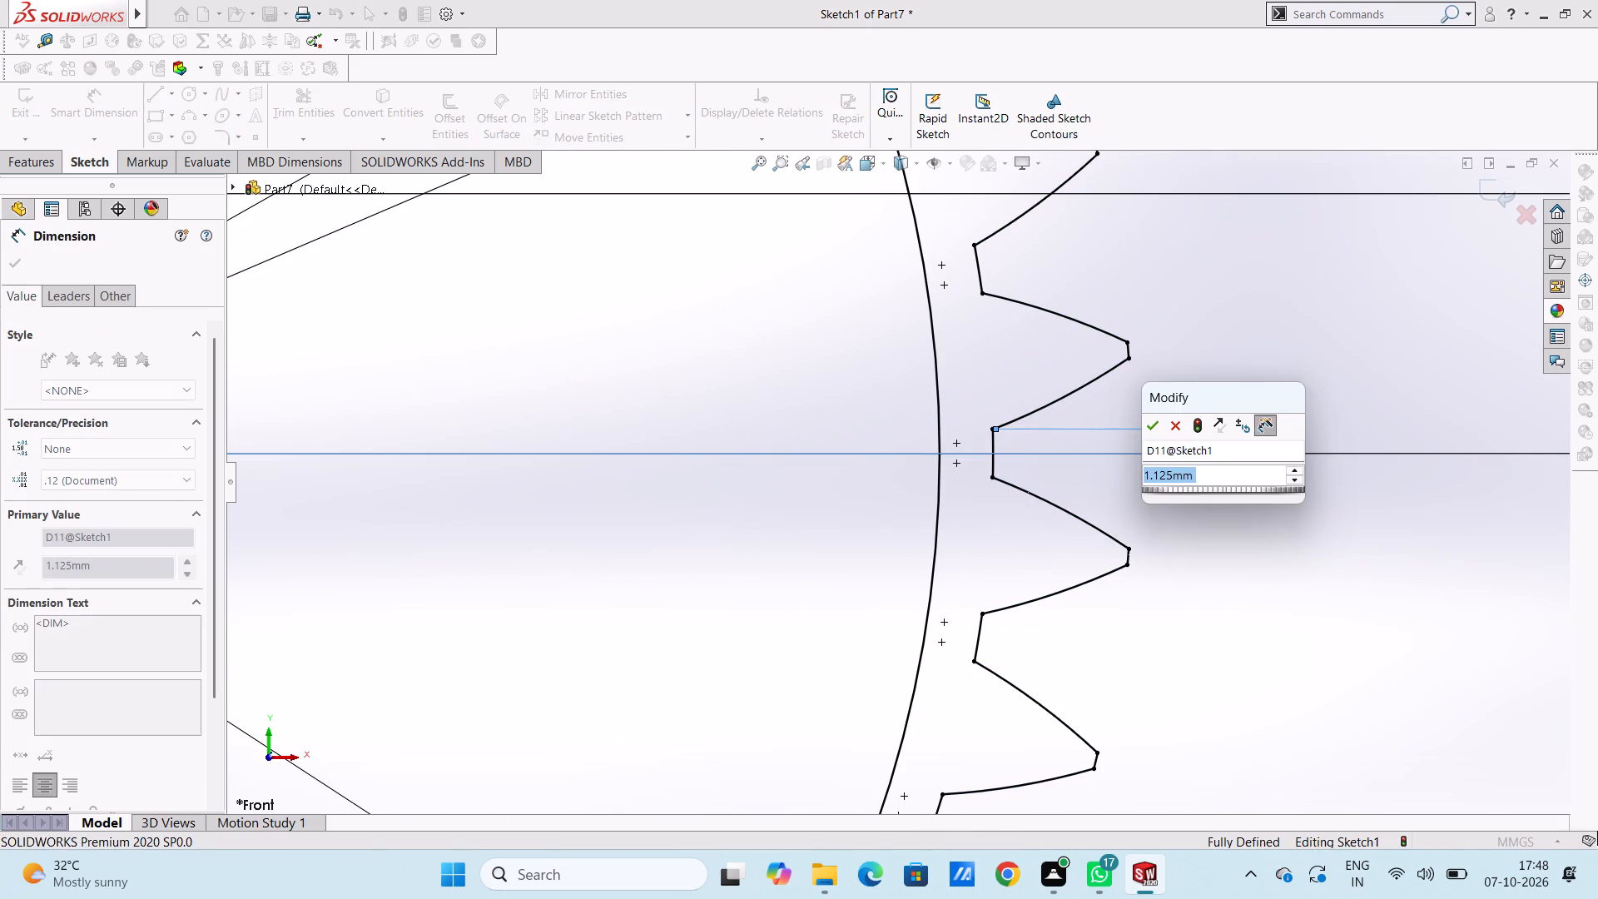
left_click(1155, 424)
left_click(1205, 396)
scroll(784, 467, "up", 2)
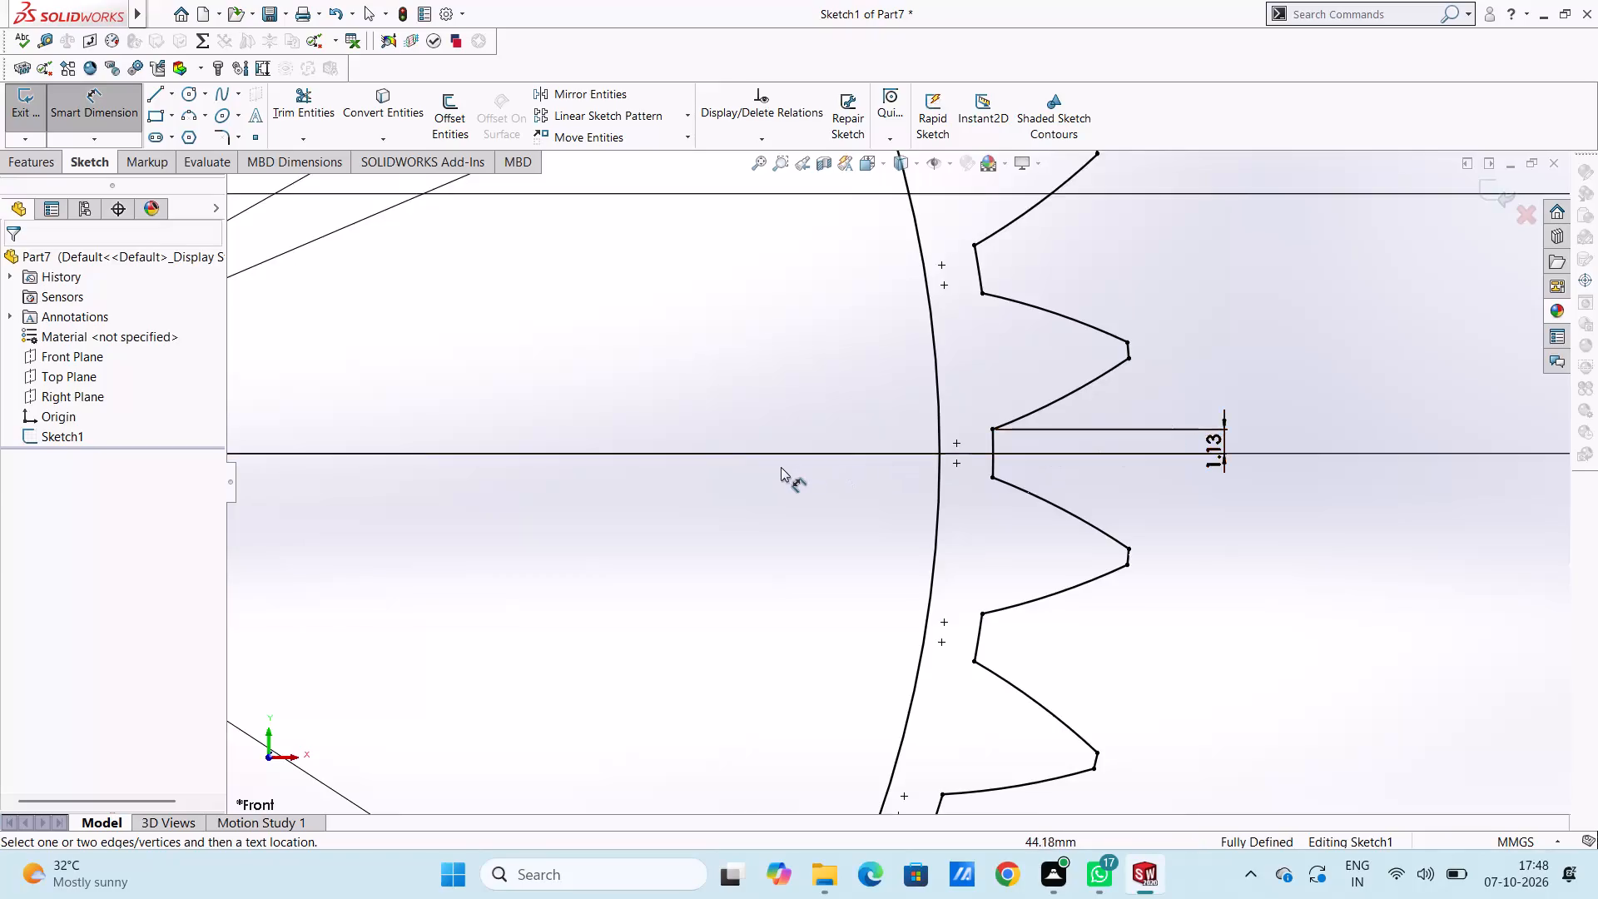
scroll(781, 467, "up", 12)
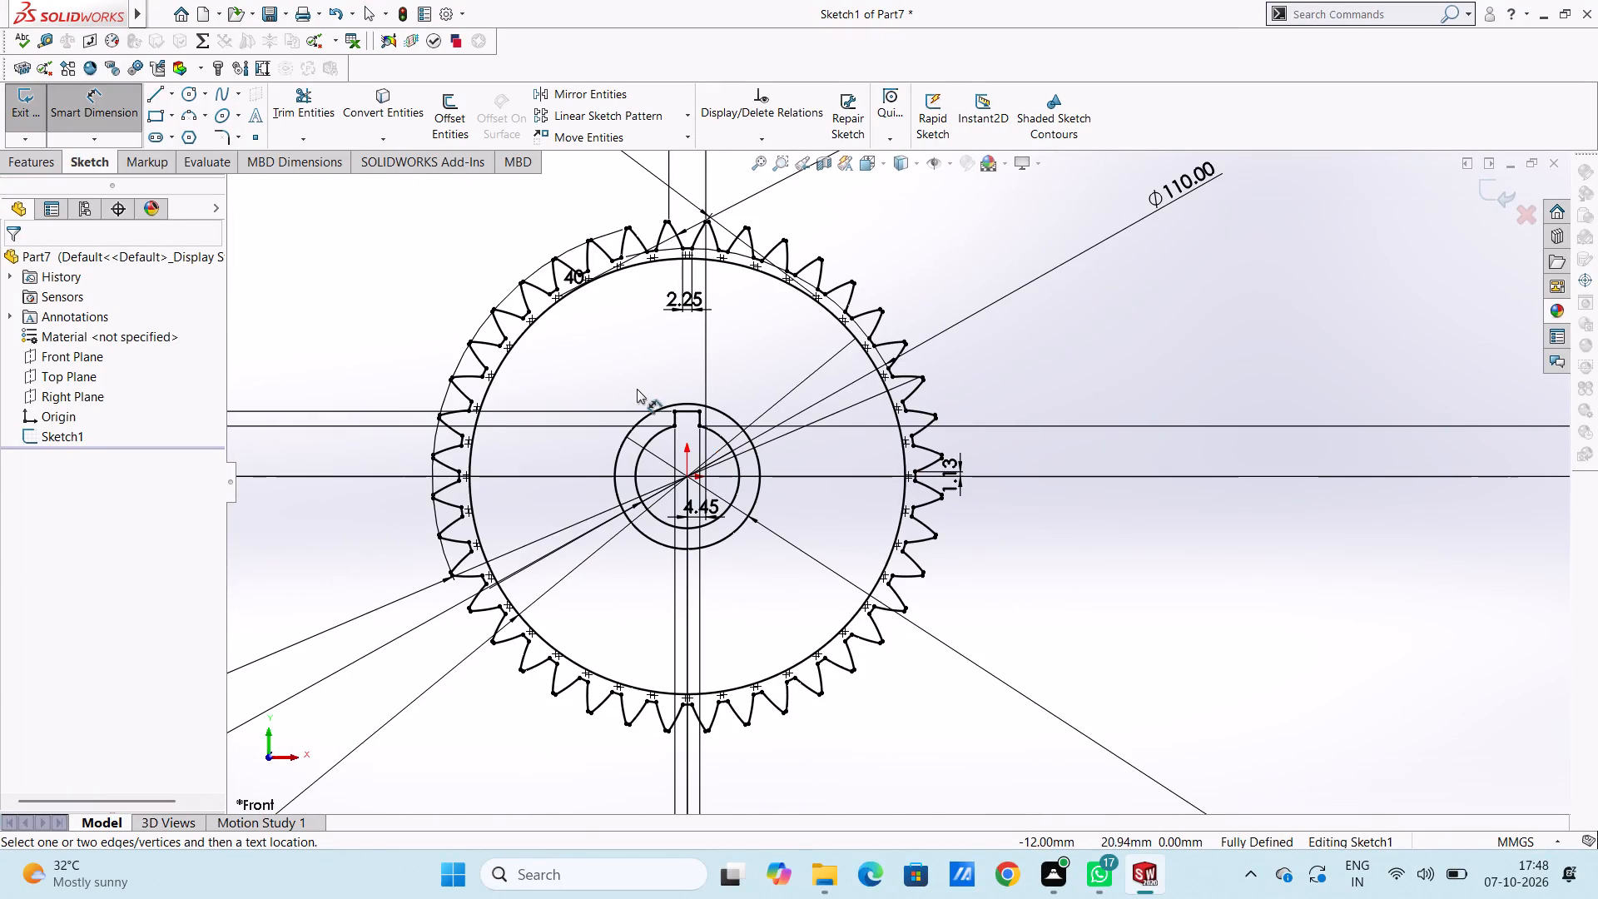
scroll(636, 387, "down", 2)
scroll(634, 384, "up", 2)
scroll(707, 369, "down", 3)
scroll(827, 381, "up", 3)
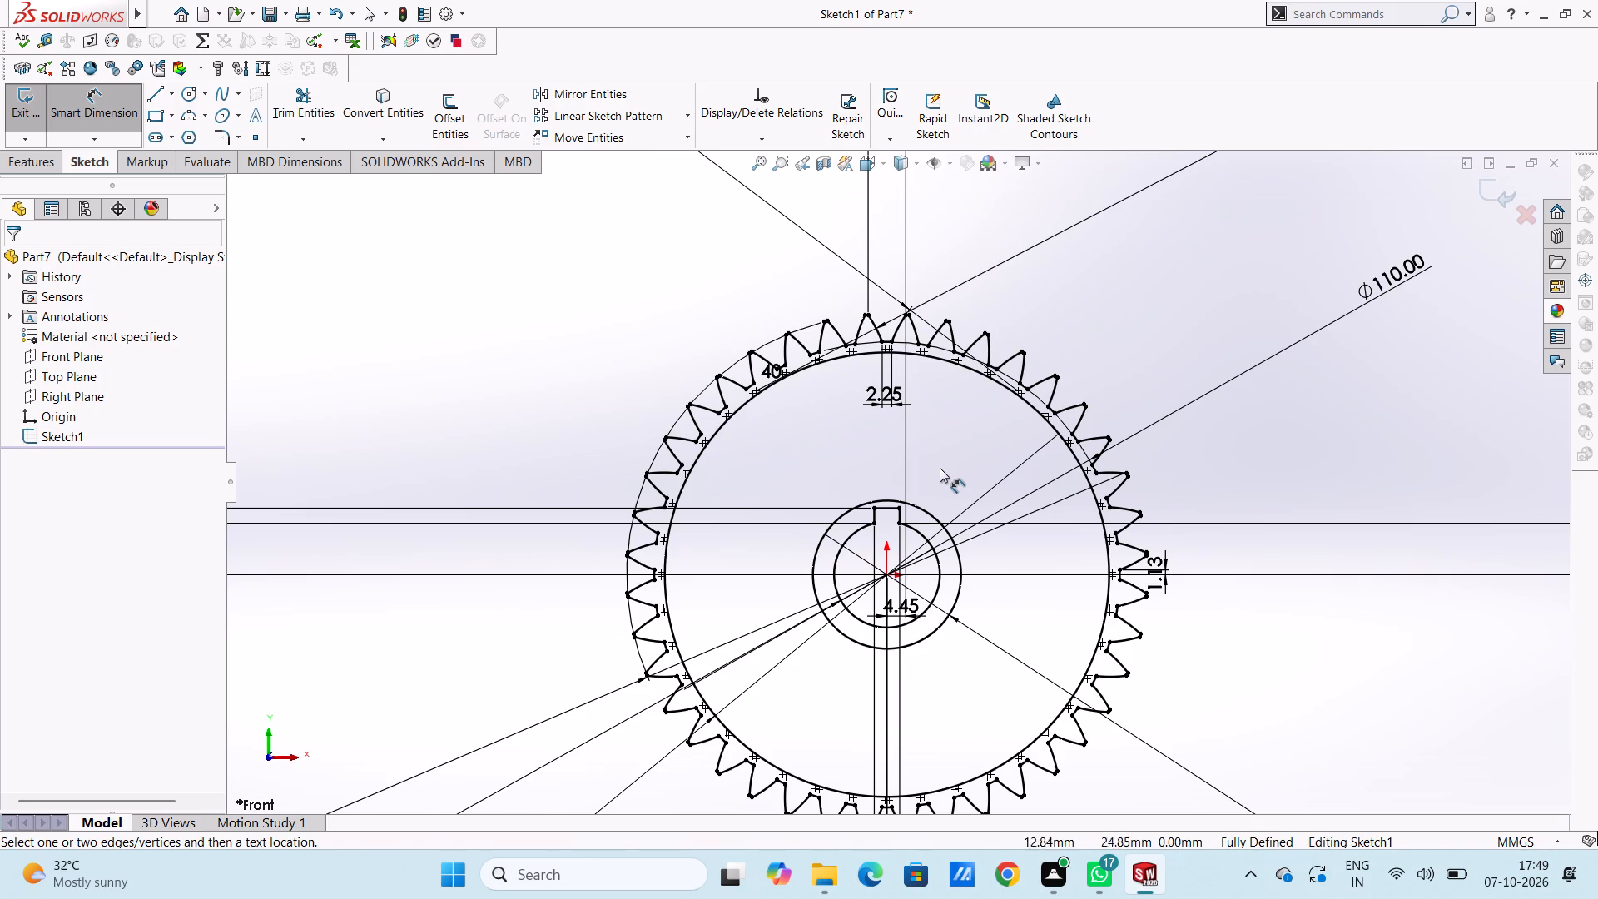
left_click(102, 109)
Extrude the disc region and the toothed rim region of the gear sketch to a blind depth of 30 mm.
left_click(48, 166)
left_click(43, 122)
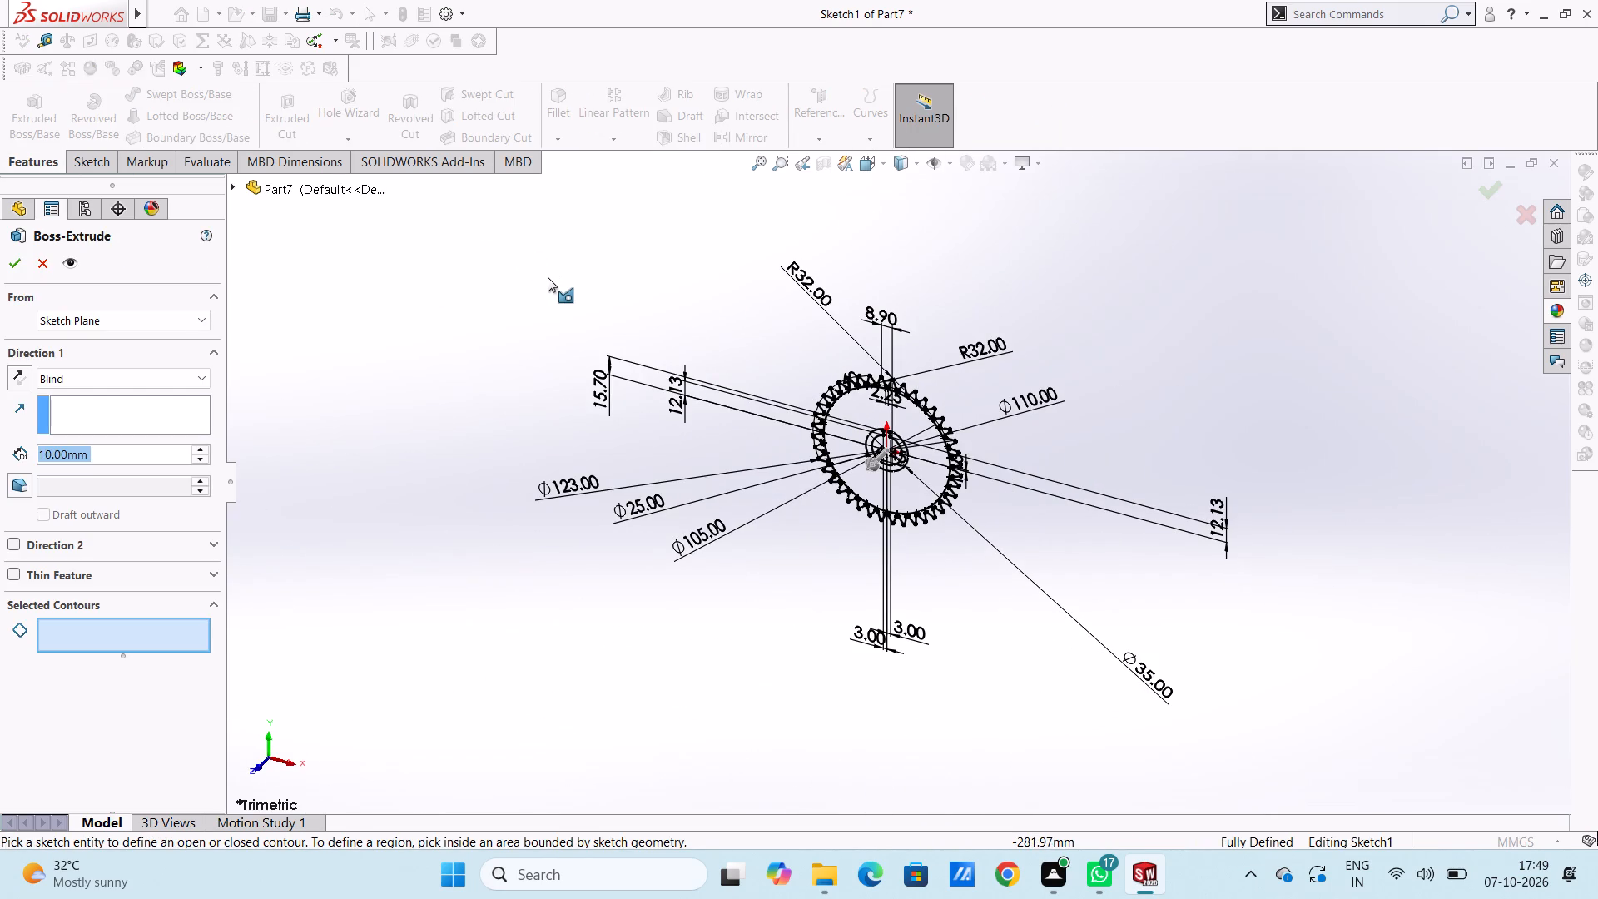
scroll(865, 375, "down", 4)
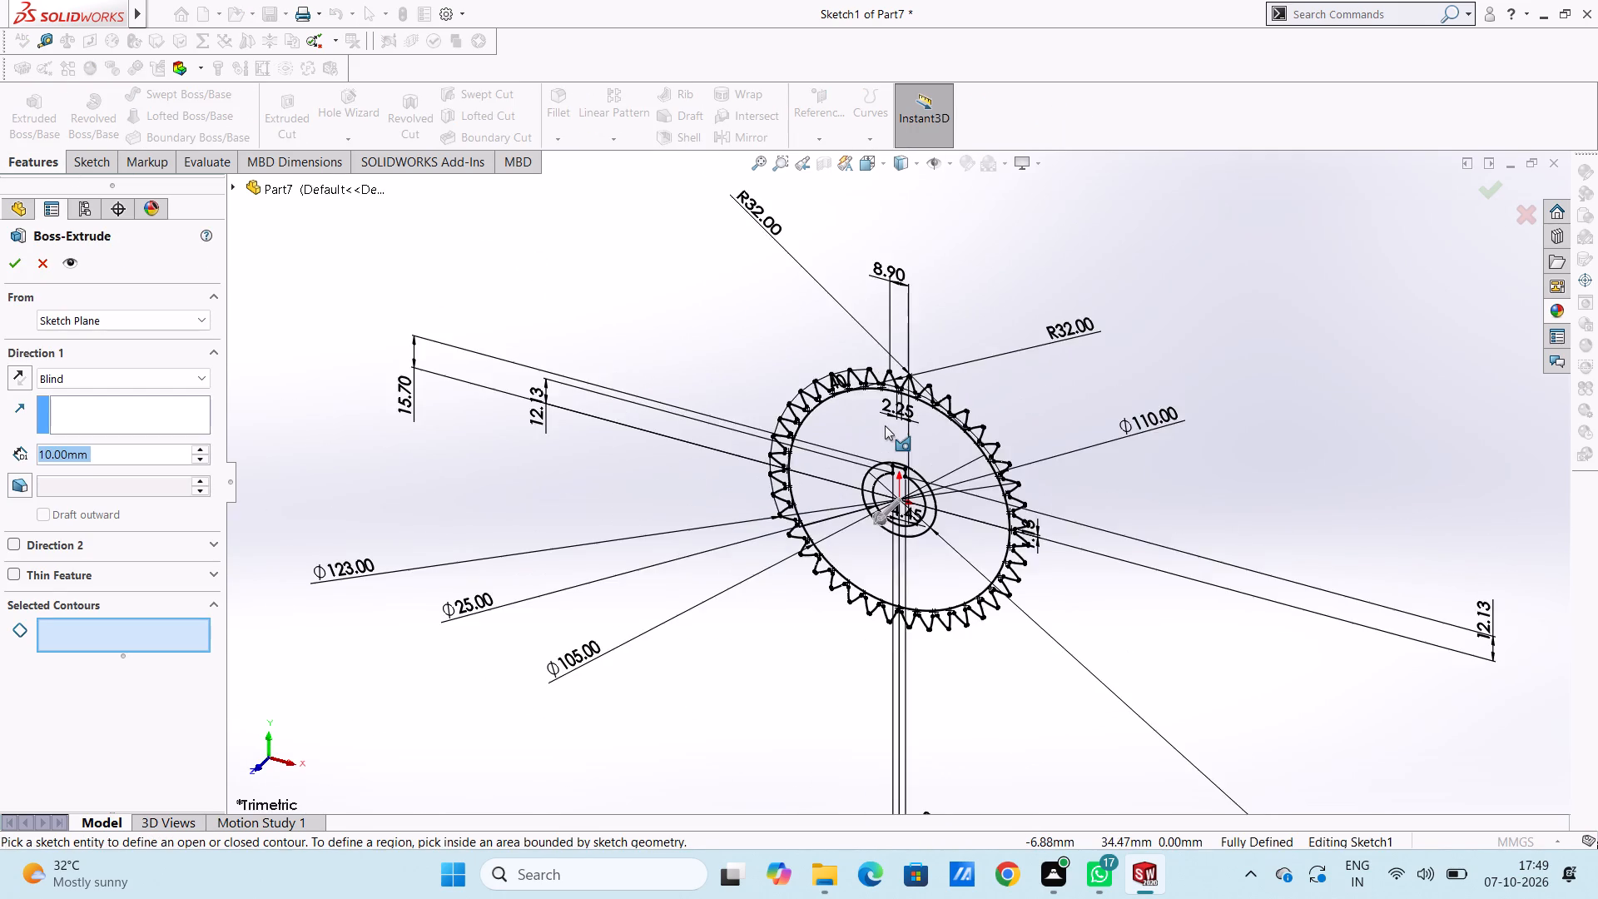
scroll(885, 425, "down", 6)
left_click(830, 439)
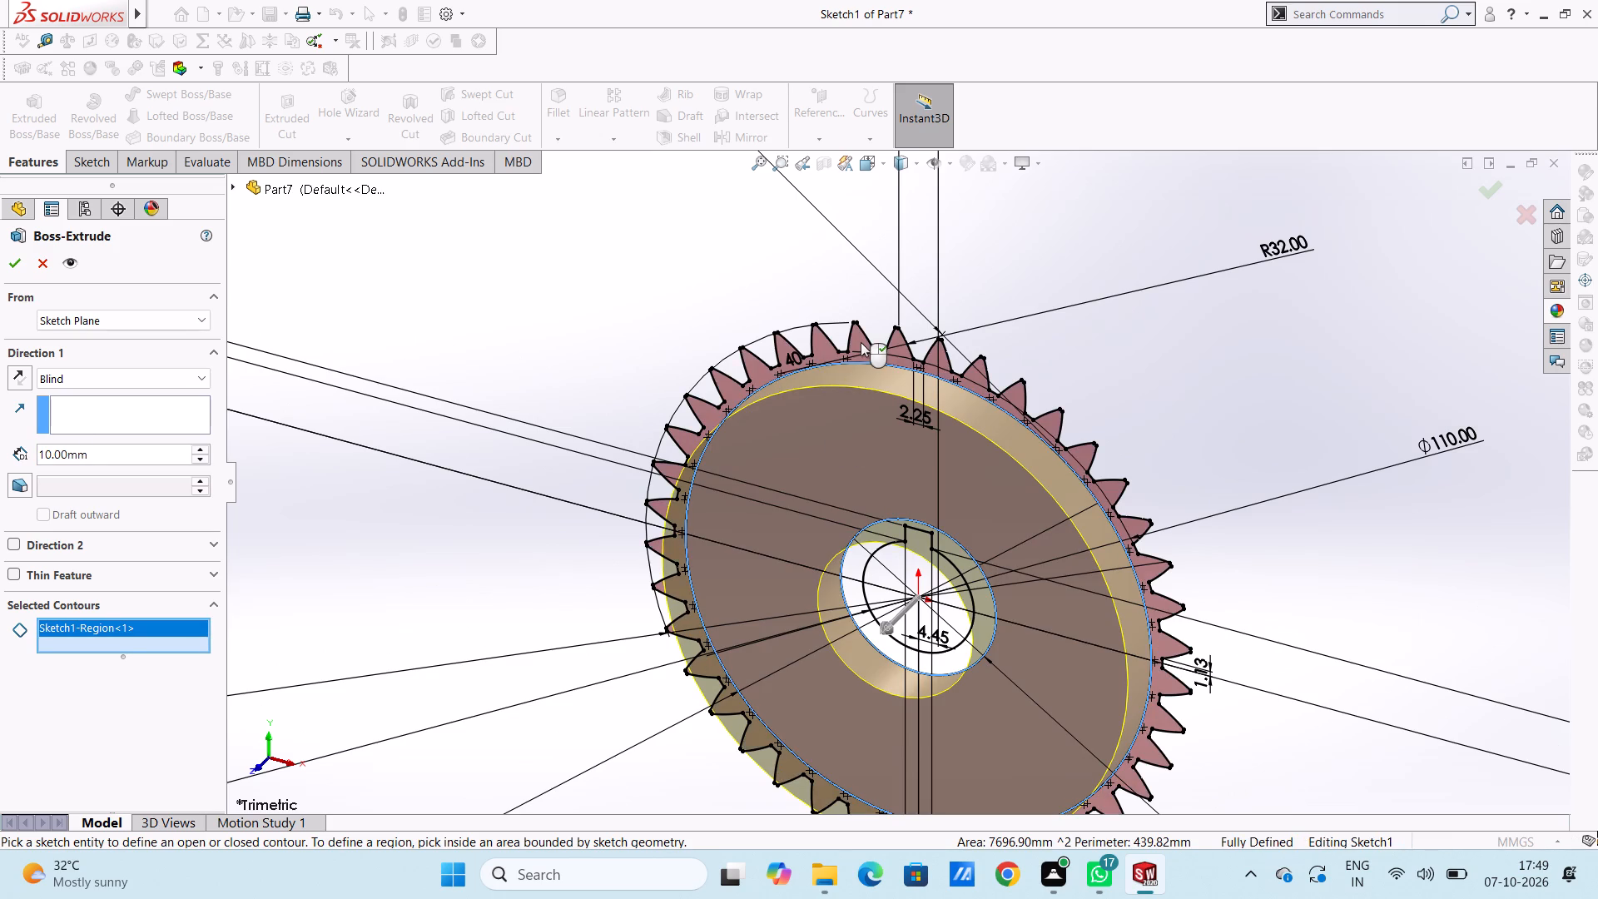
left_click(861, 341)
scroll(674, 340, "up", 3)
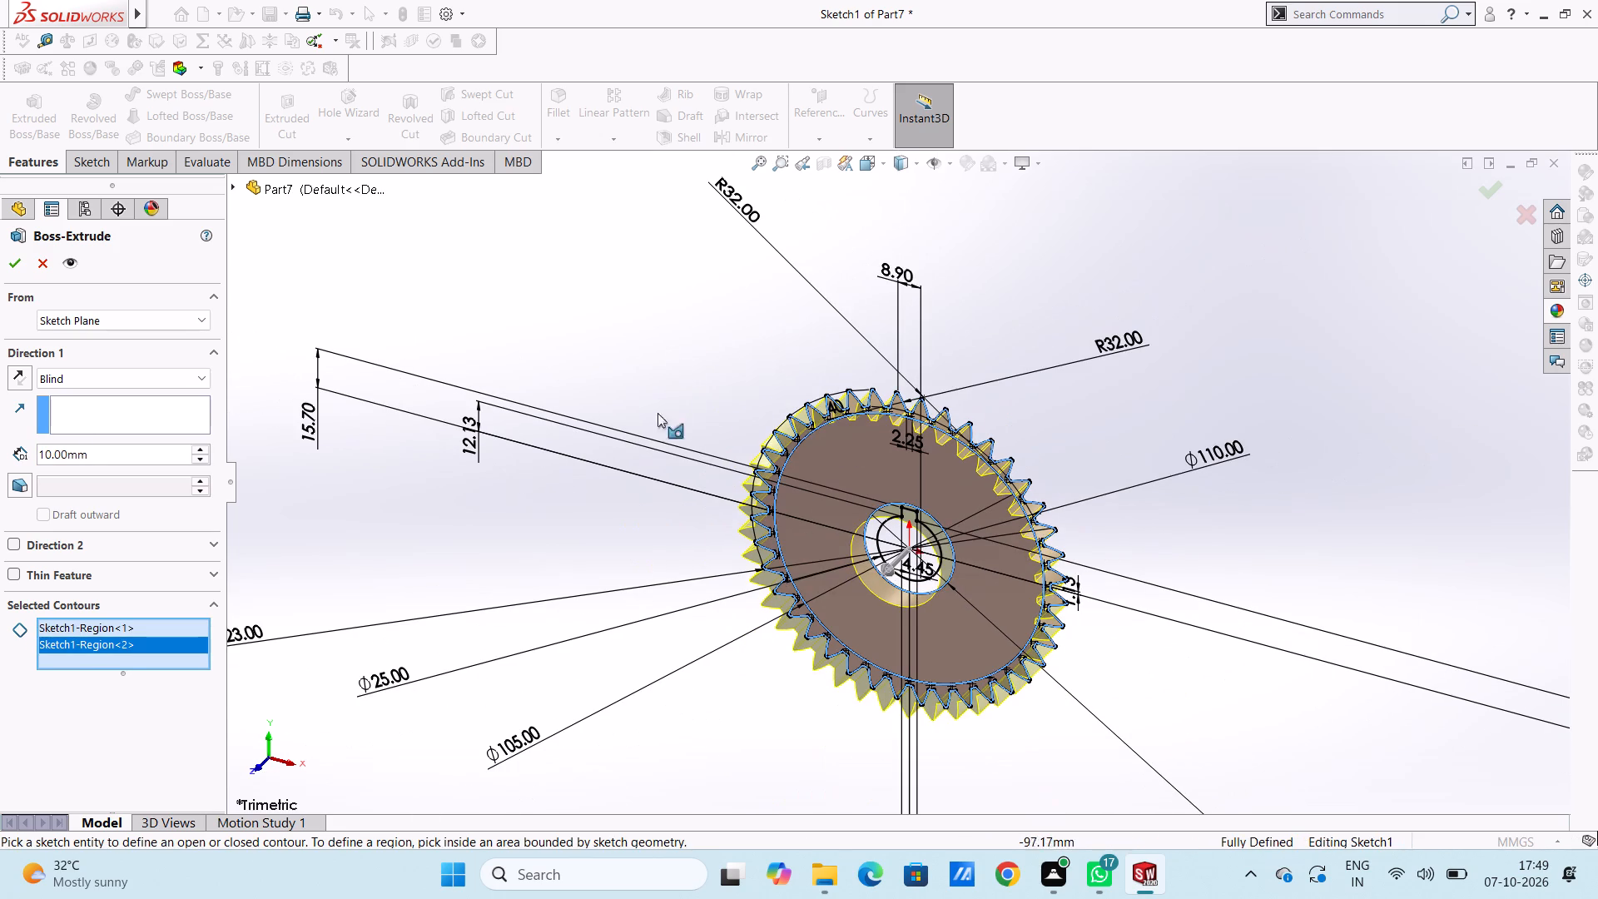
scroll(508, 517, "up", 4)
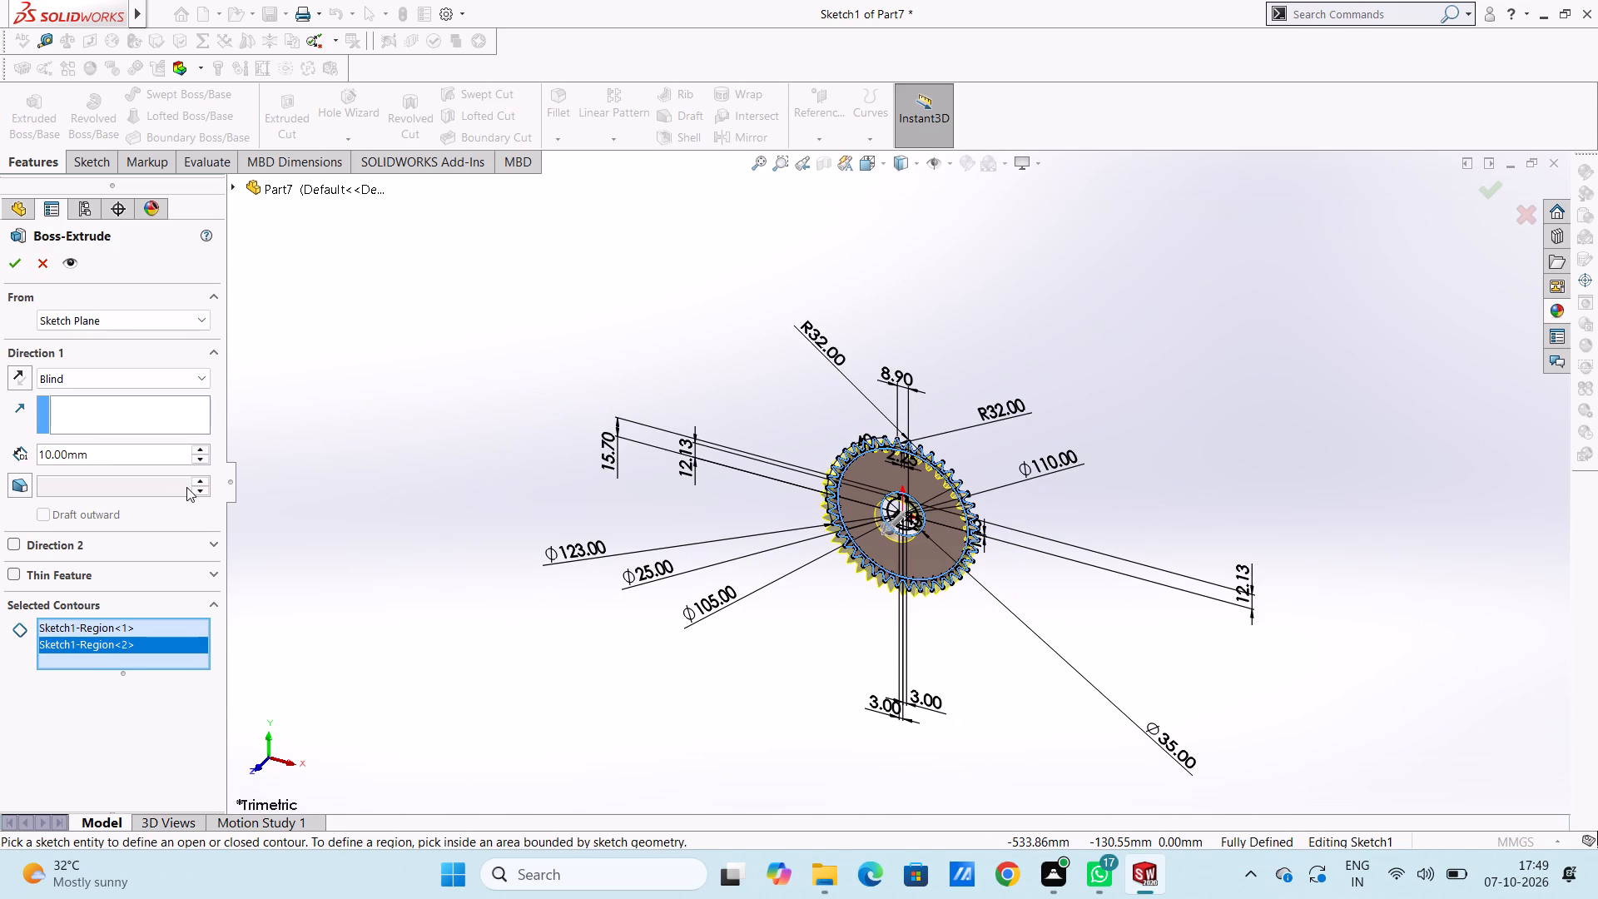
double_click(117, 461)
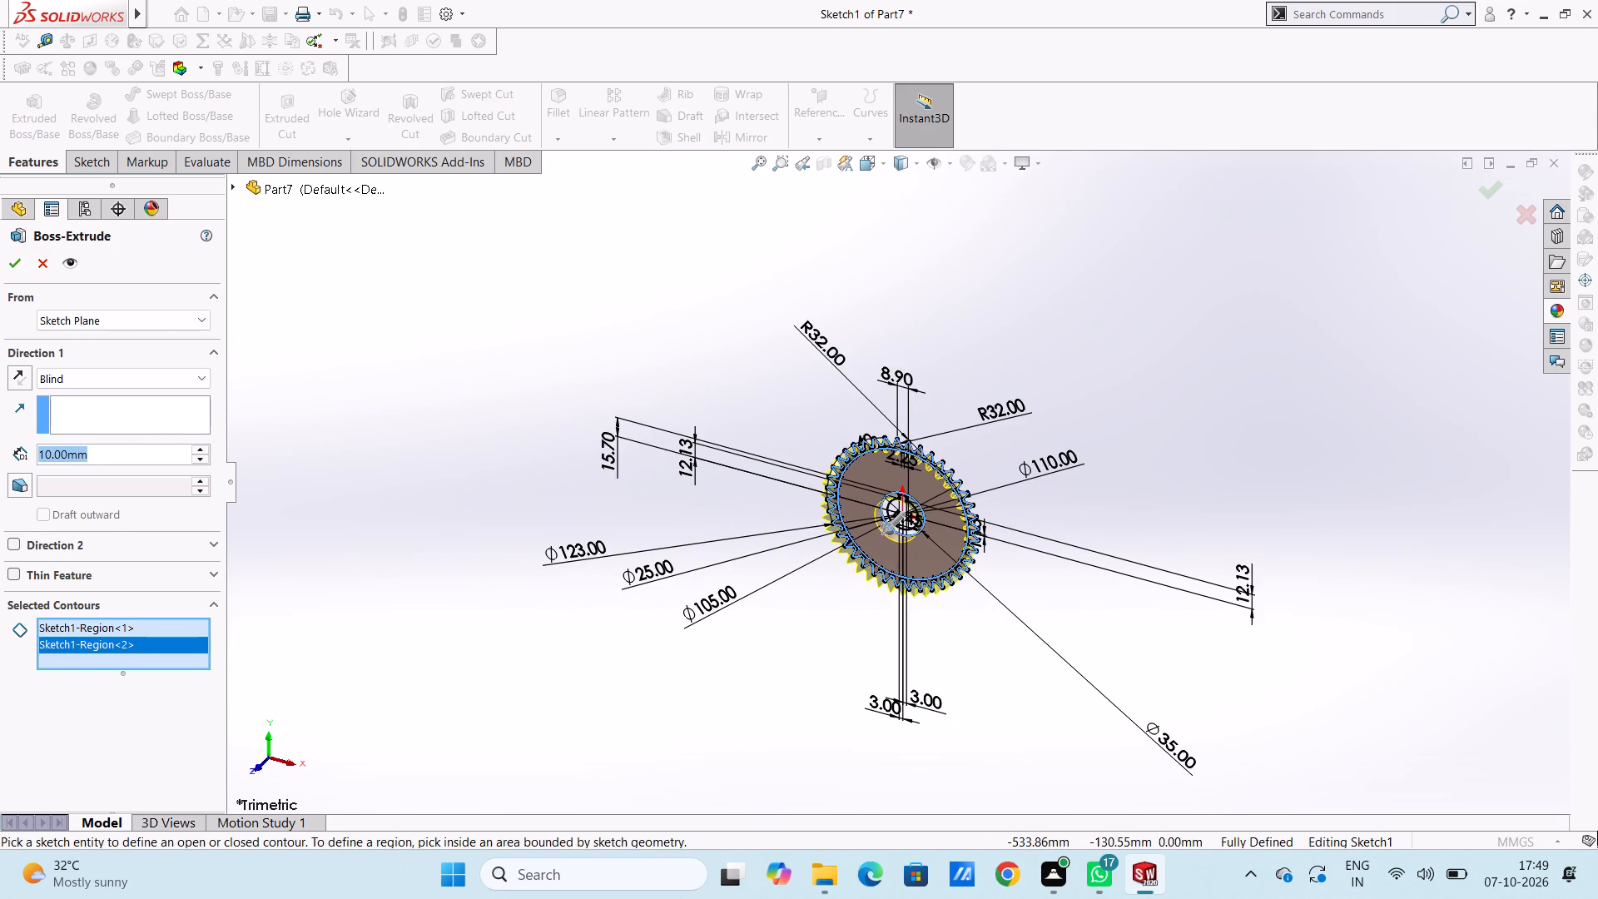
type("30")
key("Return")
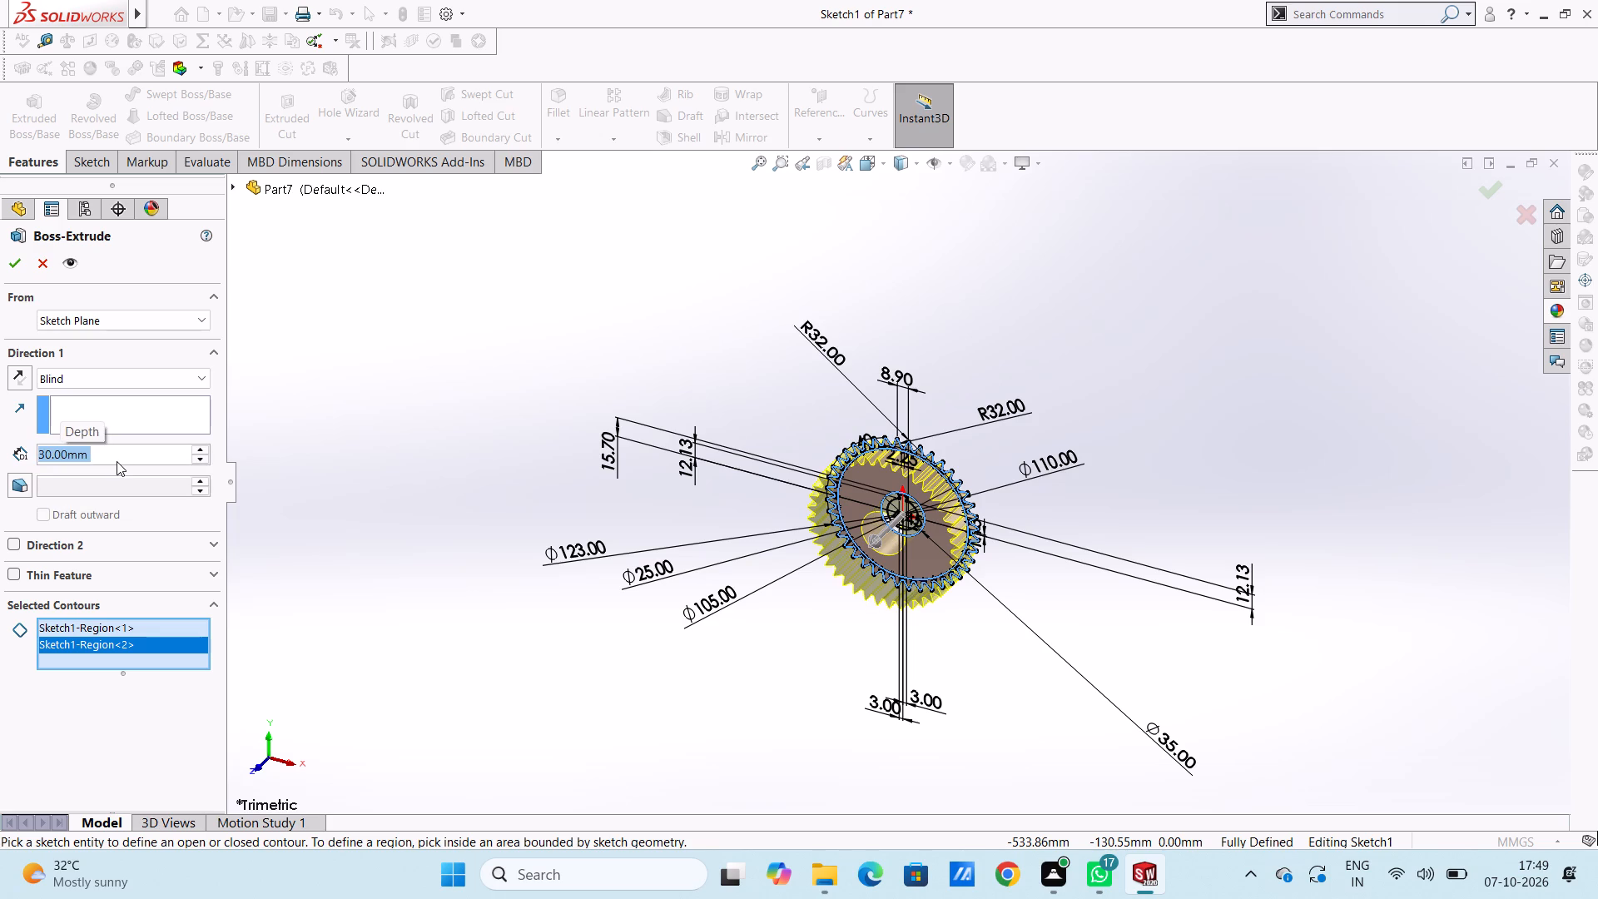
left_click(14, 266)
left_click(500, 414)
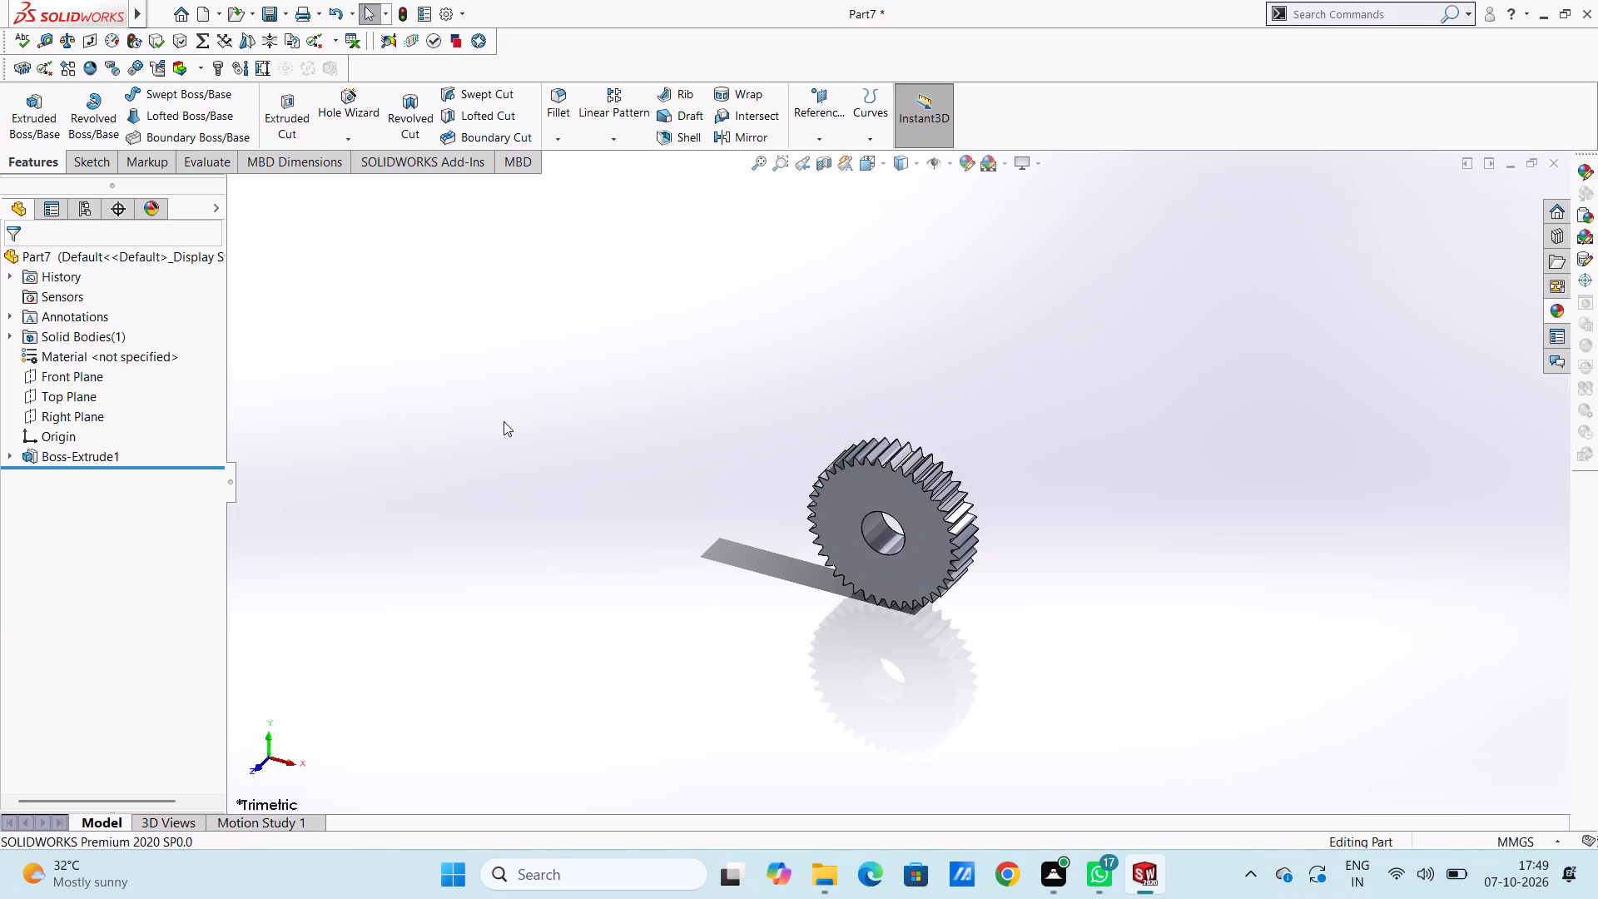
Inspect the extruded gear's tooth flanks, root gaps, faces and bore from several angles.
middle_click_drag(682, 484, 652, 416)
scroll(968, 501, "down", 4)
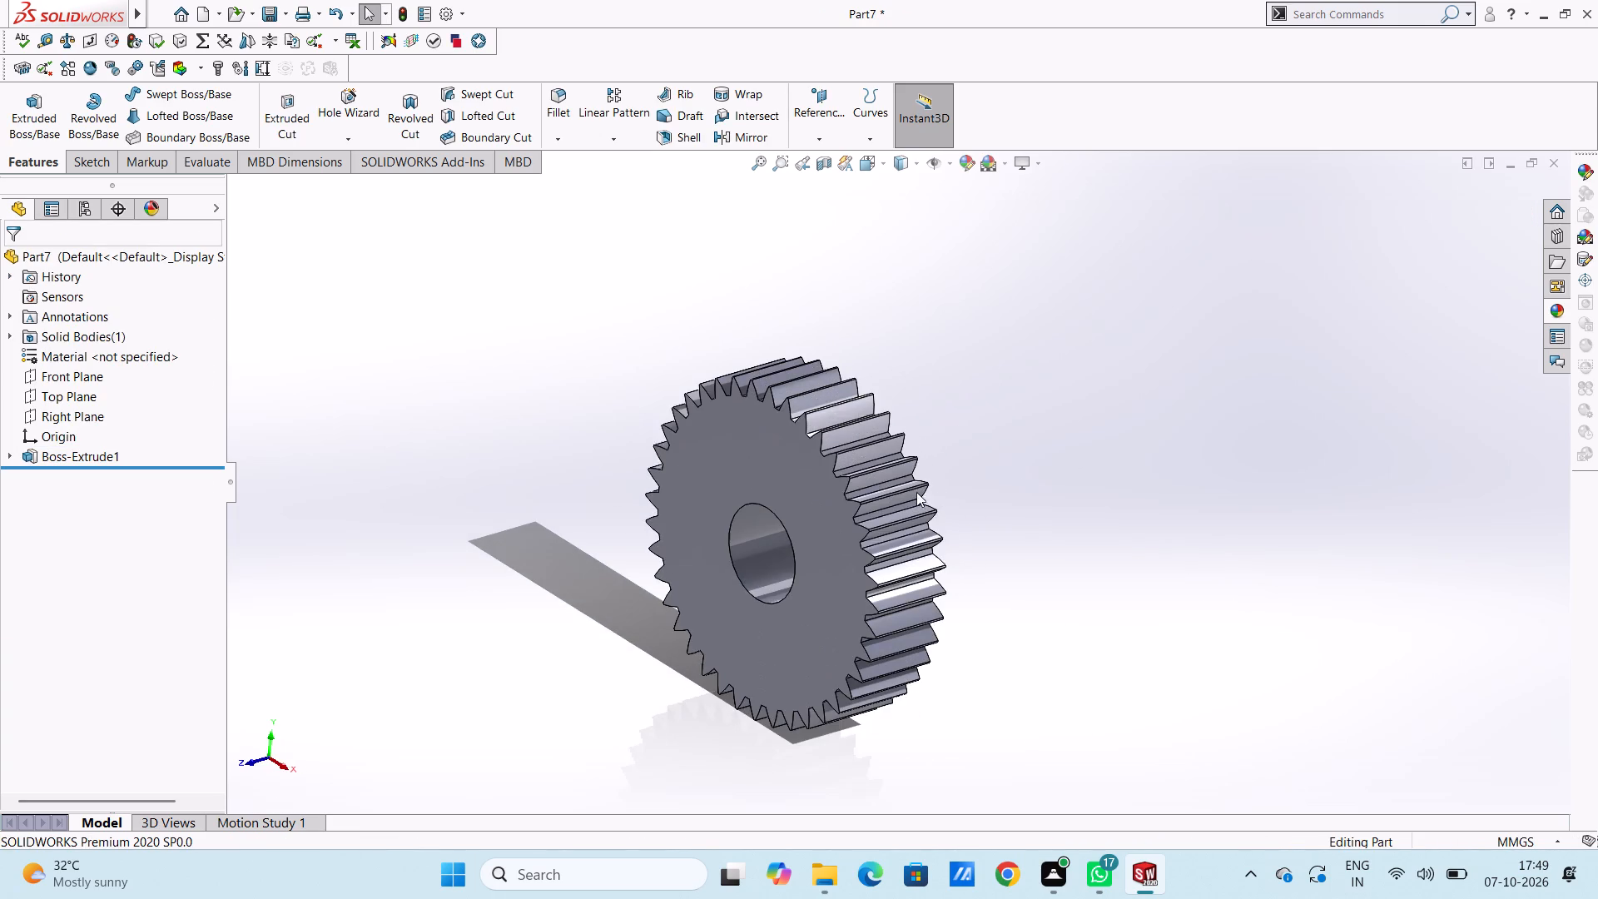
scroll(783, 401, "down", 4)
scroll(887, 430, "down", 10)
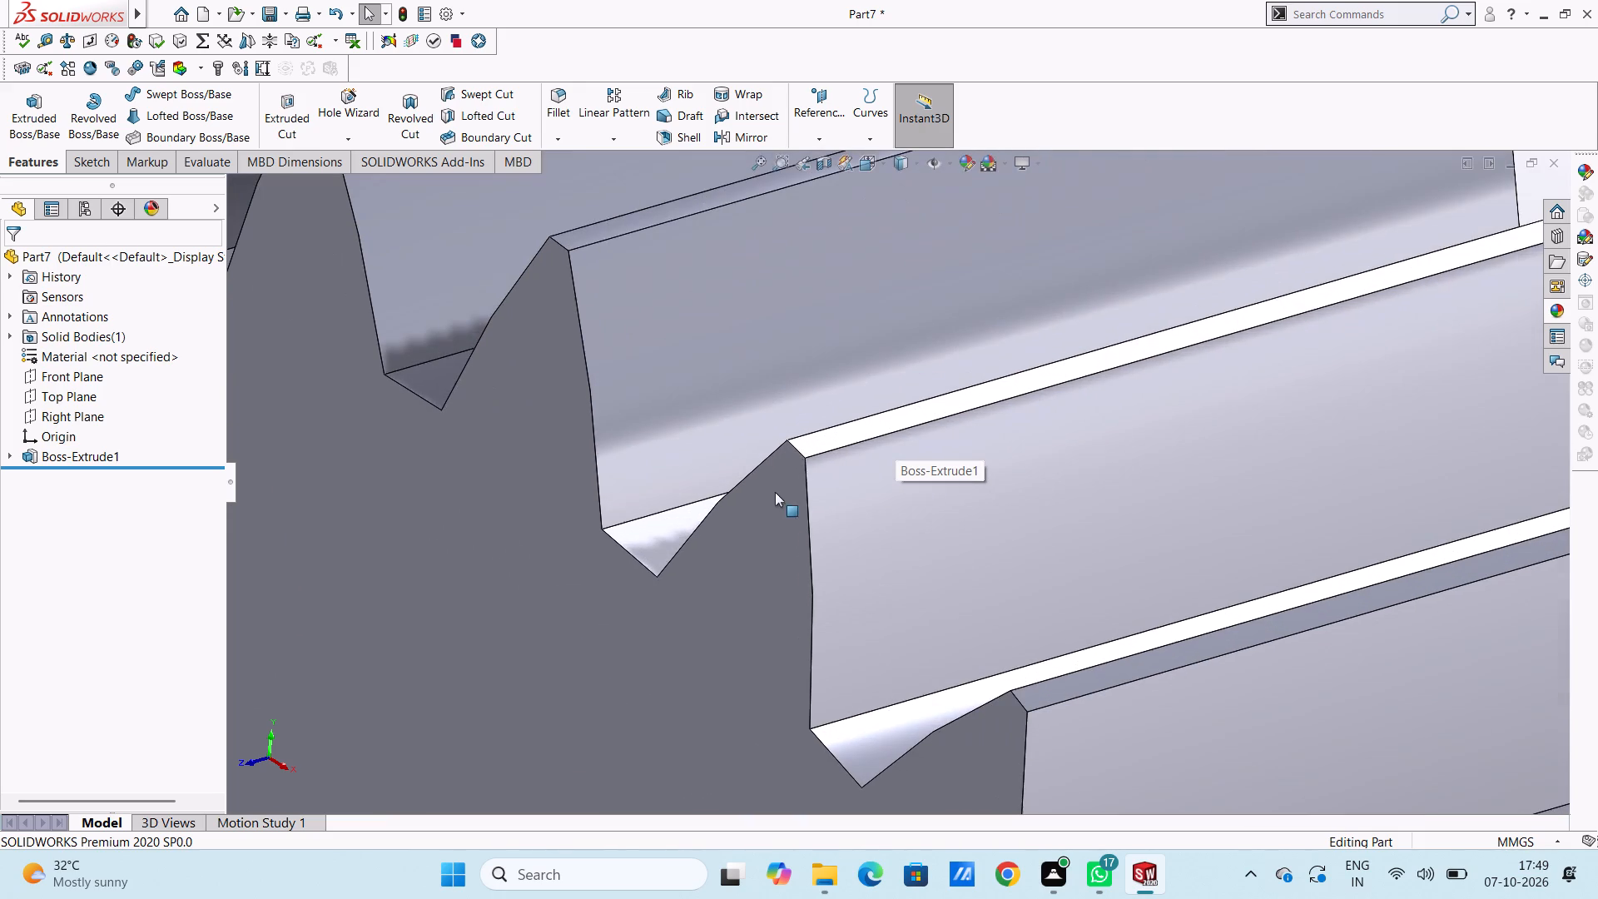
scroll(804, 450, "up", 9)
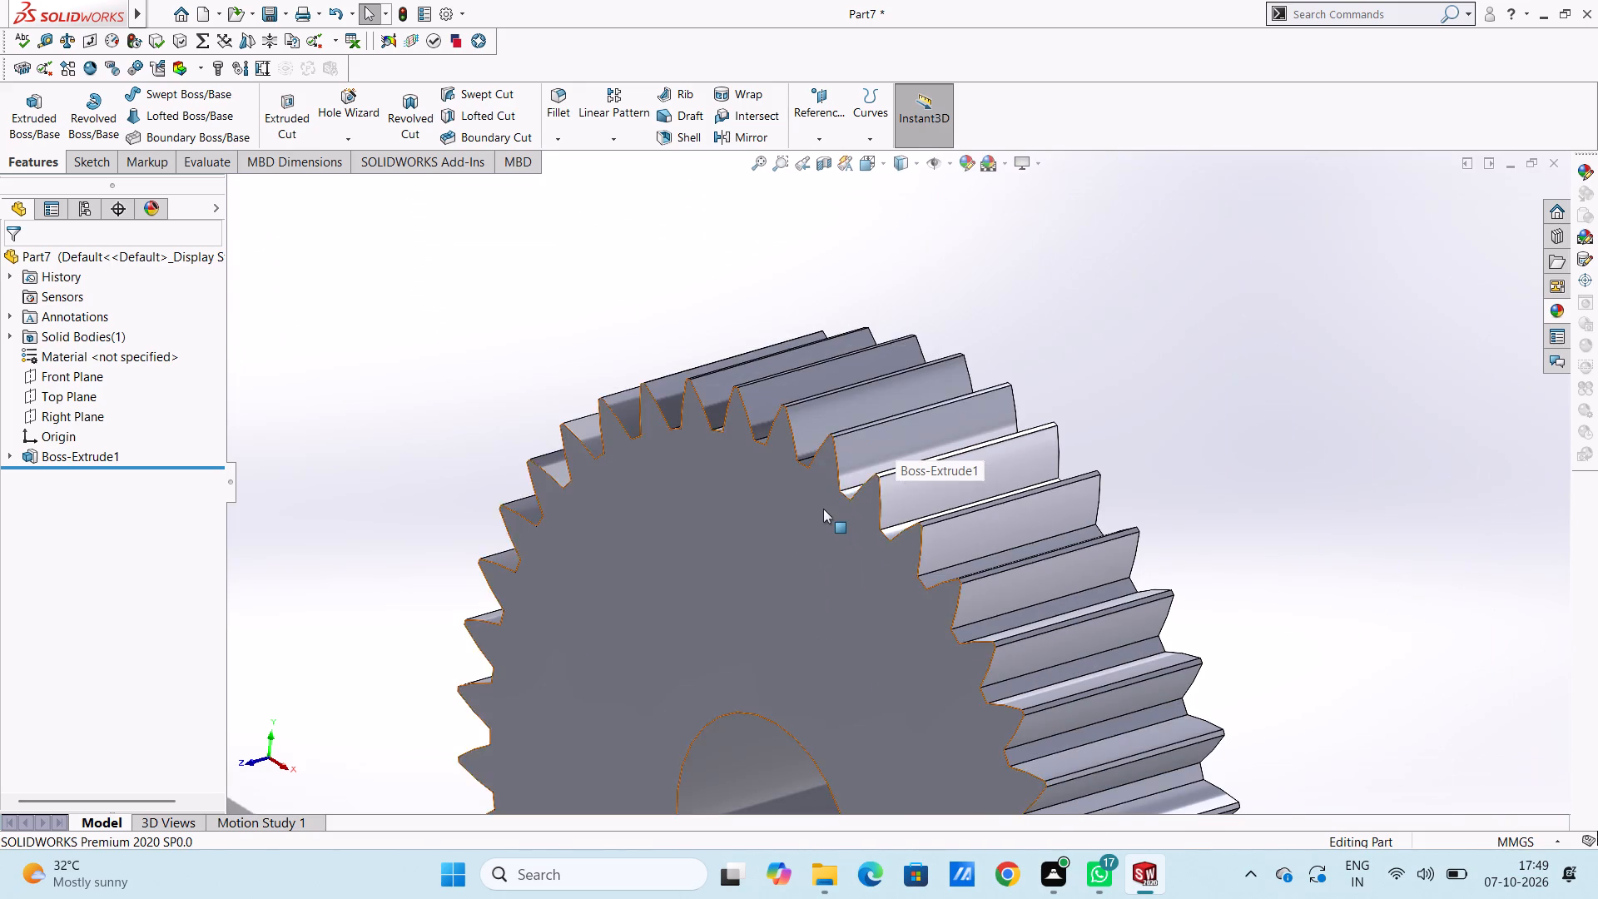
scroll(823, 509, "up", 6)
scroll(867, 653, "up", 3)
scroll(909, 547, "down", 5)
scroll(948, 420, "down", 5)
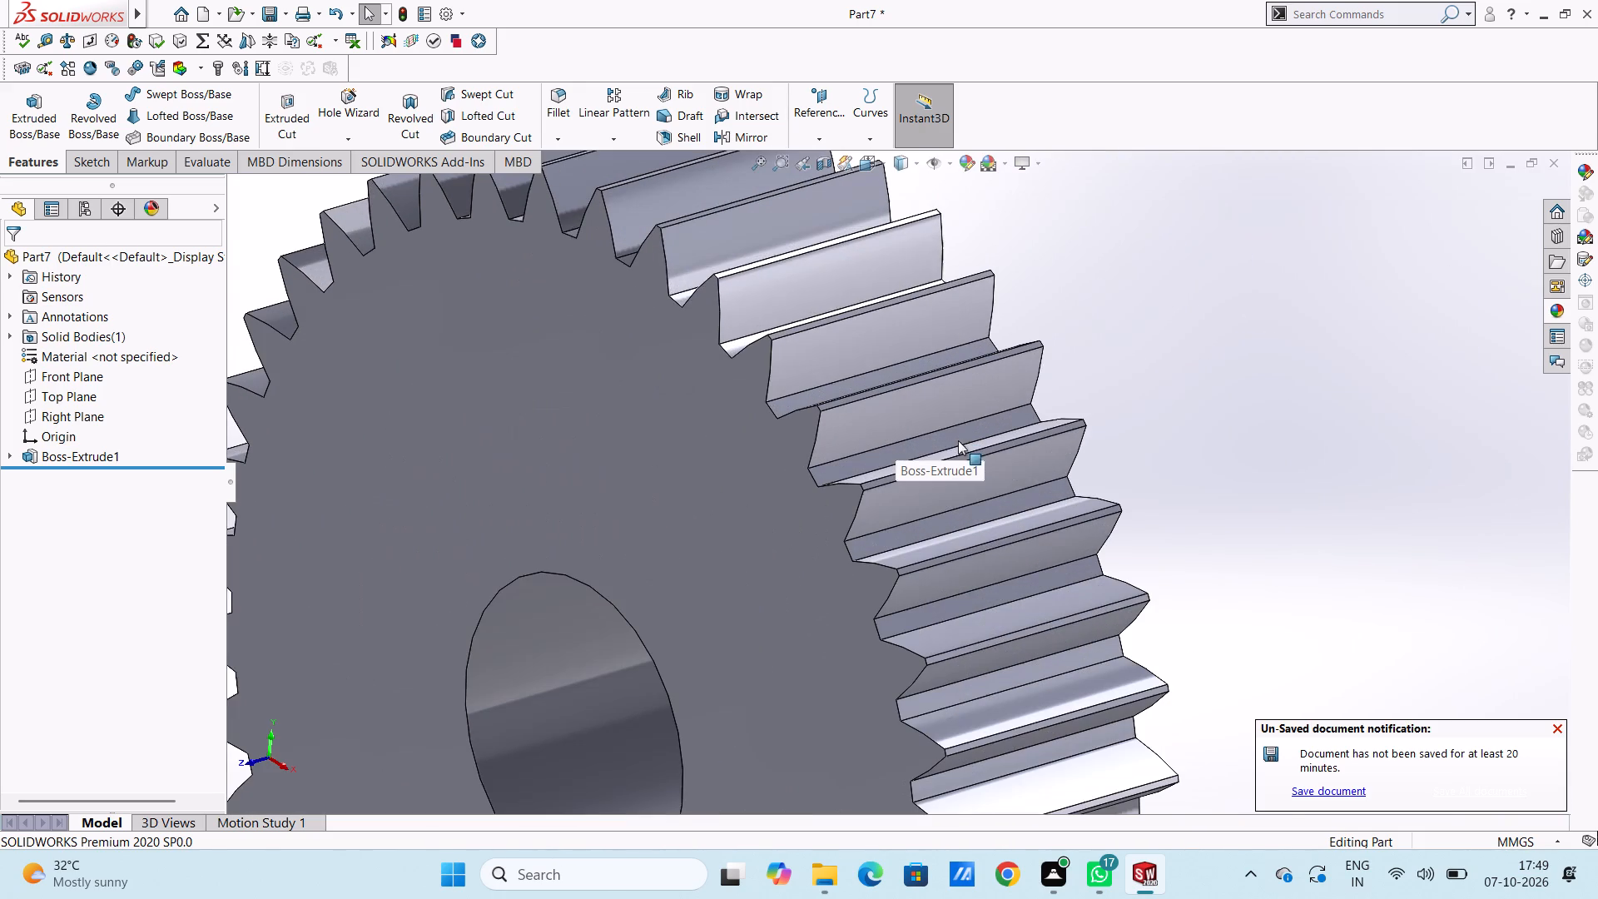
middle_click_drag(1012, 456, 887, 523)
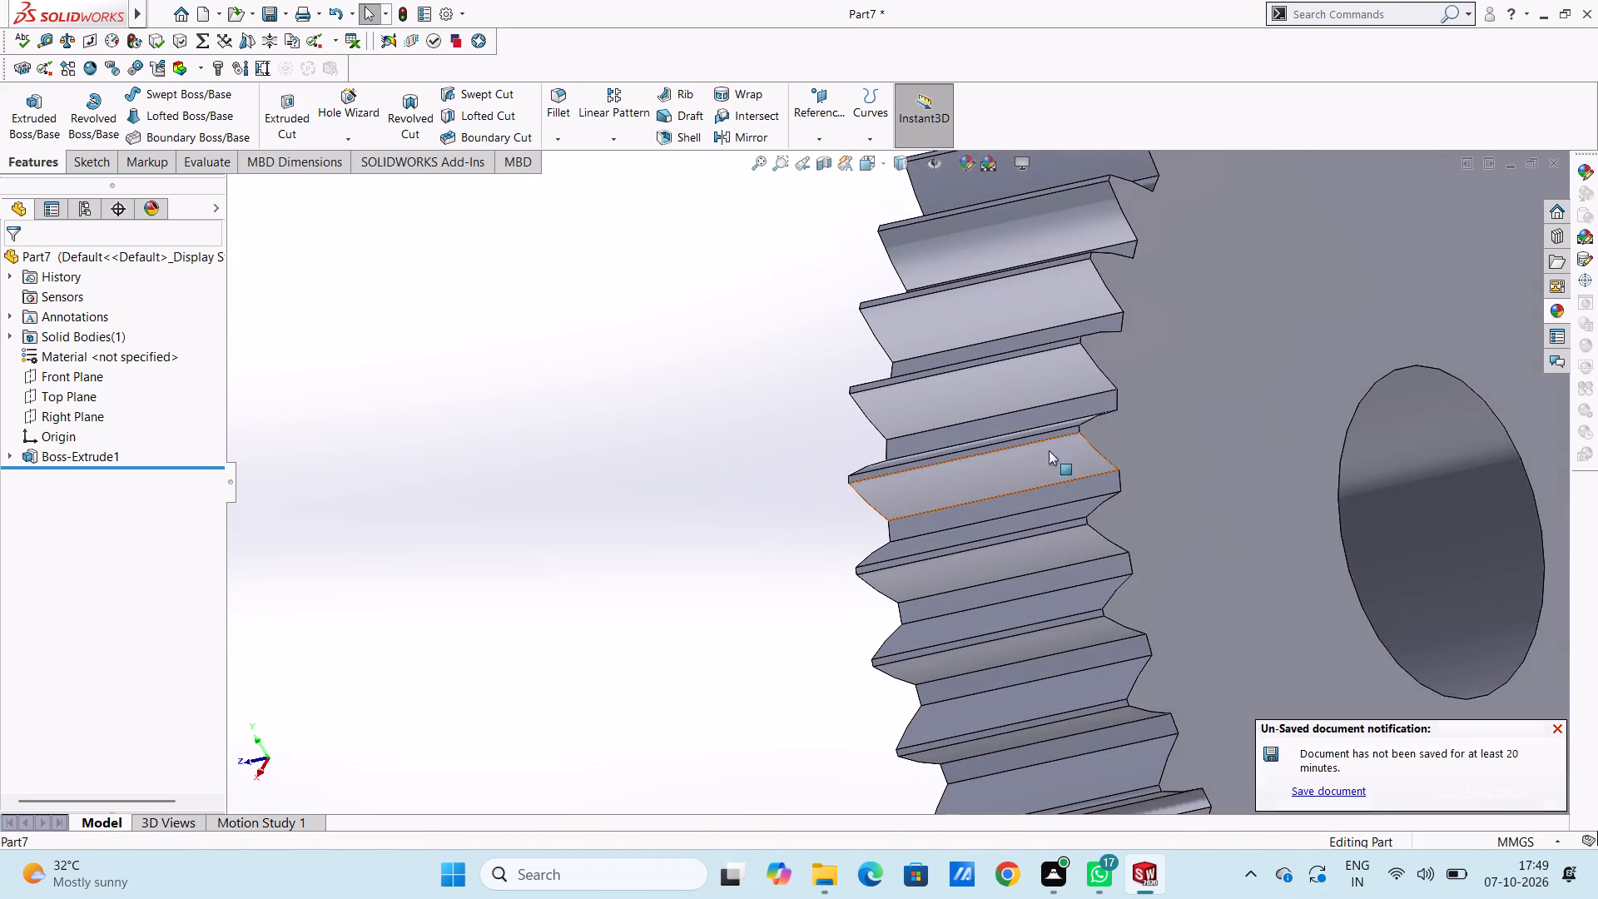
scroll(1100, 424, "up", 2)
middle_click_drag(1124, 415, 1047, 499)
scroll(1202, 382, "up", 5)
scroll(1135, 363, "down", 6)
middle_click_drag(928, 361, 845, 400)
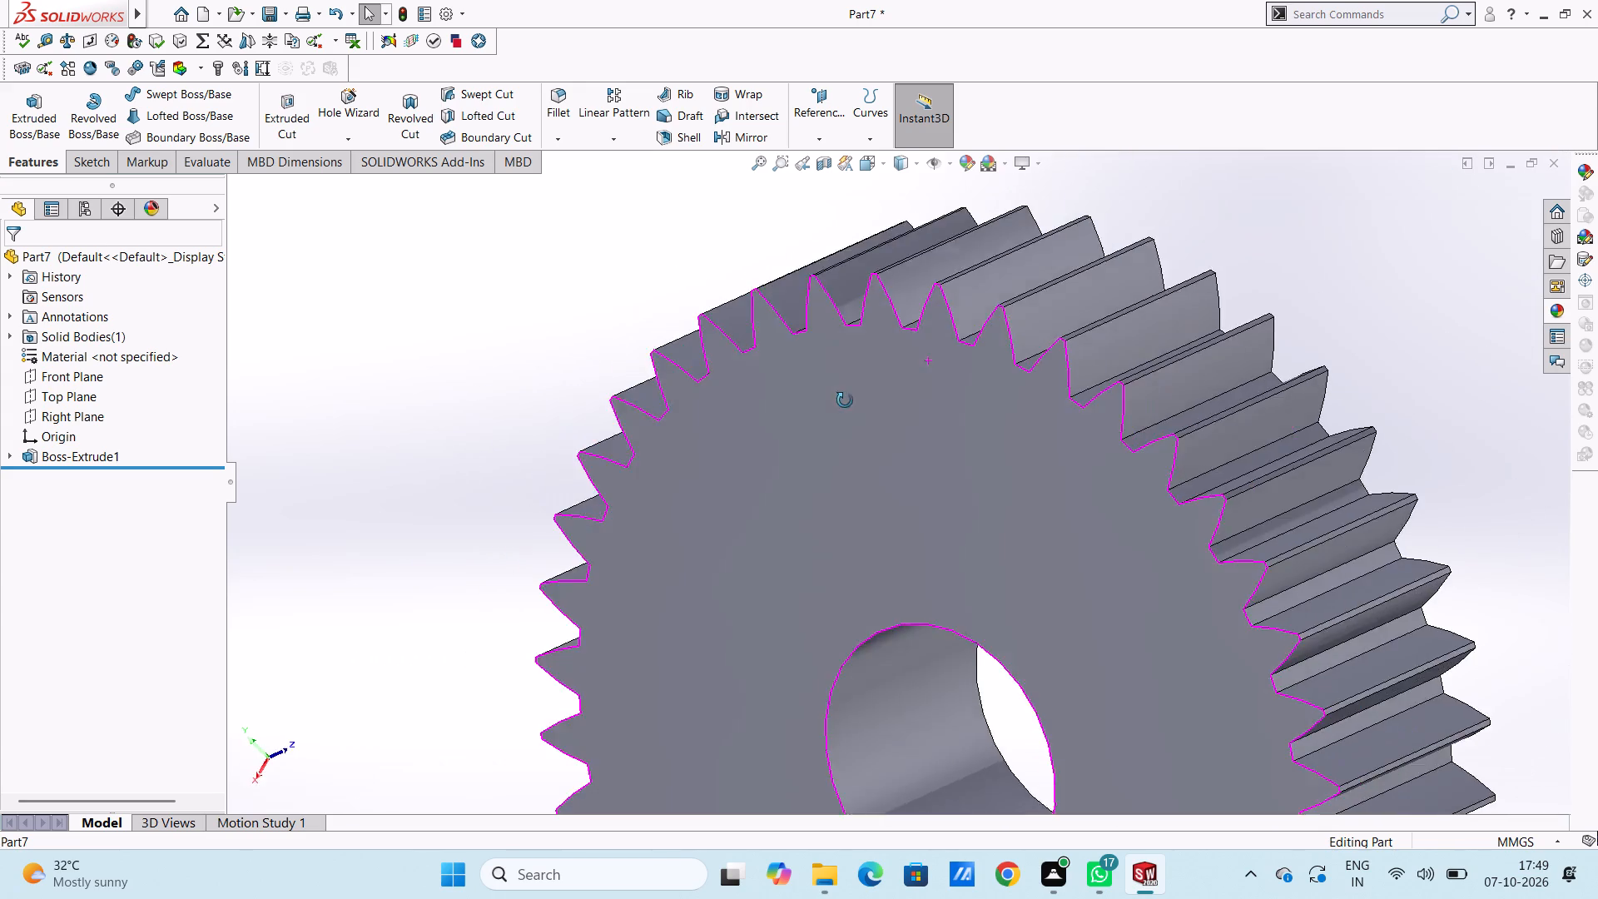
middle_click_drag(845, 400, 867, 410)
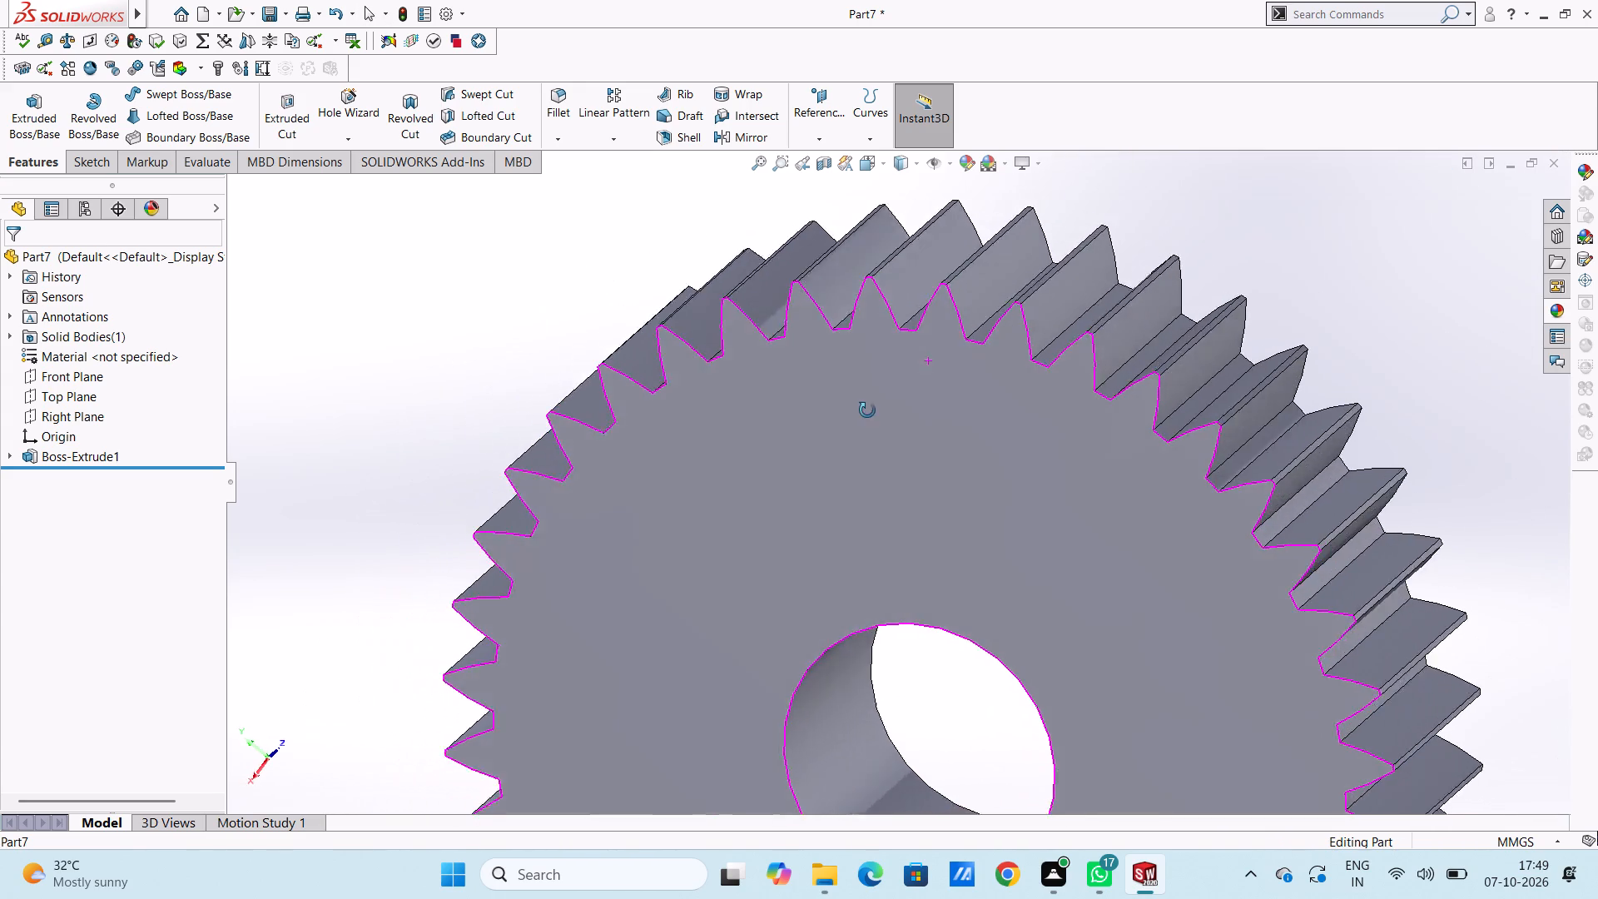
middle_click_drag(867, 410, 970, 377)
scroll(998, 420, "up", 3)
middle_click_drag(900, 489, 873, 494)
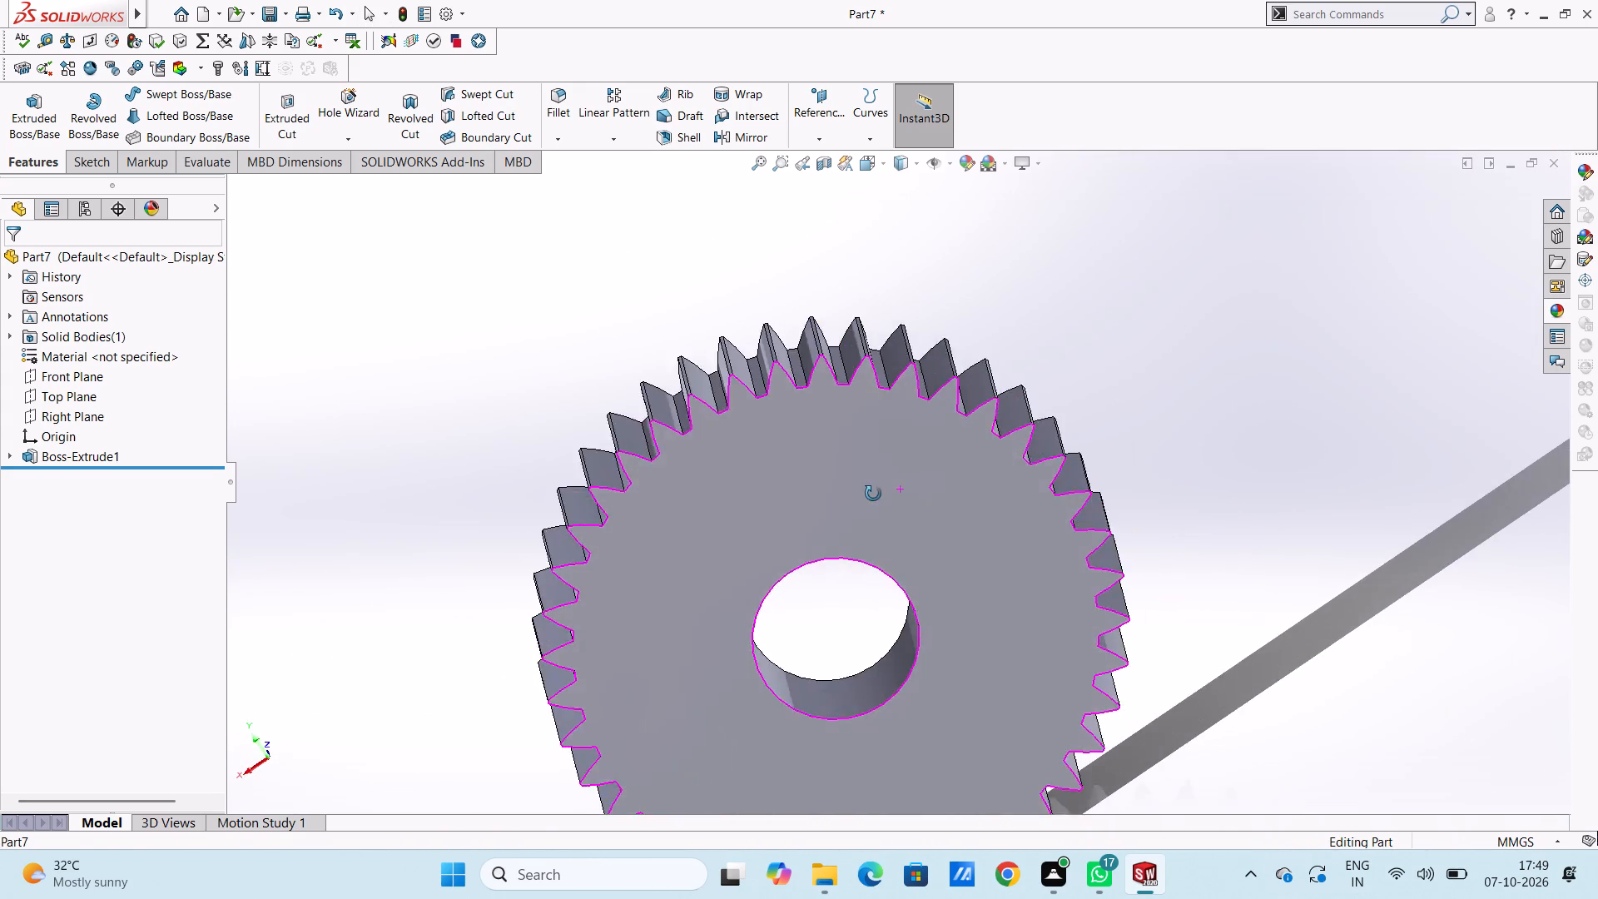
middle_click_drag(873, 494, 821, 459)
middle_click_drag(821, 457, 814, 430)
middle_click_drag(837, 368, 877, 375)
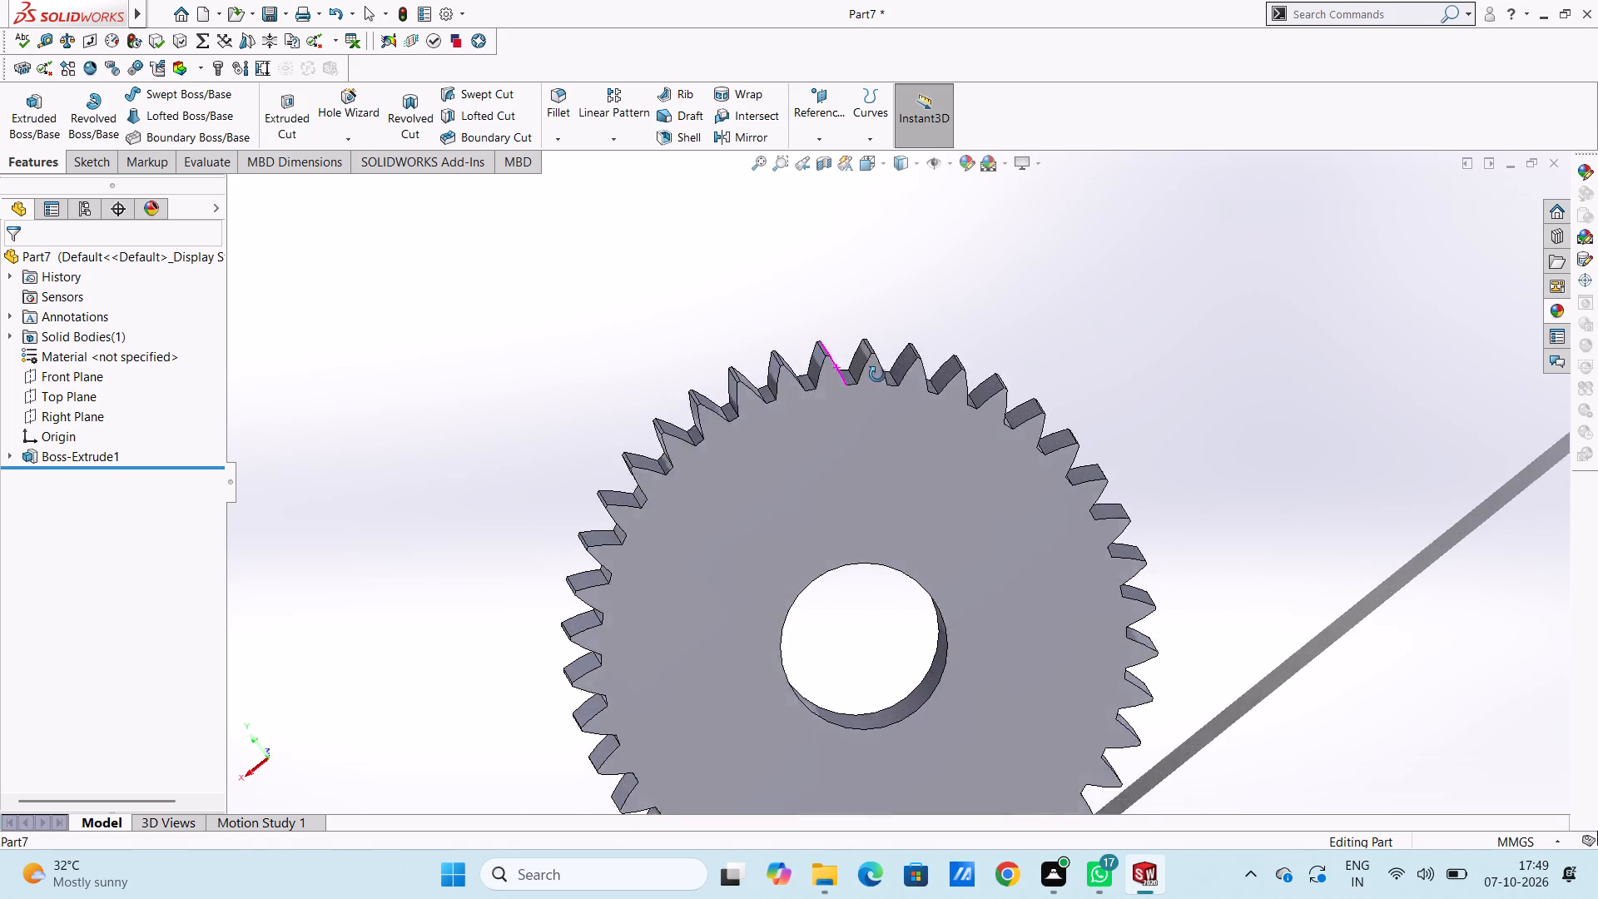
middle_click_drag(877, 375, 925, 387)
middle_click_drag(865, 483, 1040, 424)
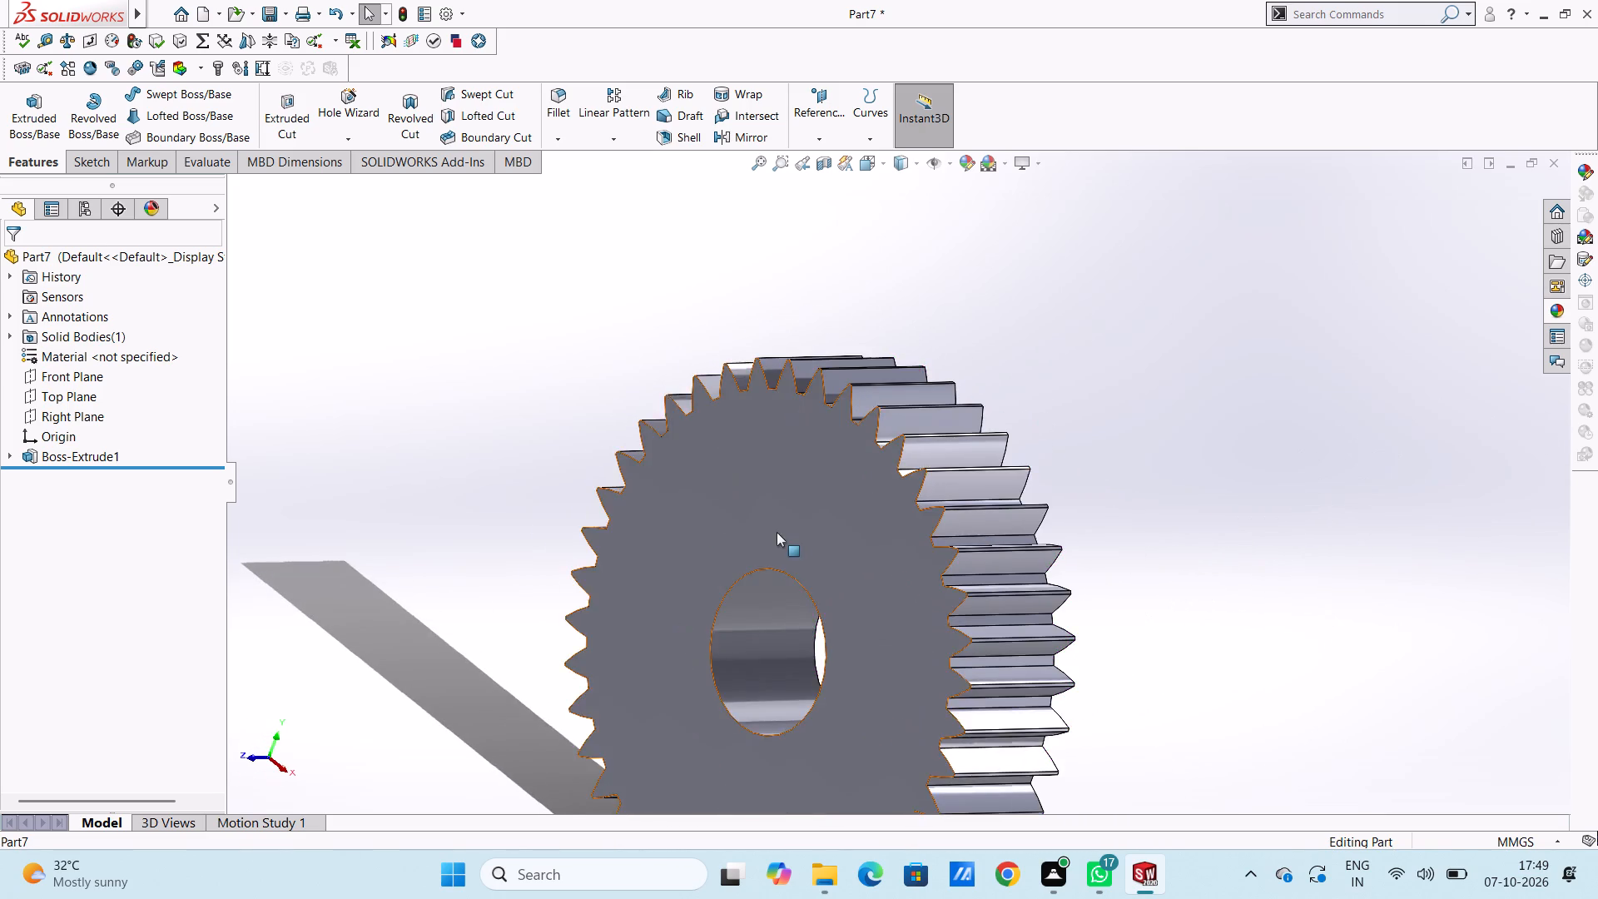
middle_click_drag(785, 529, 916, 543)
scroll(870, 547, "up", 5)
middle_click_drag(1056, 489, 988, 490)
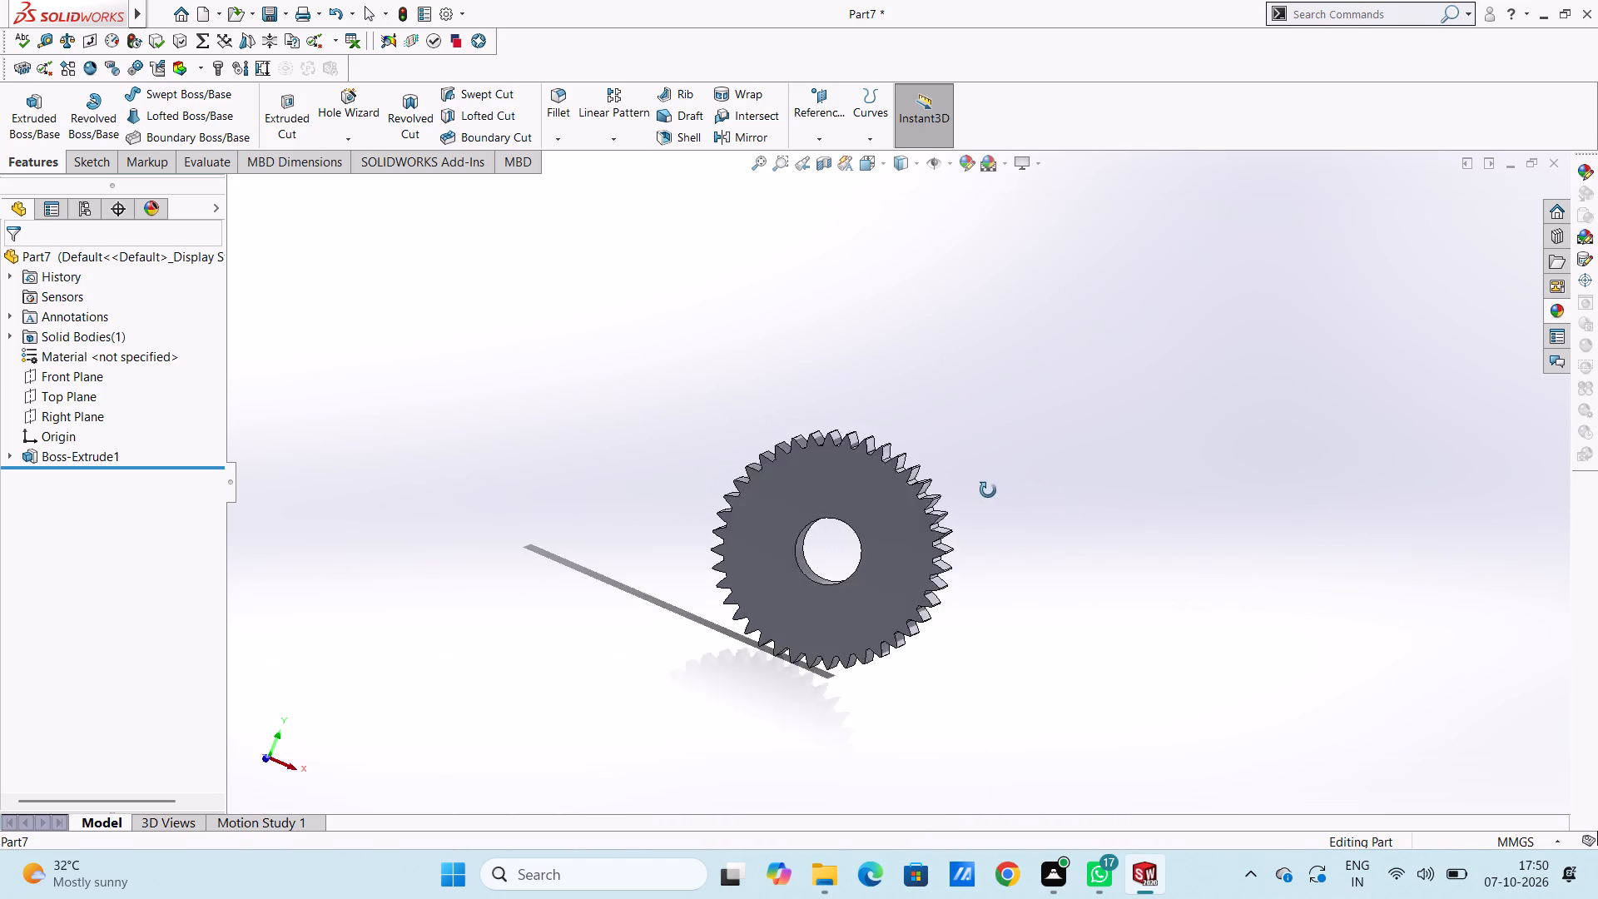
middle_click_drag(988, 490, 952, 516)
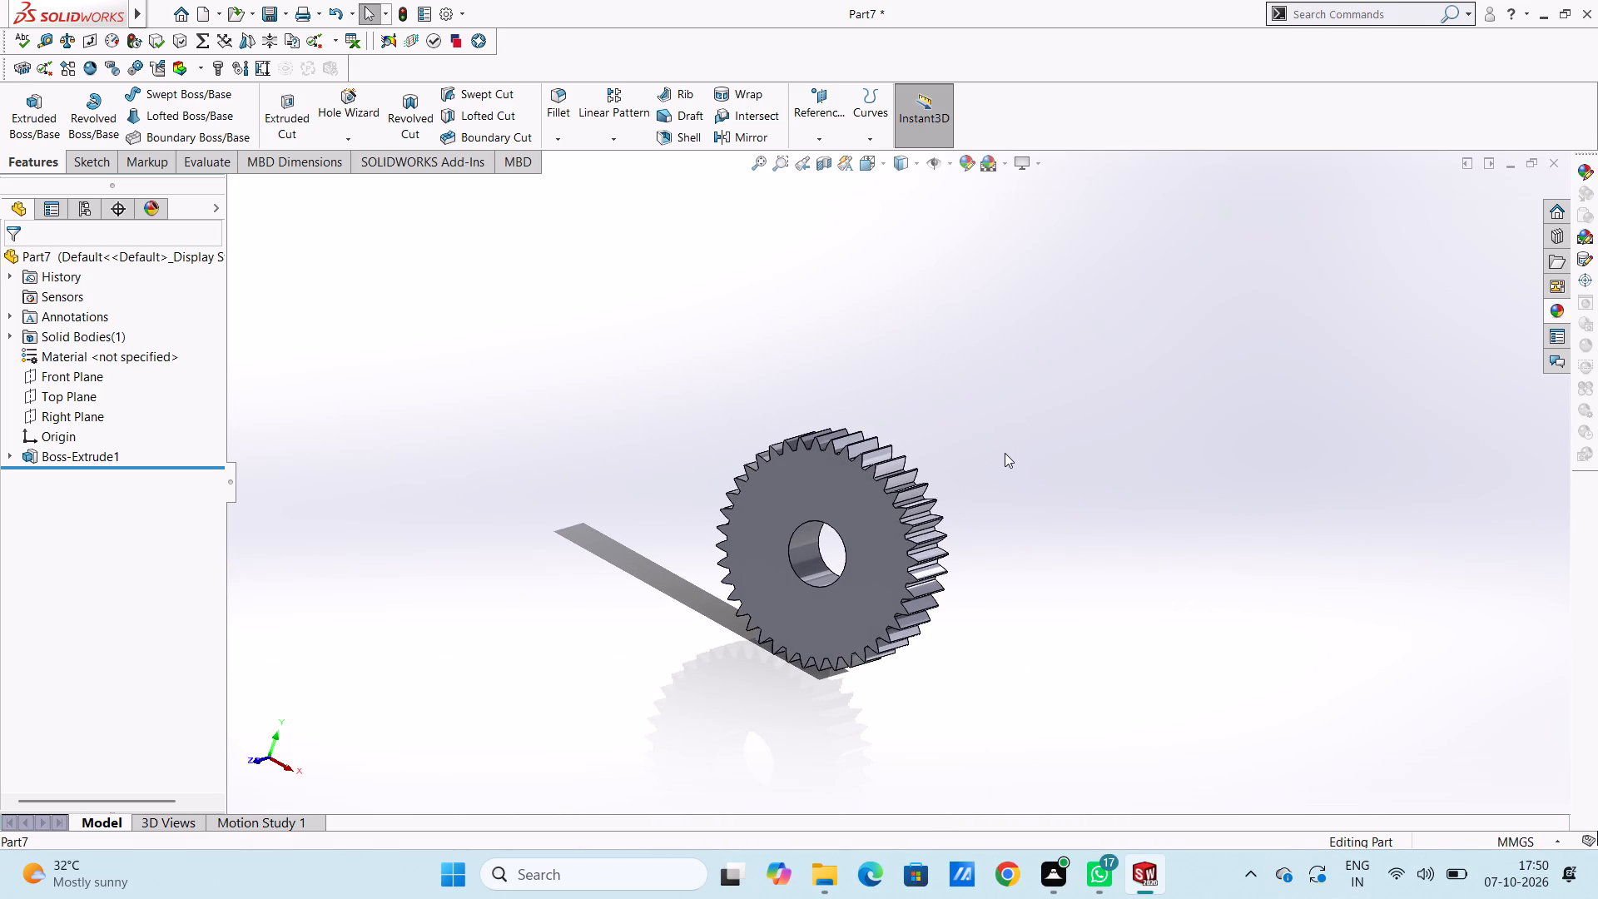
Start a sketch on the gear's front face and draw a circle about 88 mm in diameter centred on the origin.
key("ctrl+1")
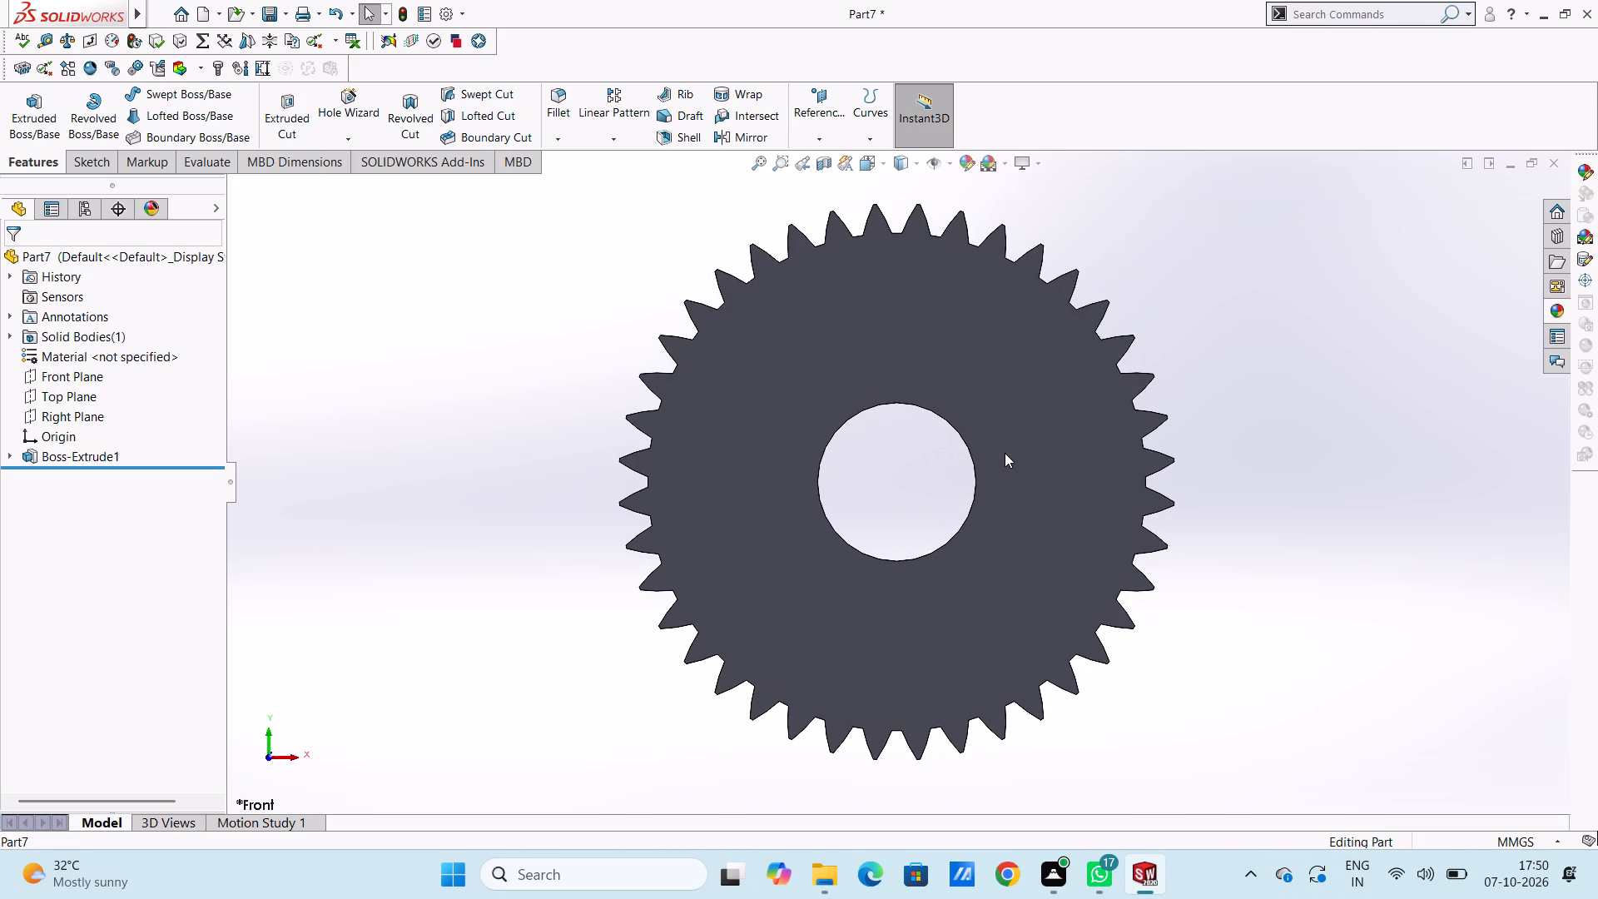
left_click(996, 374)
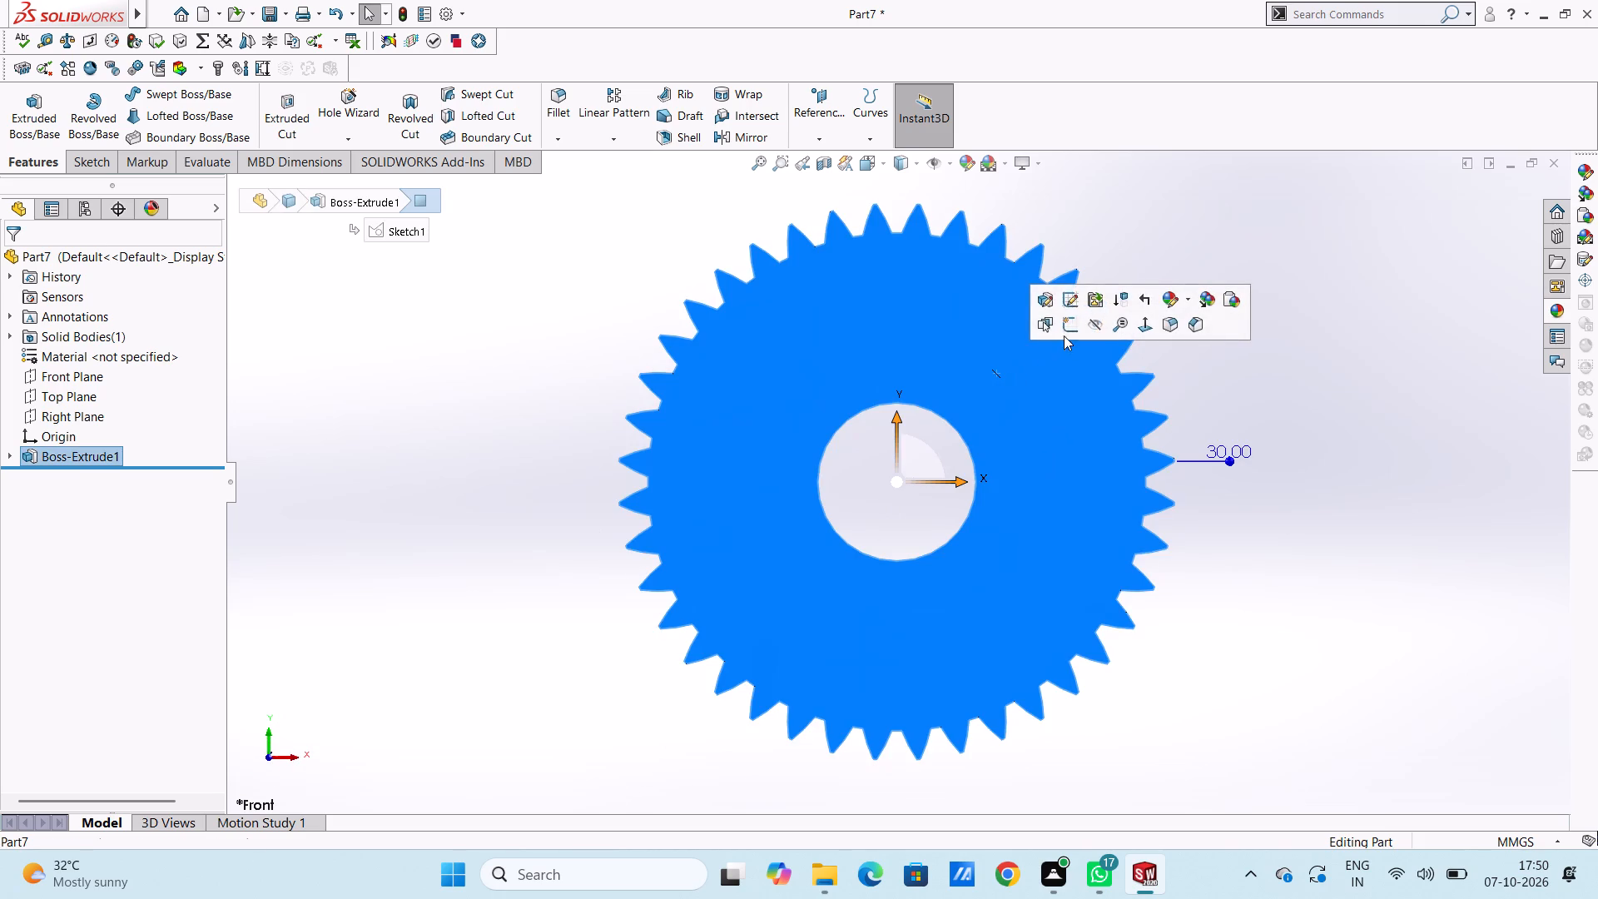
left_click(1074, 327)
left_click(452, 368)
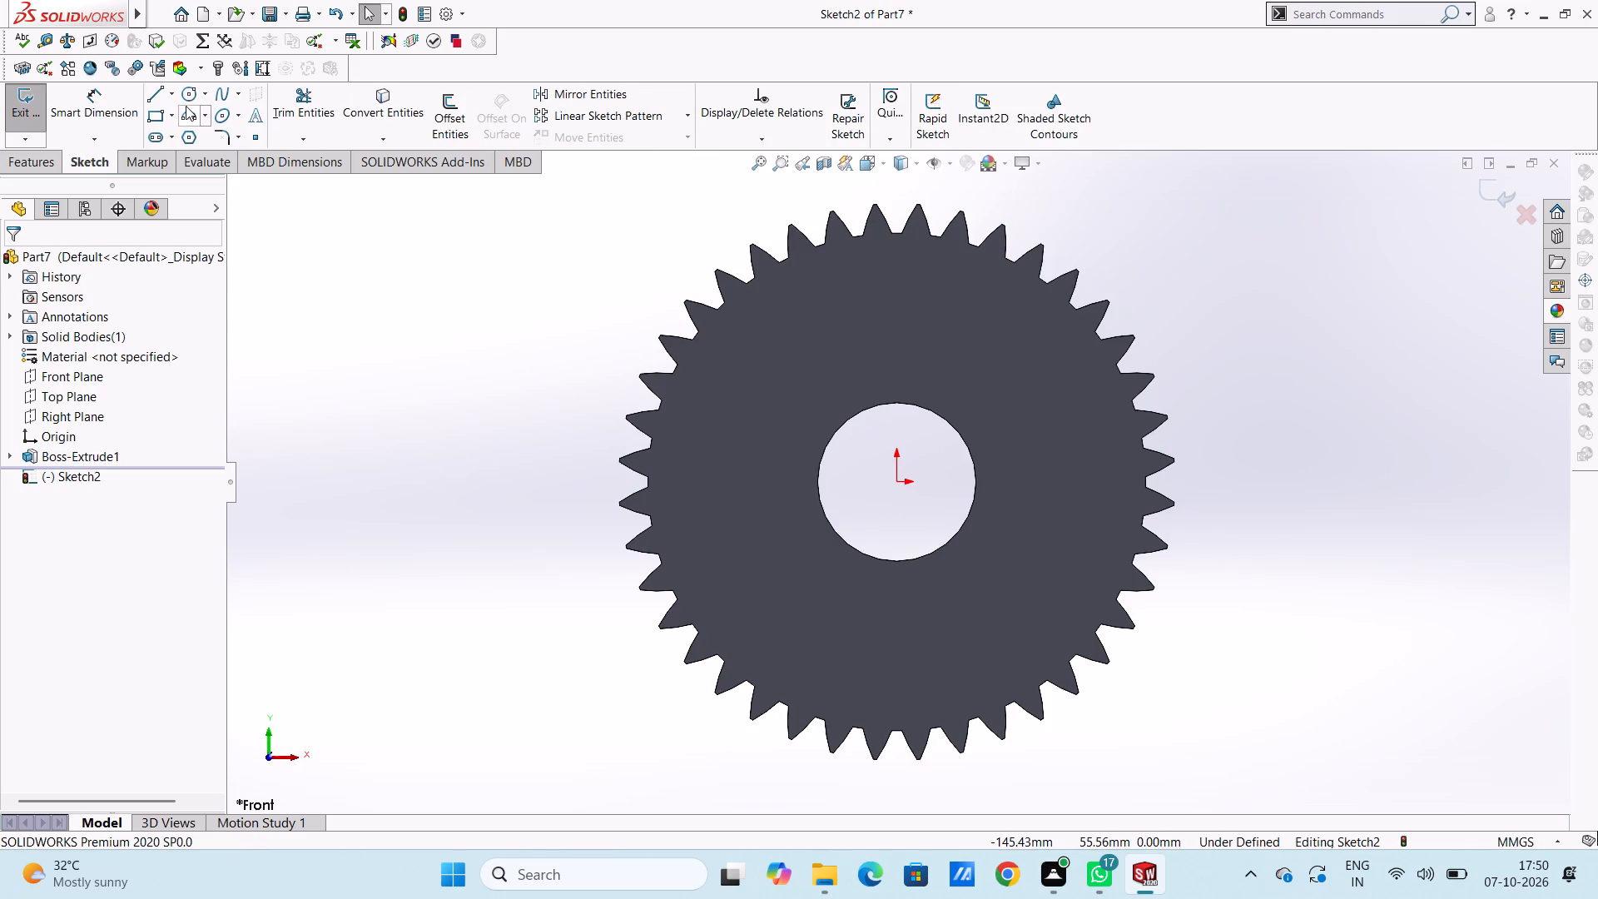
left_click(186, 93)
left_click(896, 484)
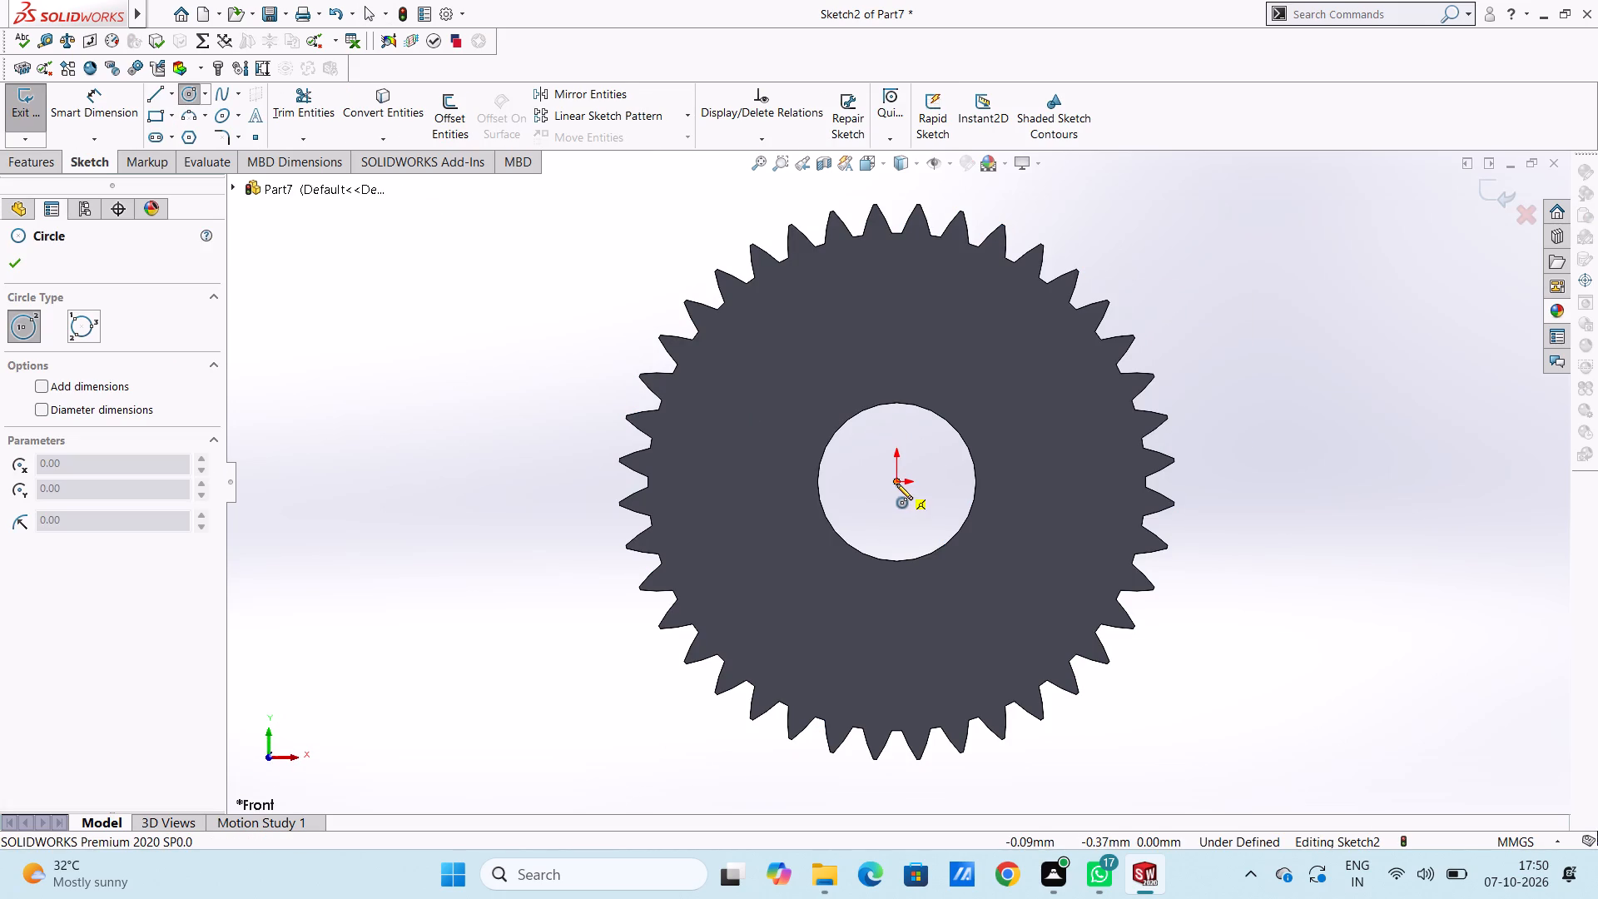
left_click(742, 357)
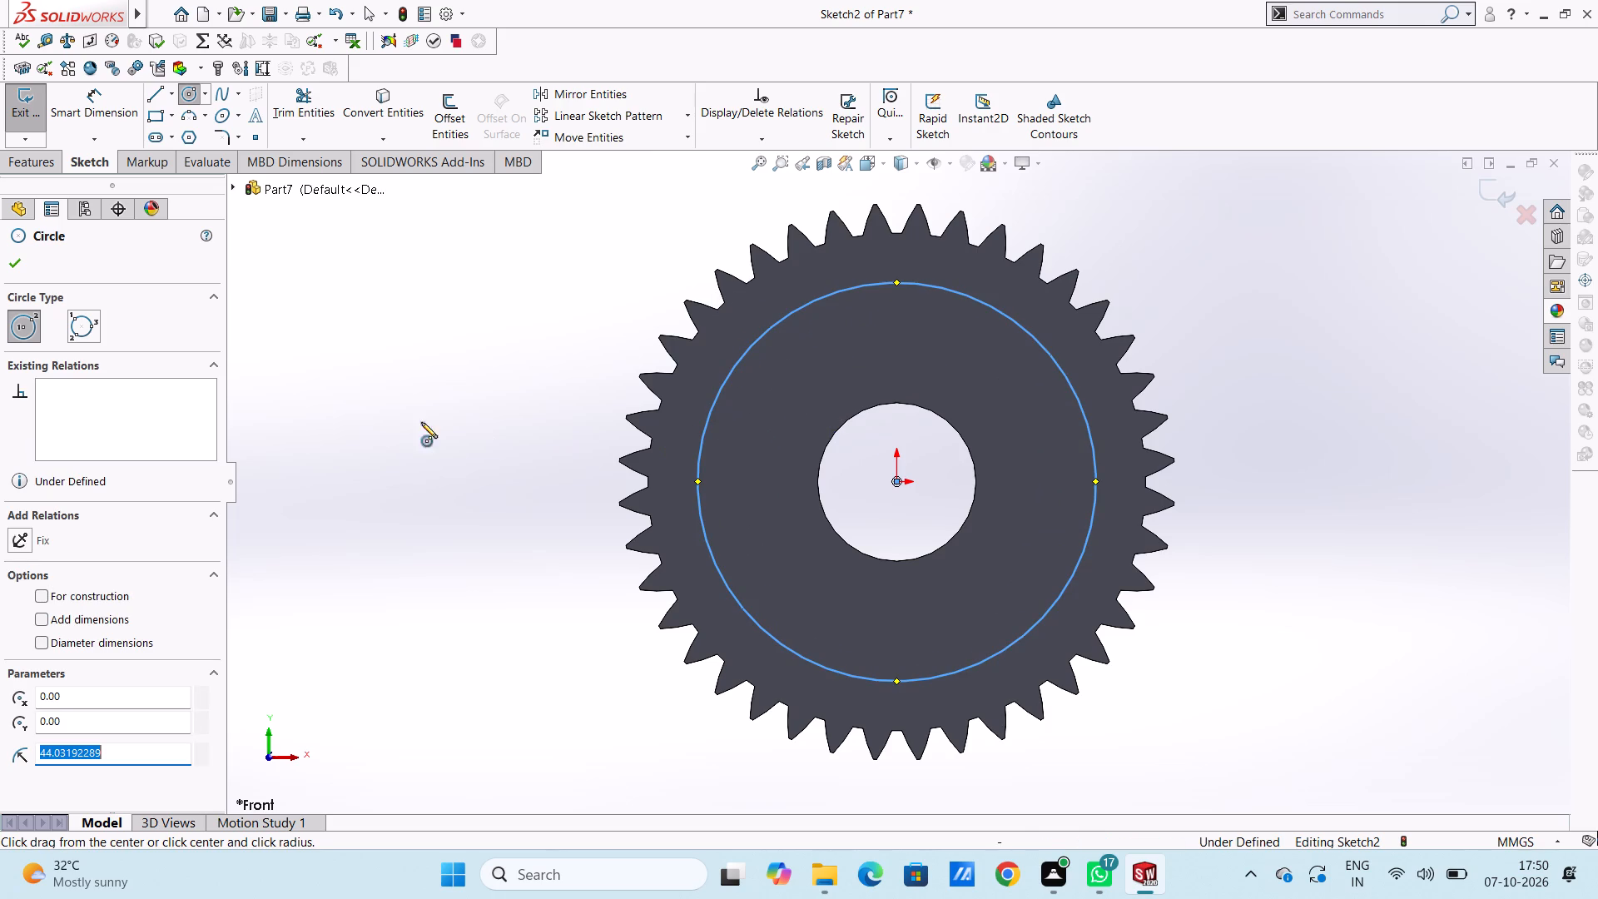
left_click(12, 263)
Dimension the circle on the gear's front face to a diameter of 105 mm.
left_click(107, 107)
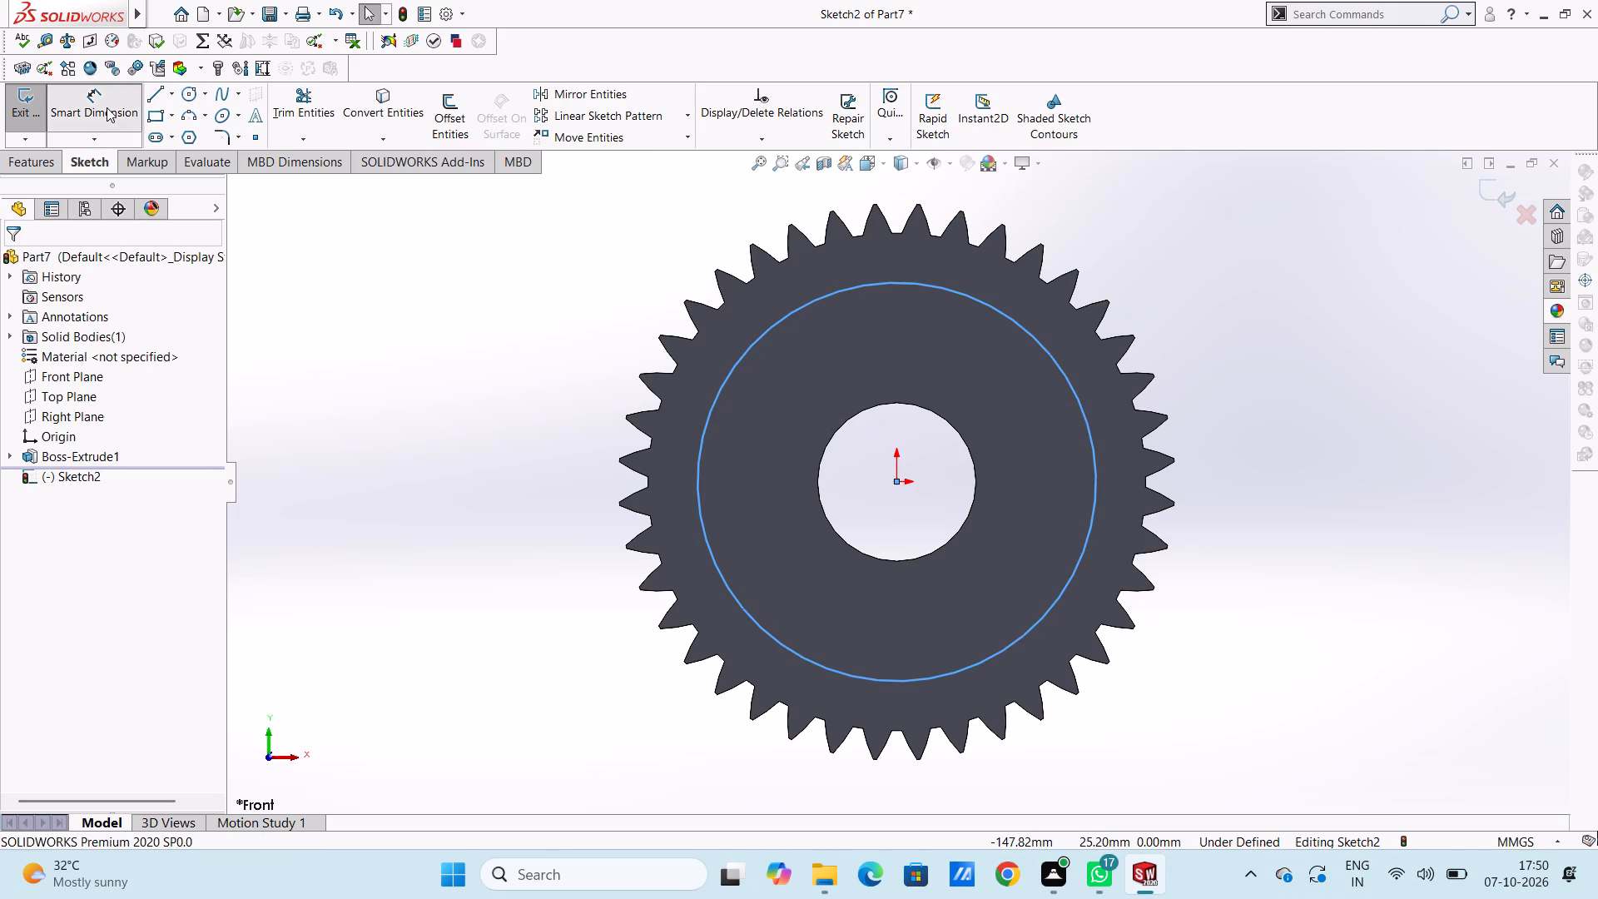
scroll(524, 323, "up", 4)
left_click(801, 472)
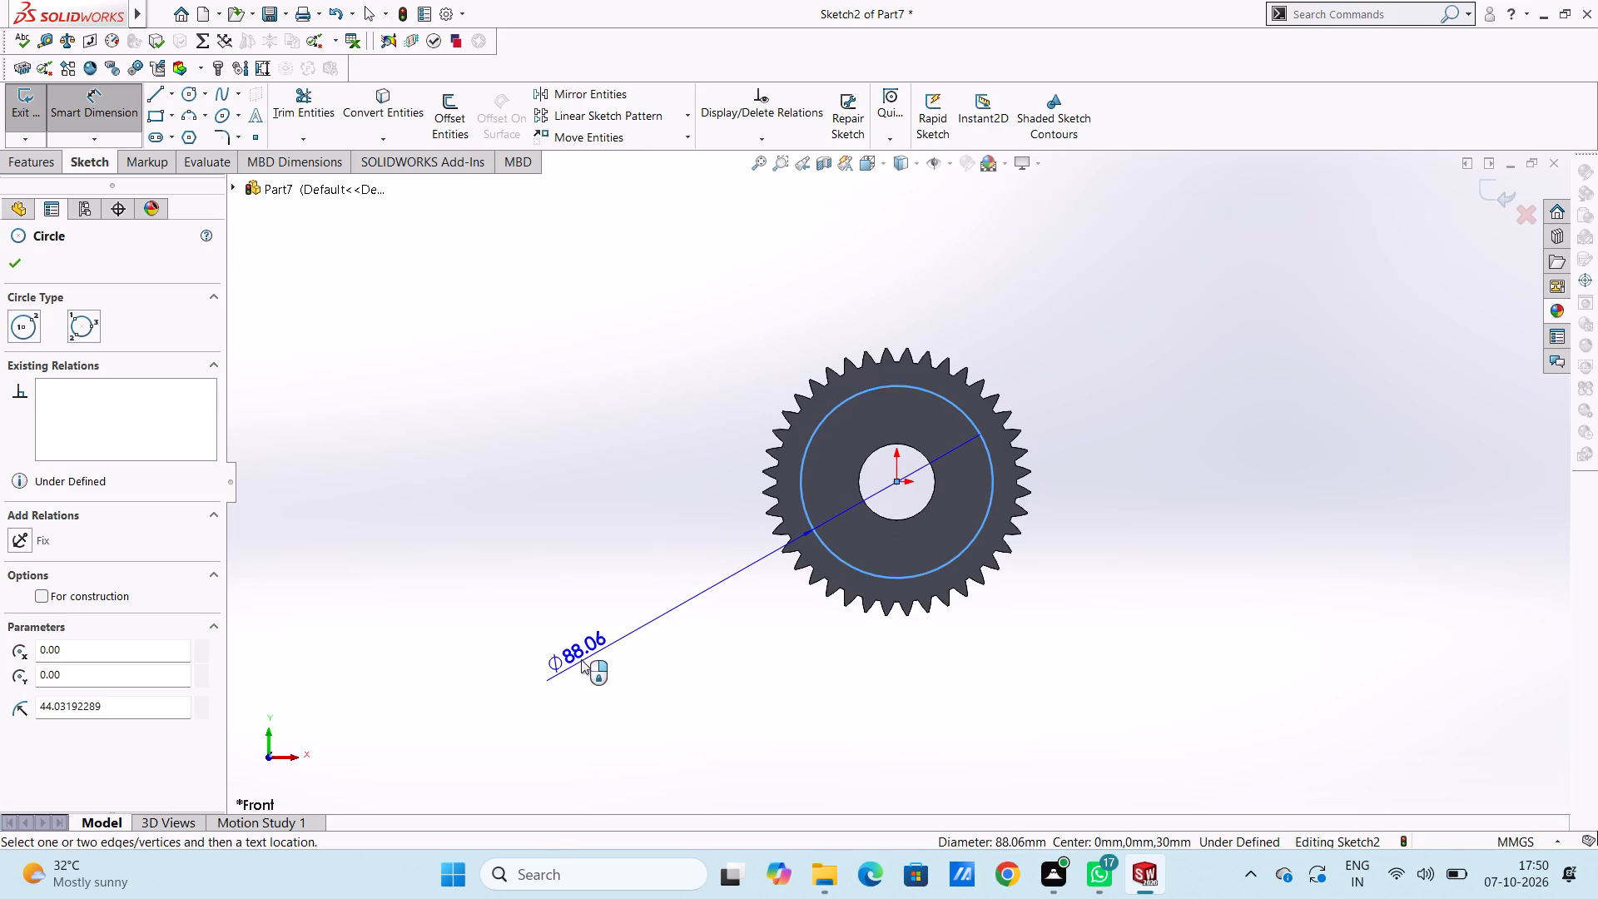
left_click(581, 659)
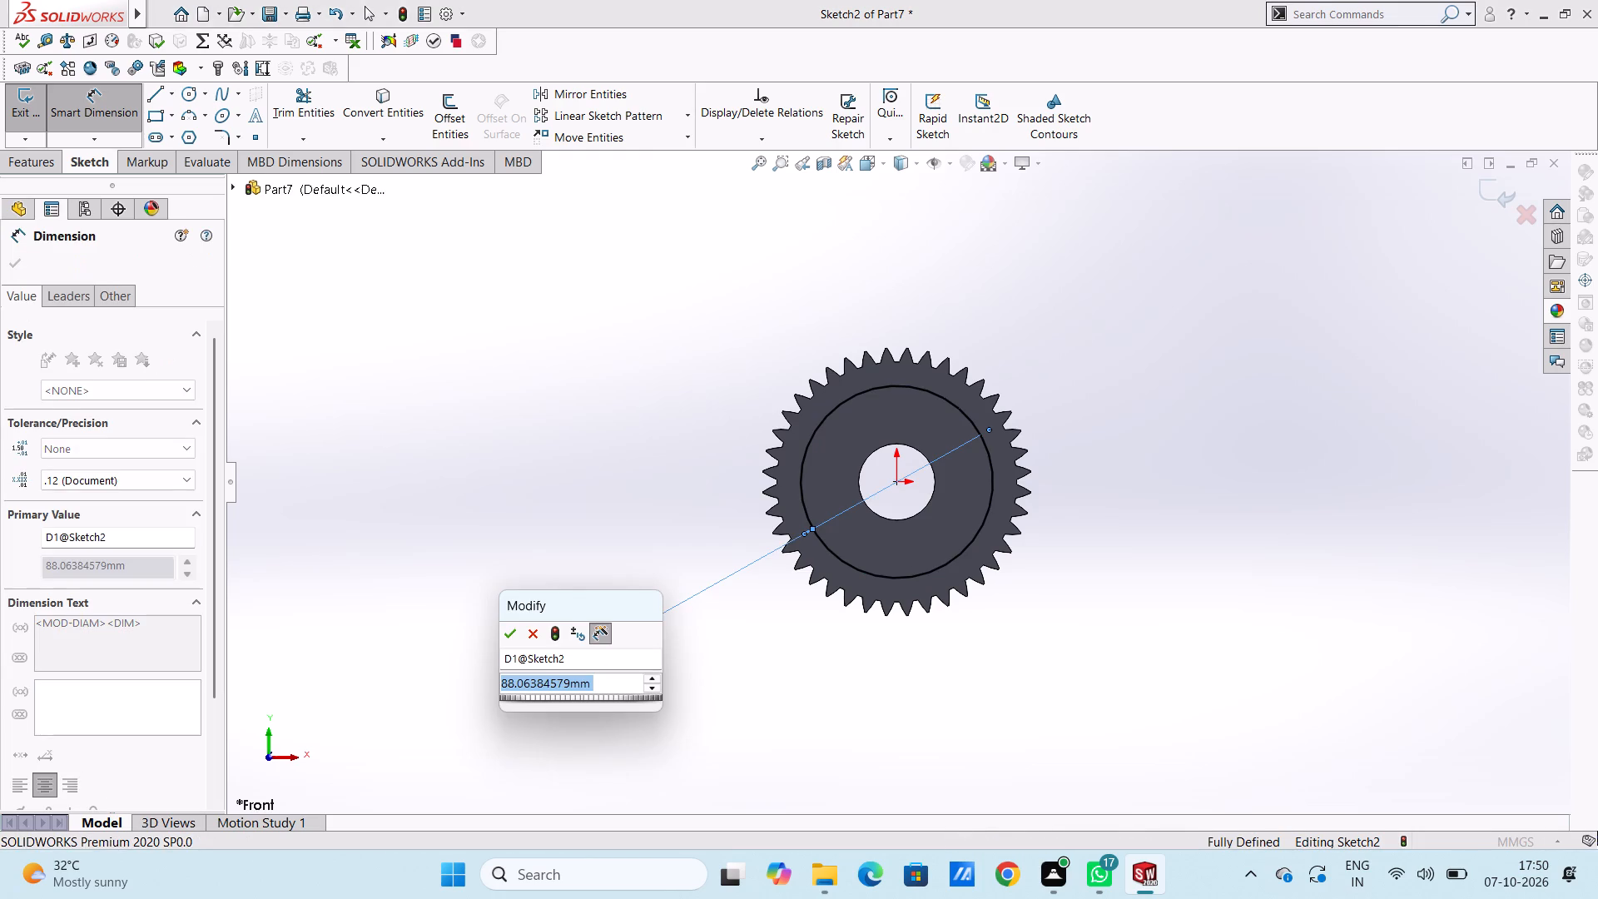
type("105")
key("Return")
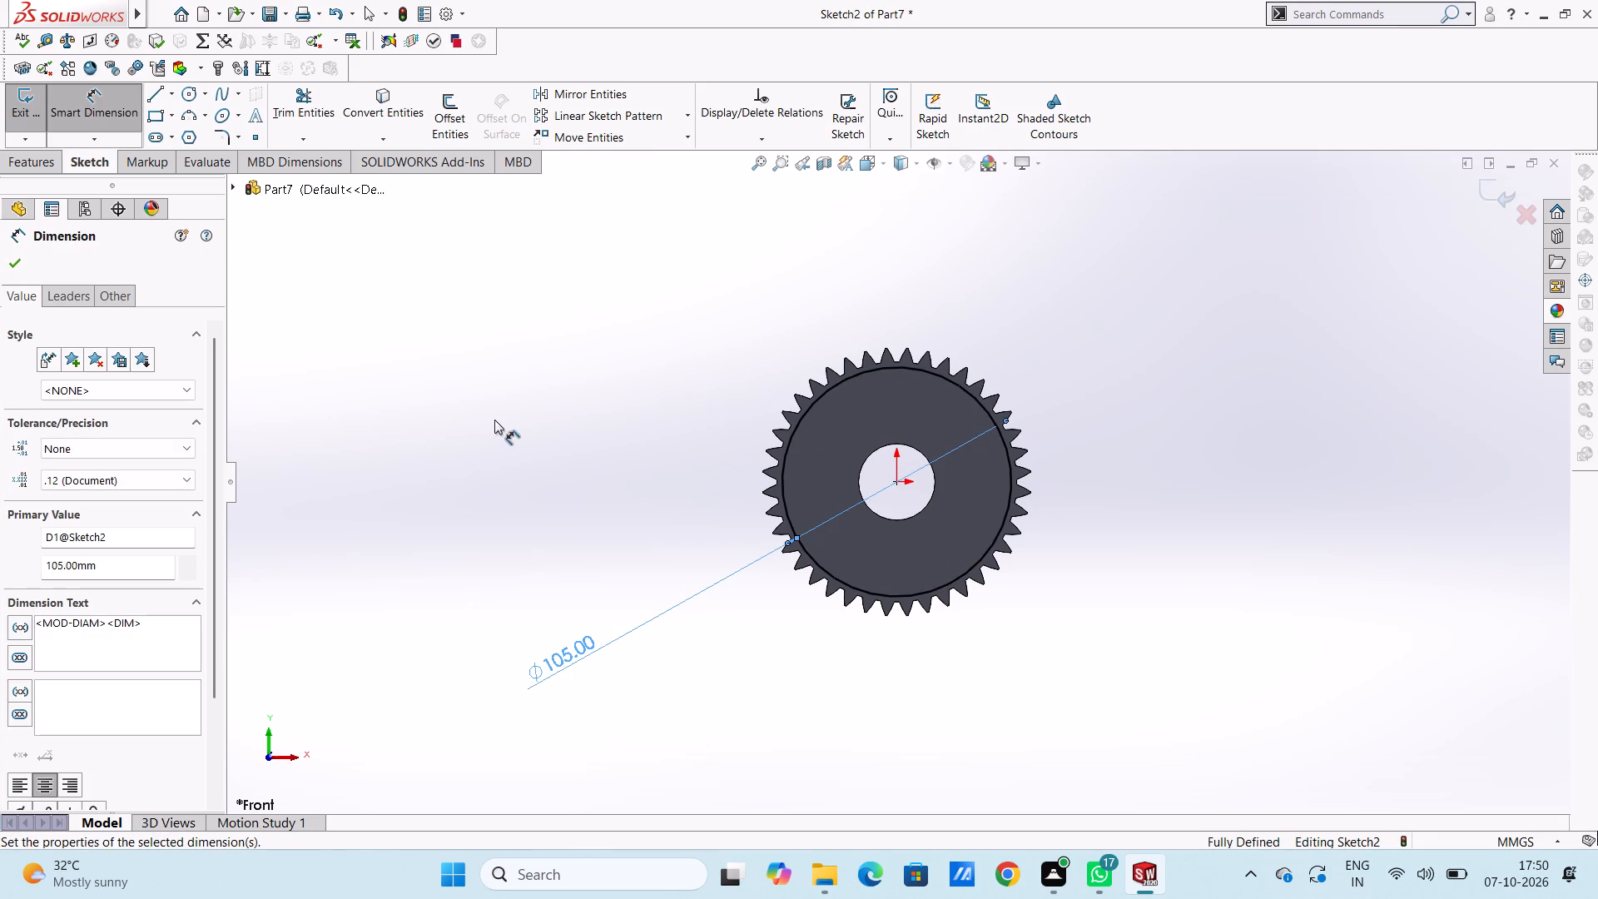
left_click(605, 357)
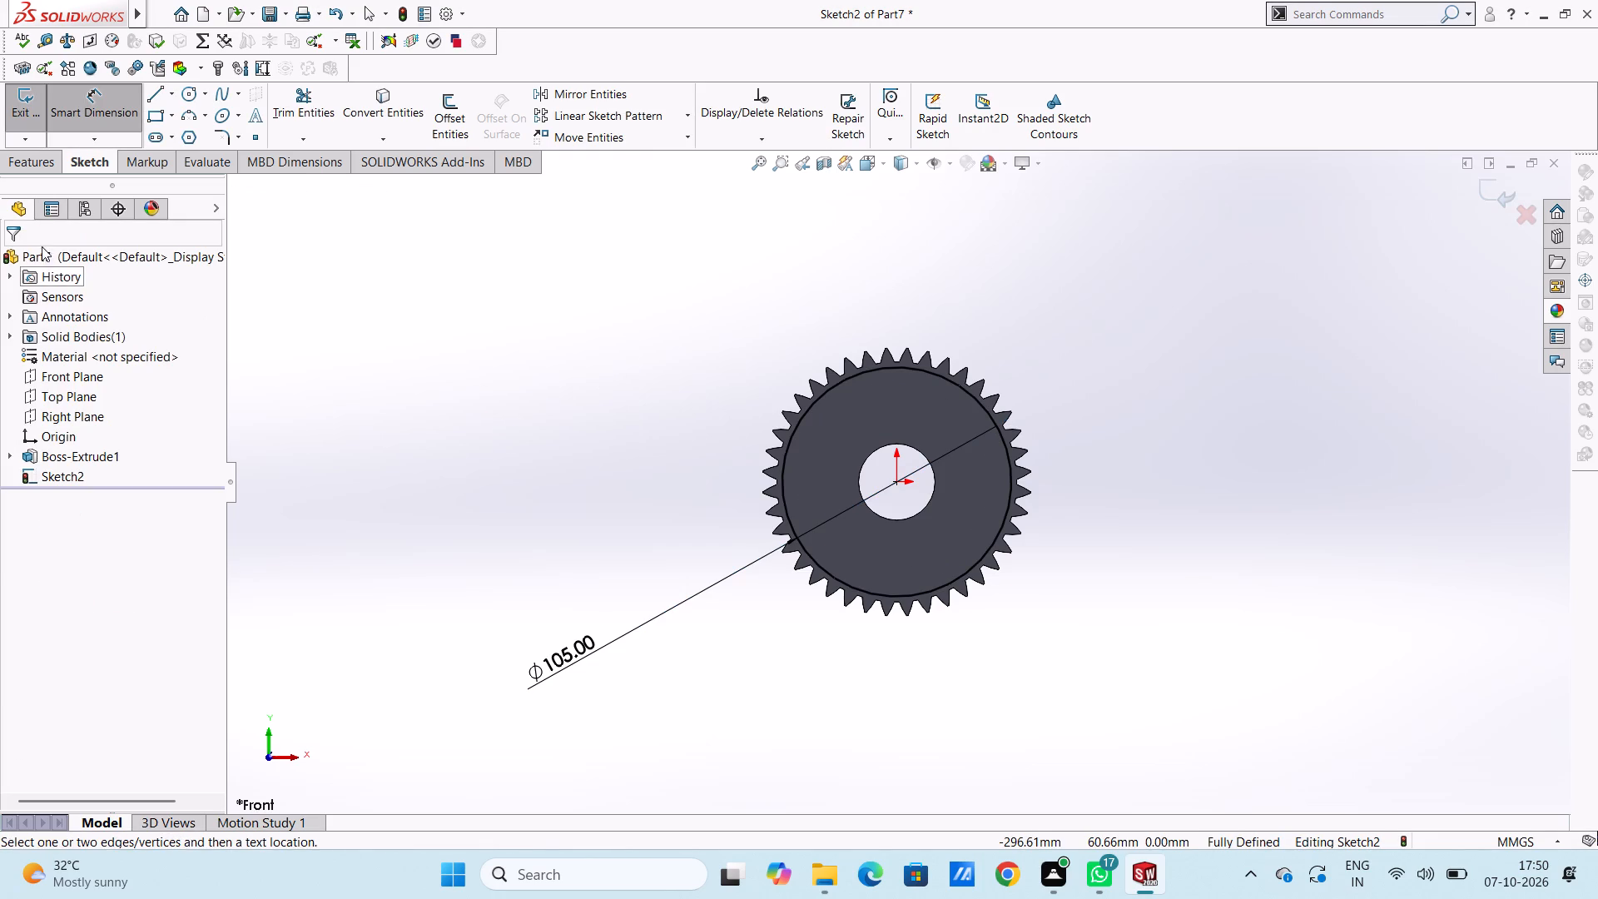
Extrude the 105 mm circle as a blind boss 5 mm deep from the gear's front face.
left_click(37, 165)
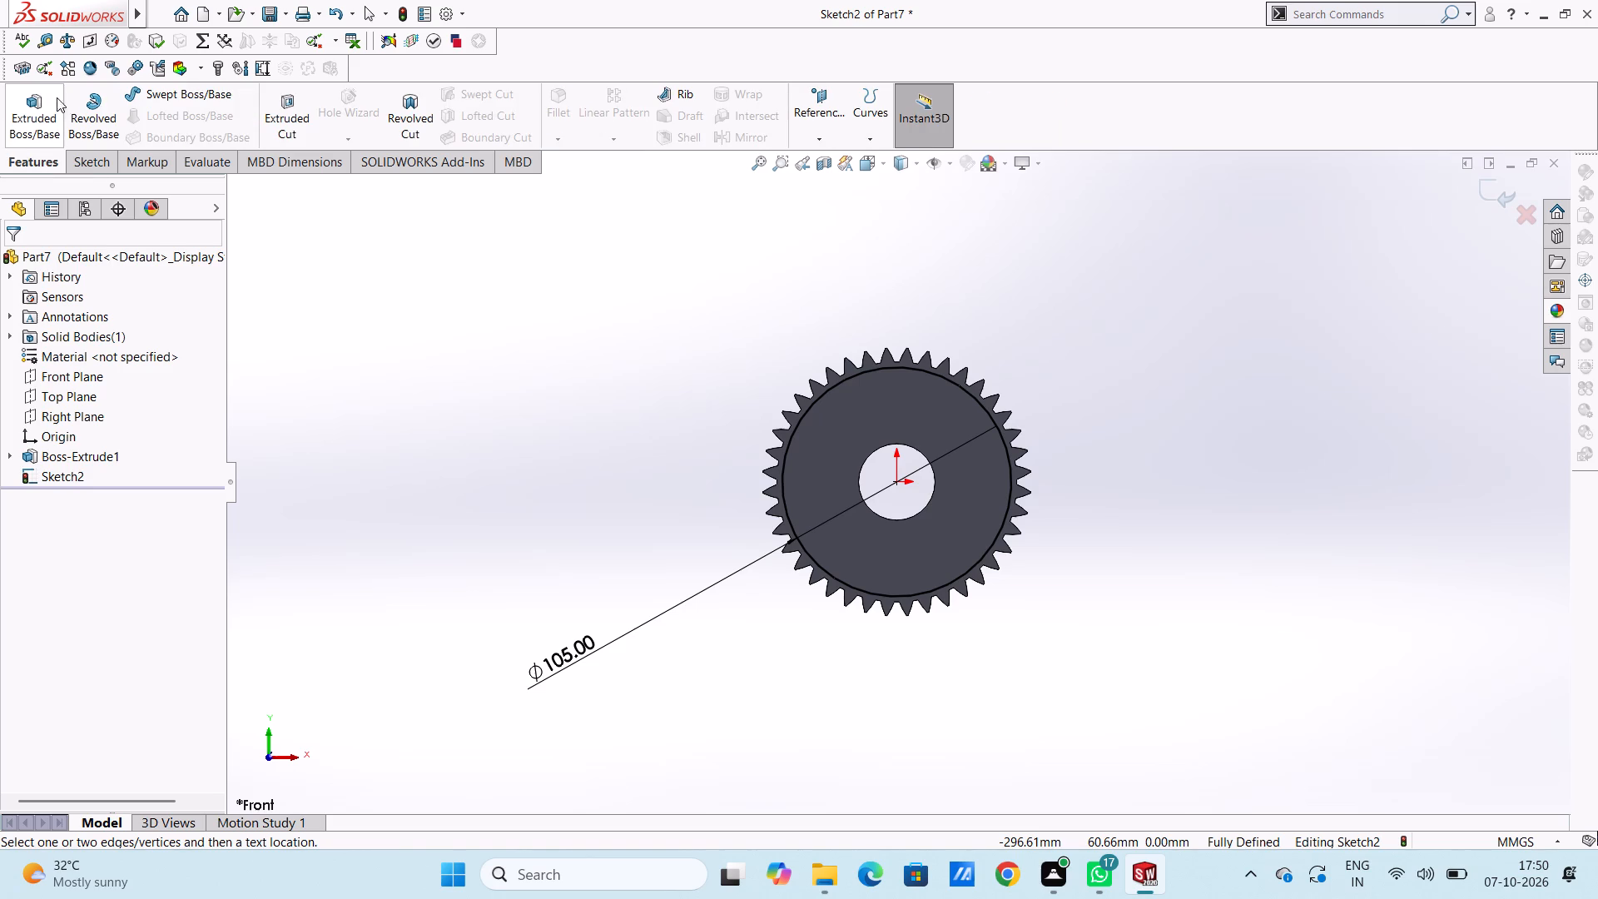
left_click(45, 115)
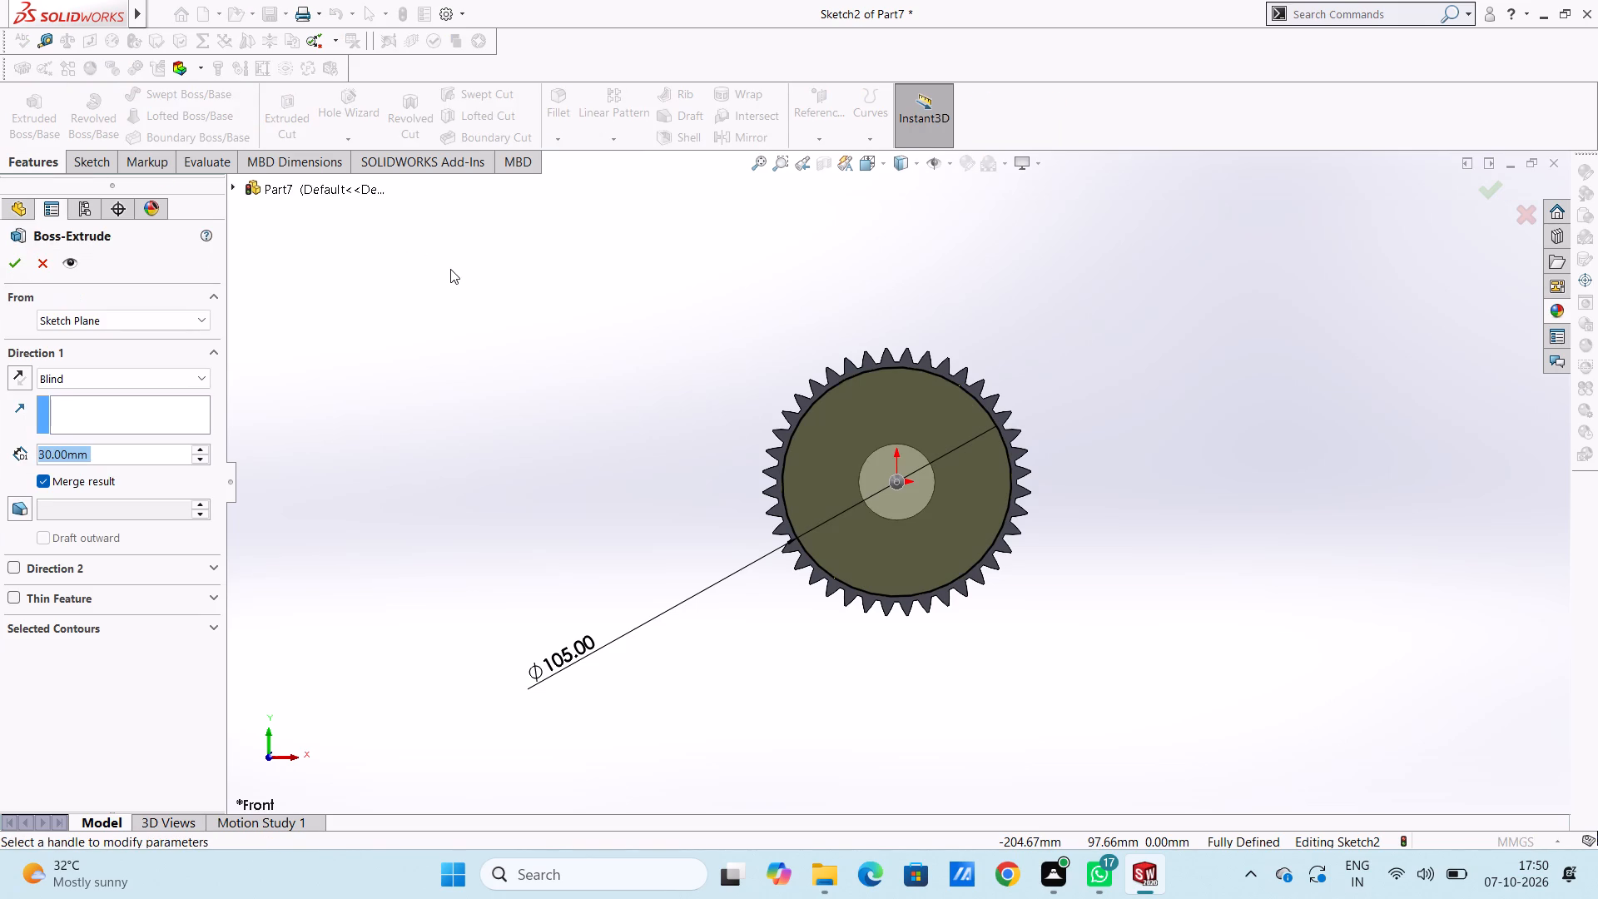
key("5")
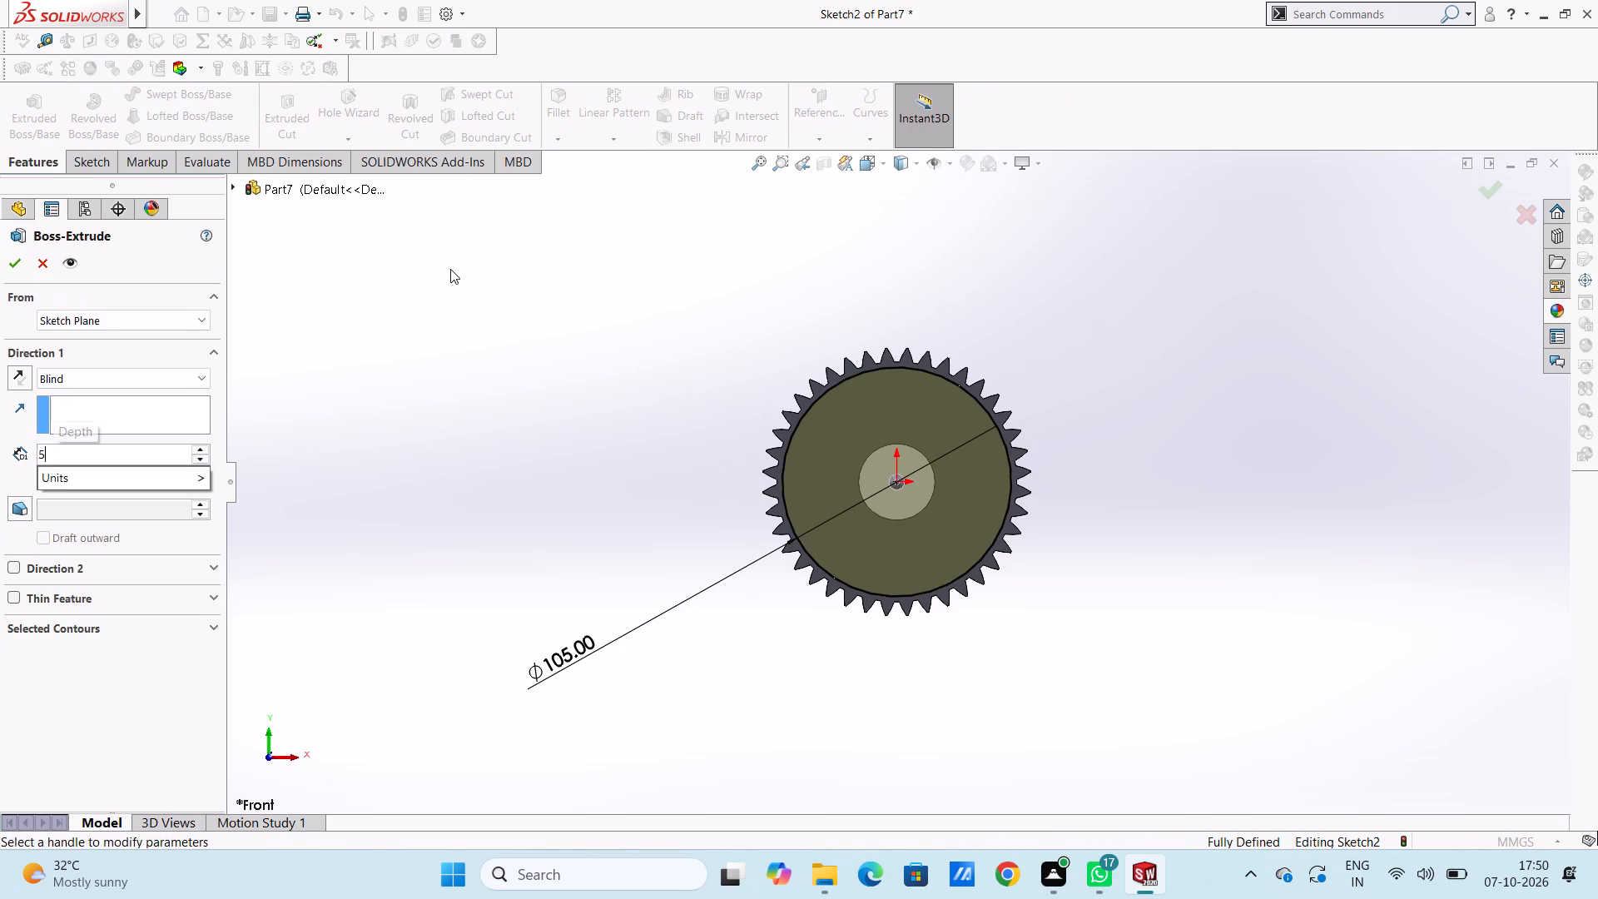
key("Return")
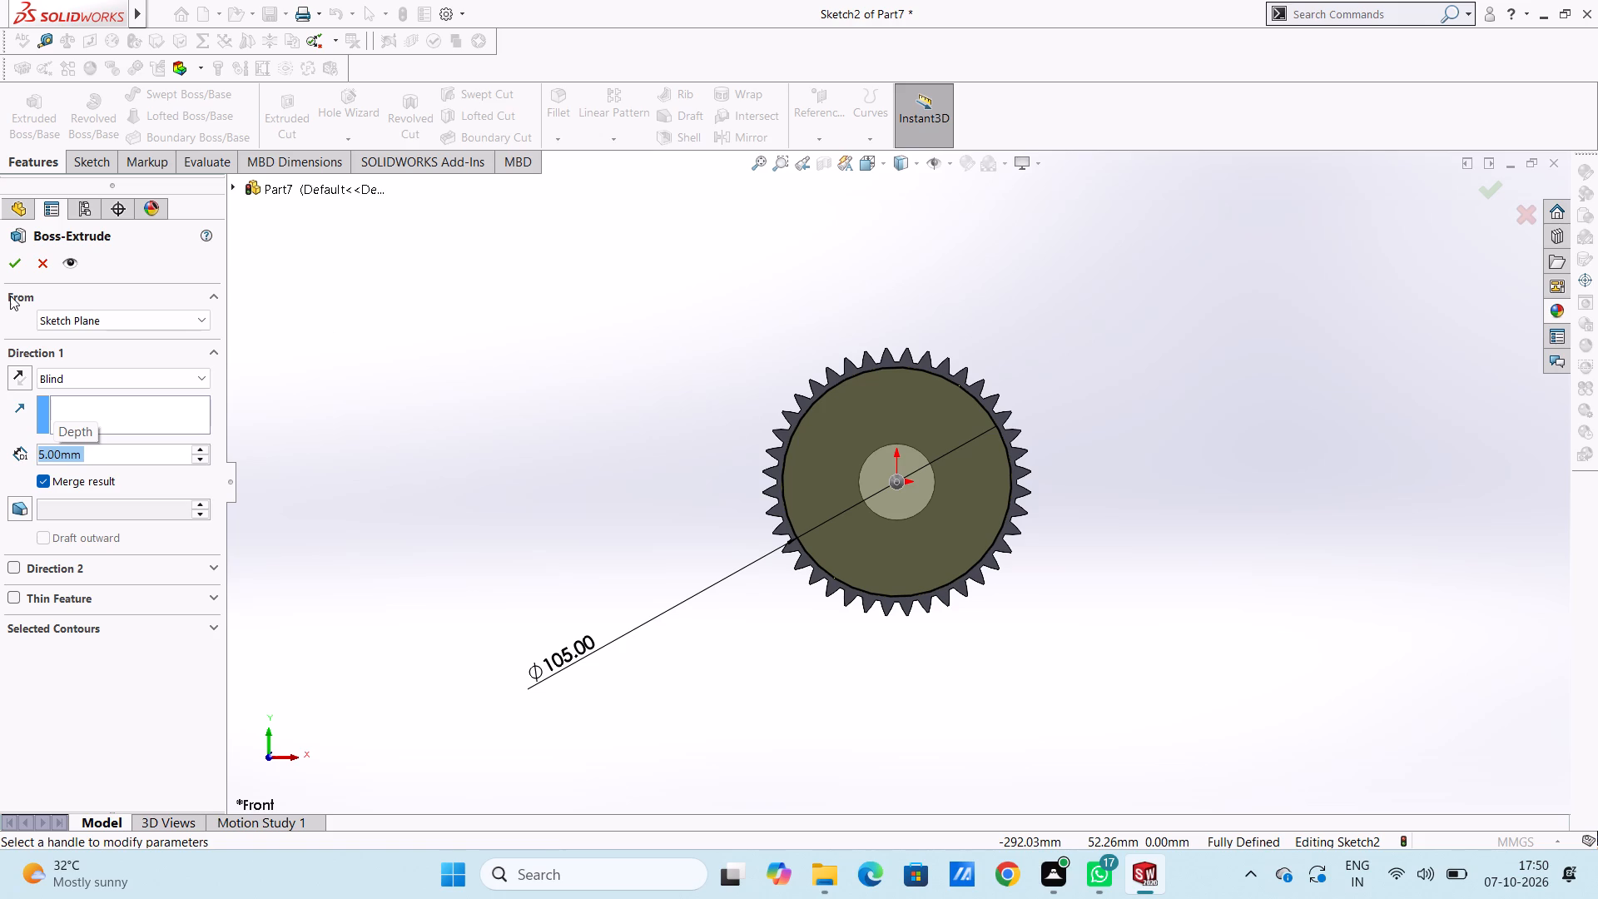
left_click(16, 266)
left_click(613, 333)
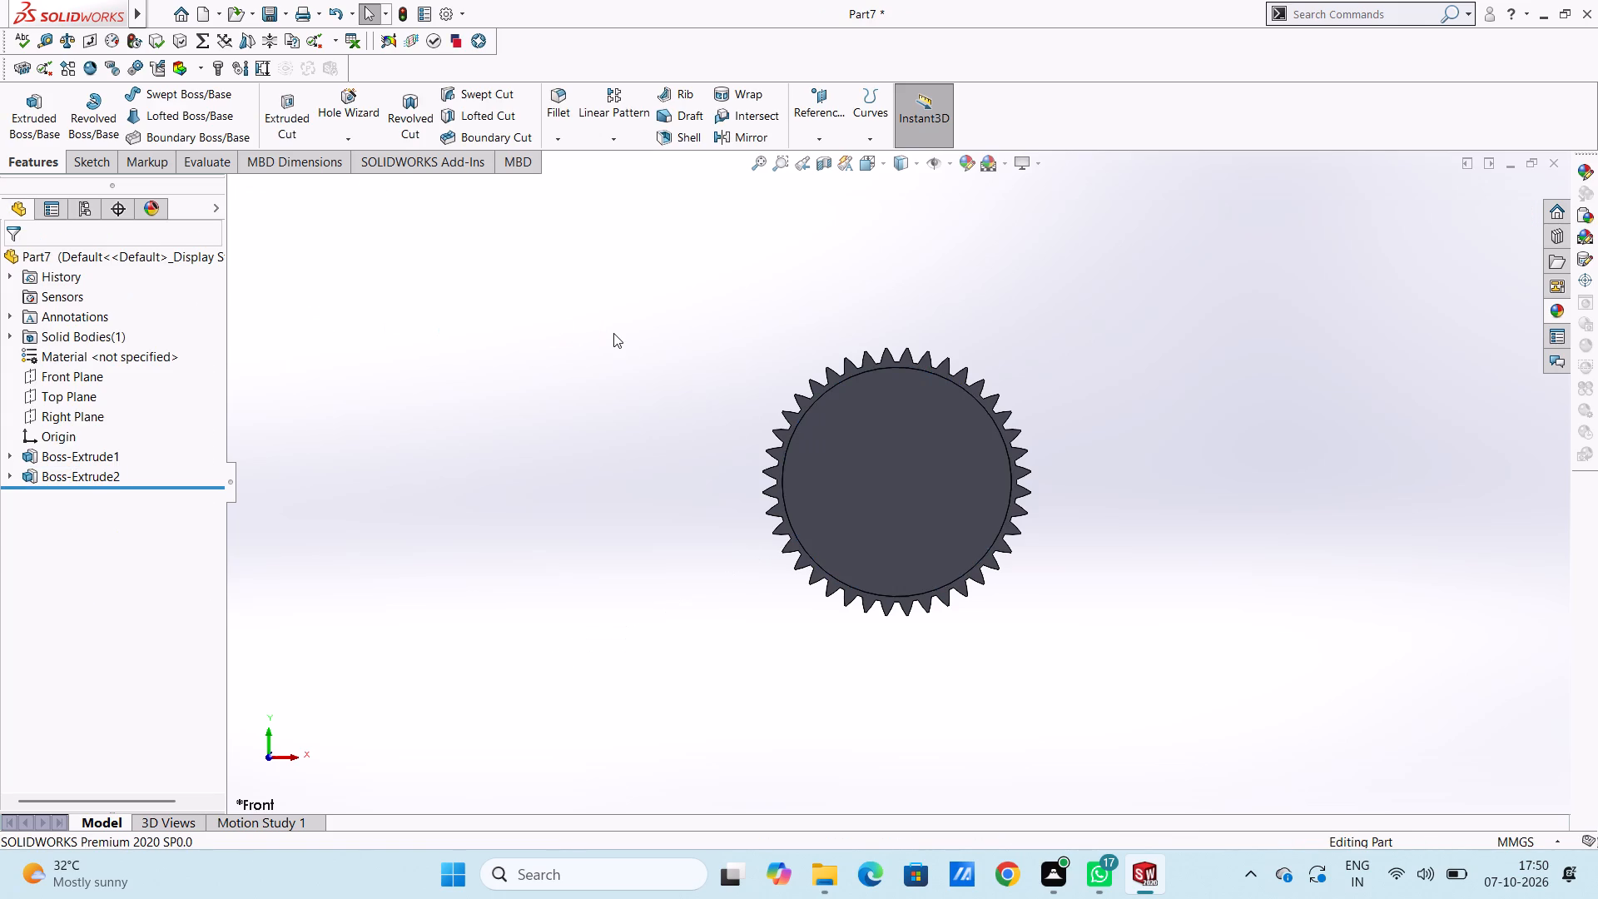
Undo the 5 mm boss extrusion on the gear's front face, returning to its 105 mm circle sketch.
middle_click_drag(713, 315, 638, 345)
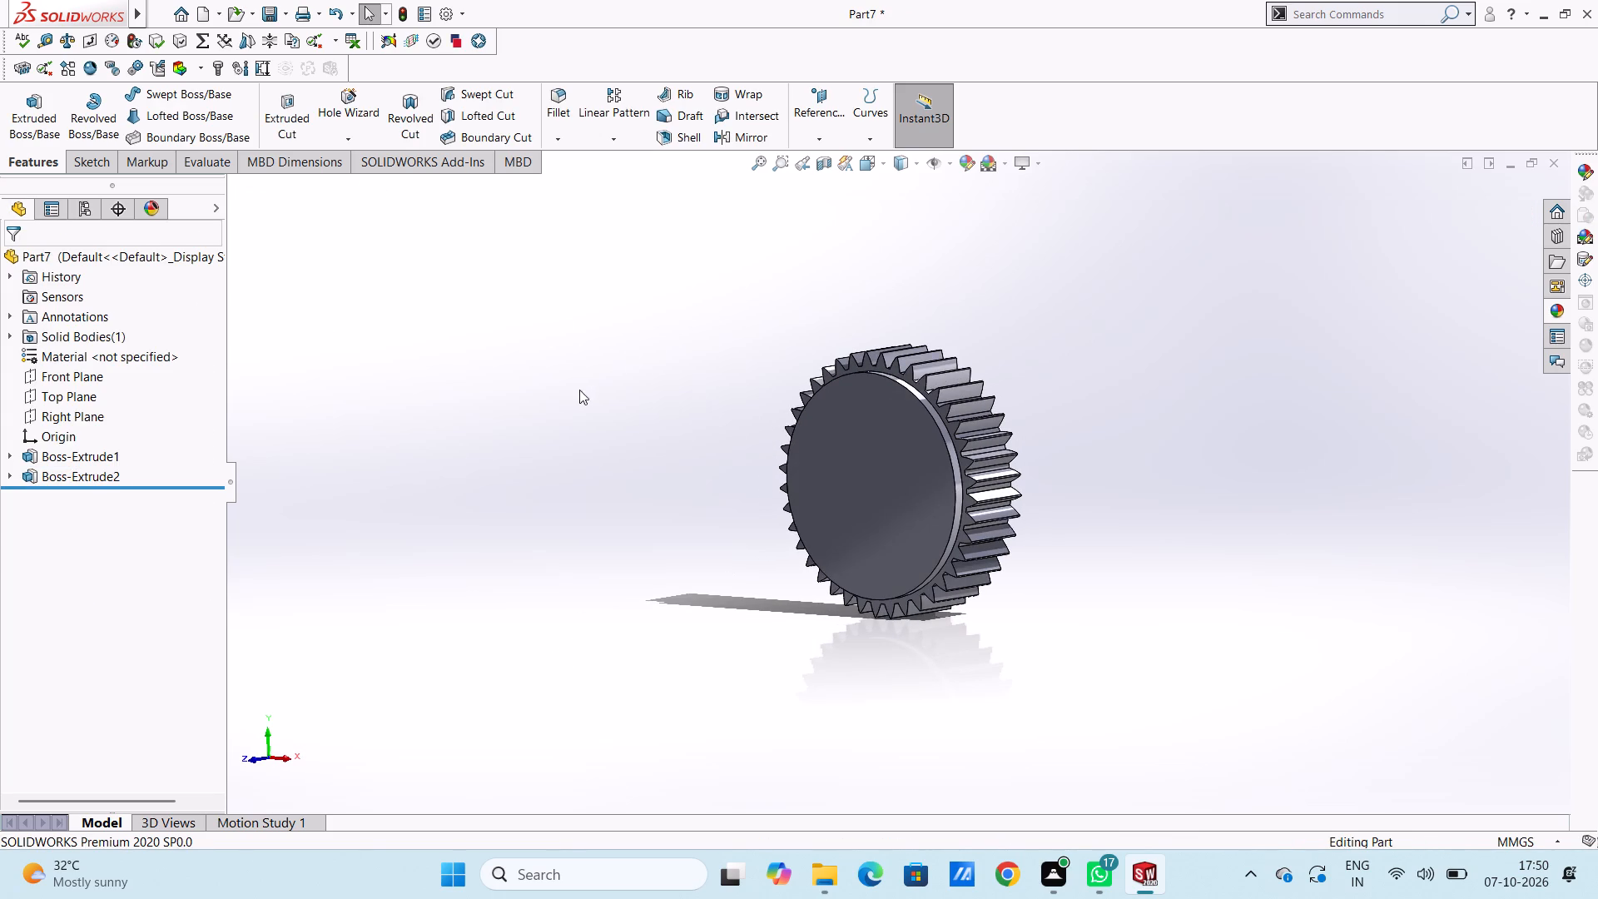
key("ctrl+z")
Cut-extrude the 105 mm circle as a blind recess 5 mm deep into the gear's front face.
middle_click_drag(690, 328, 659, 345)
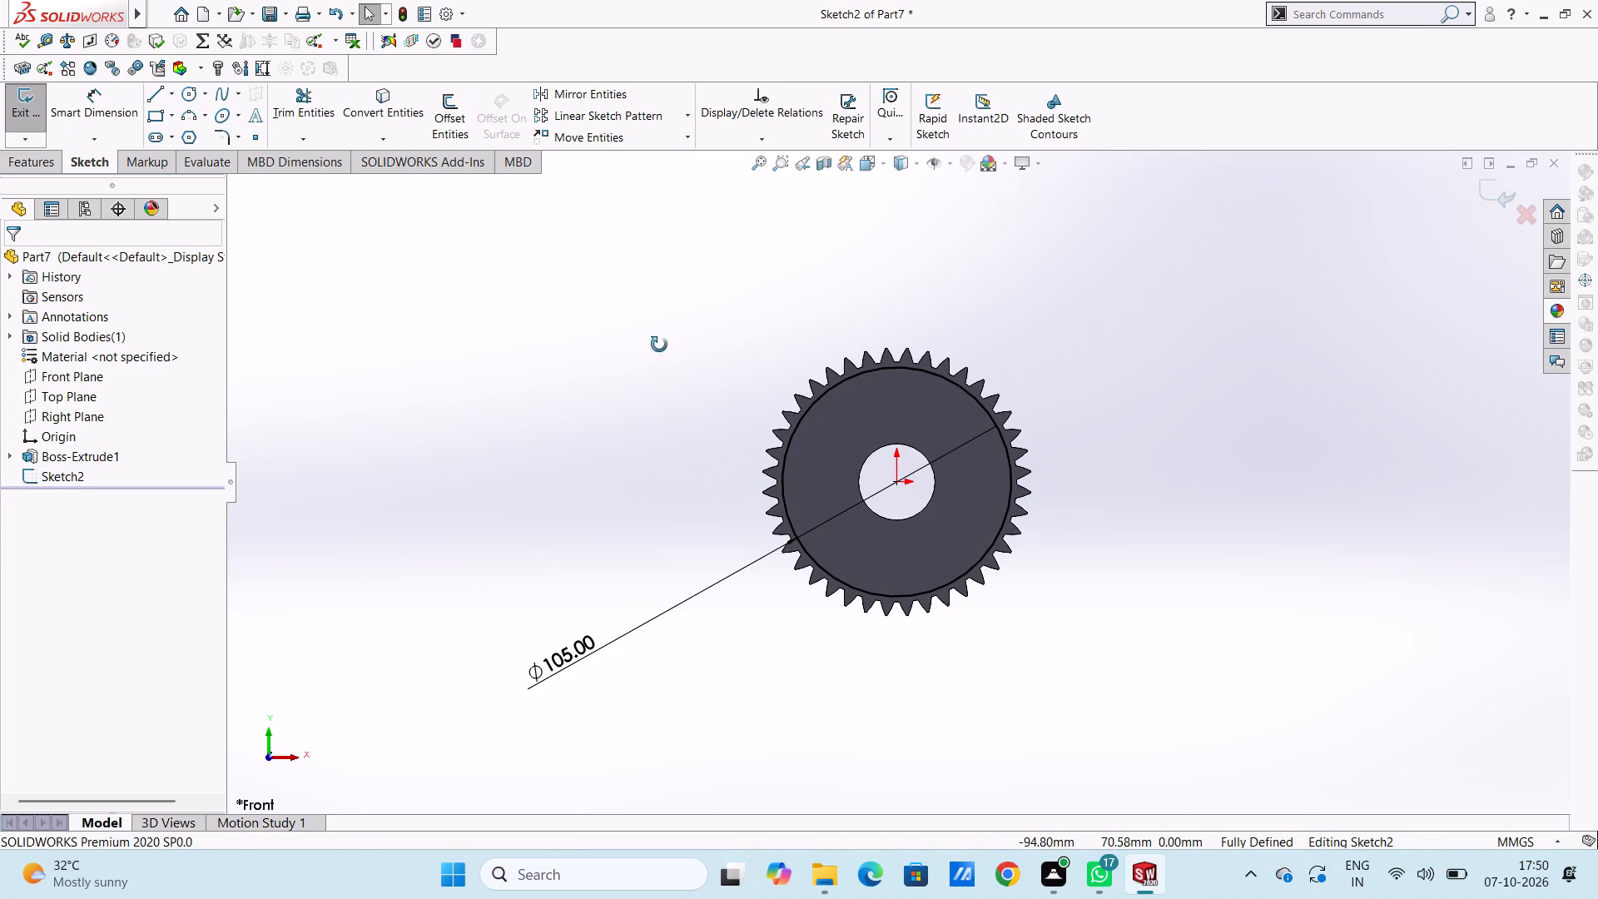
middle_click_drag(659, 345, 605, 405)
left_click(47, 166)
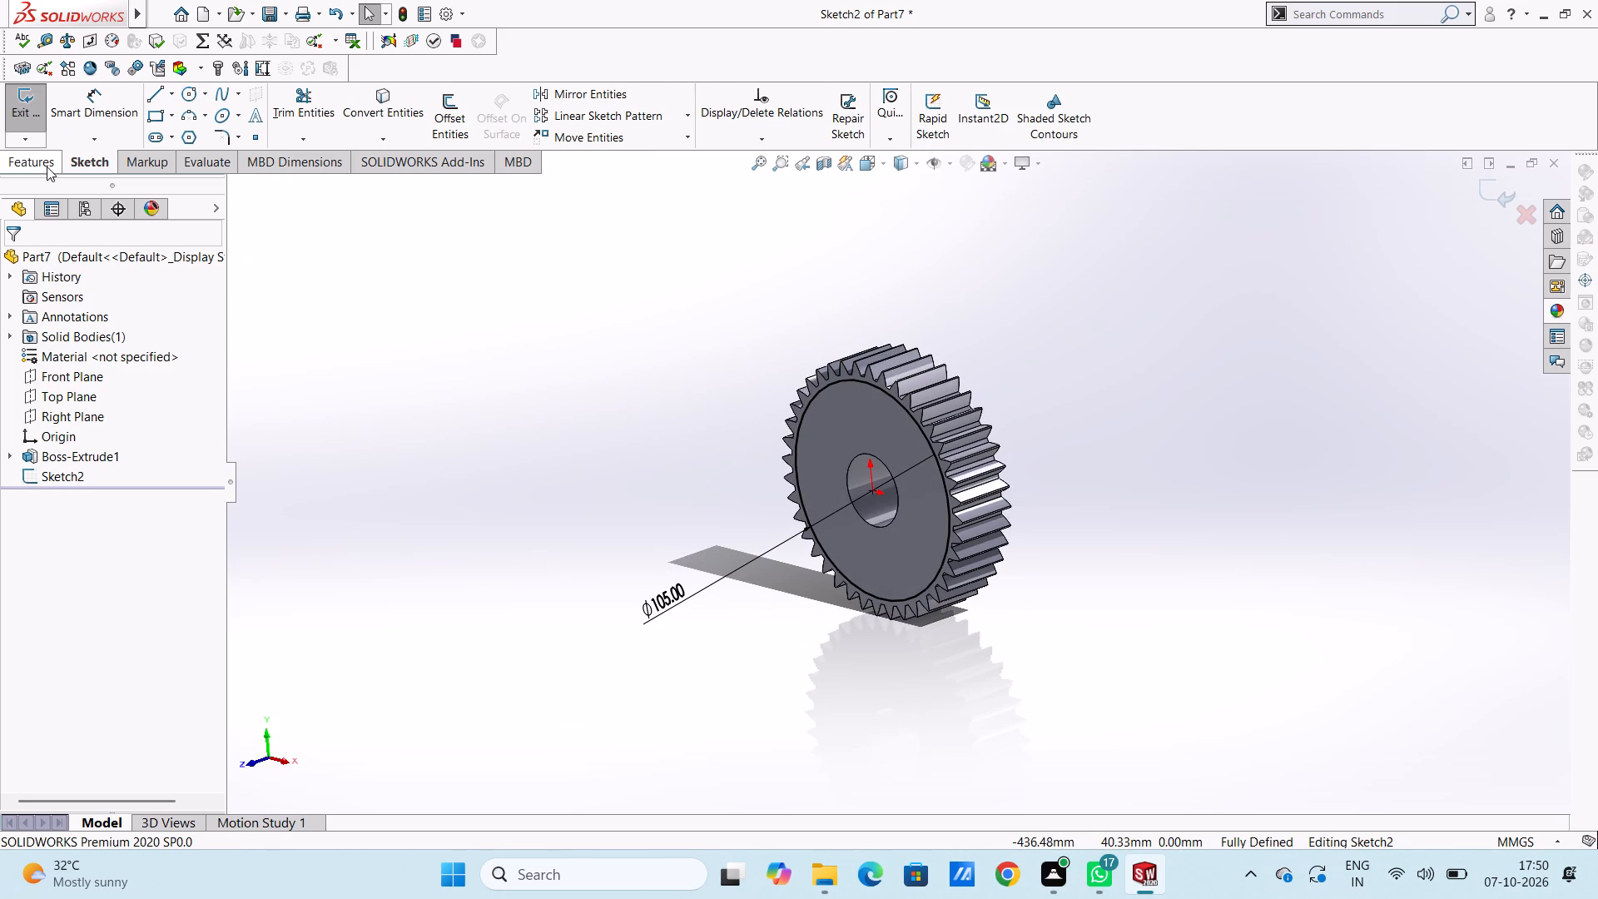
left_click(298, 110)
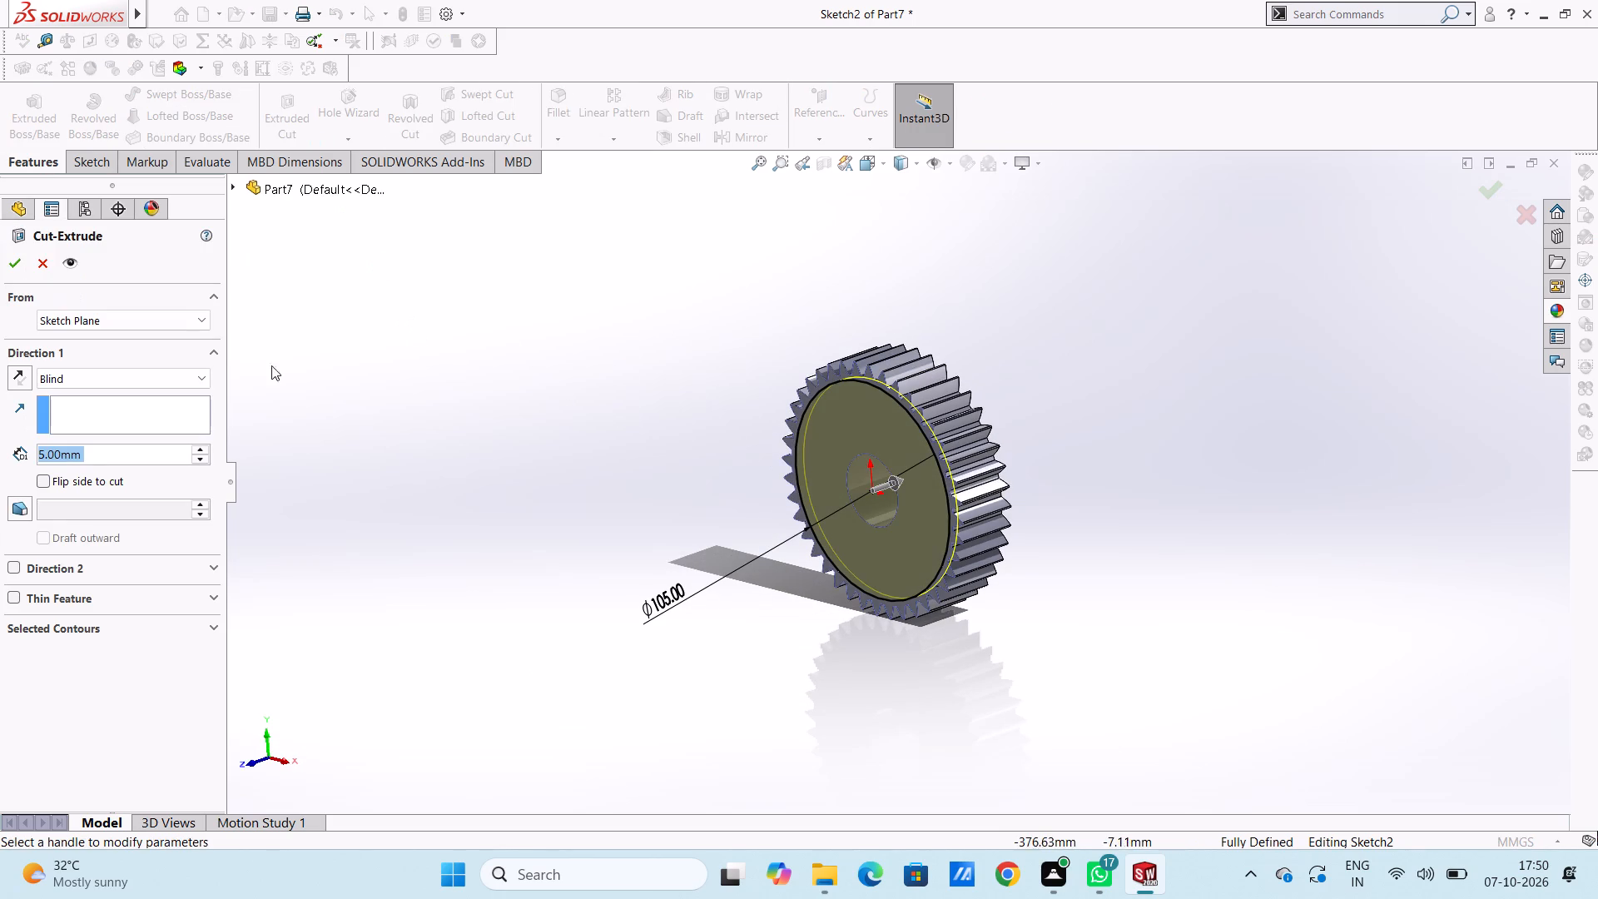
left_click(16, 256)
left_click(440, 417)
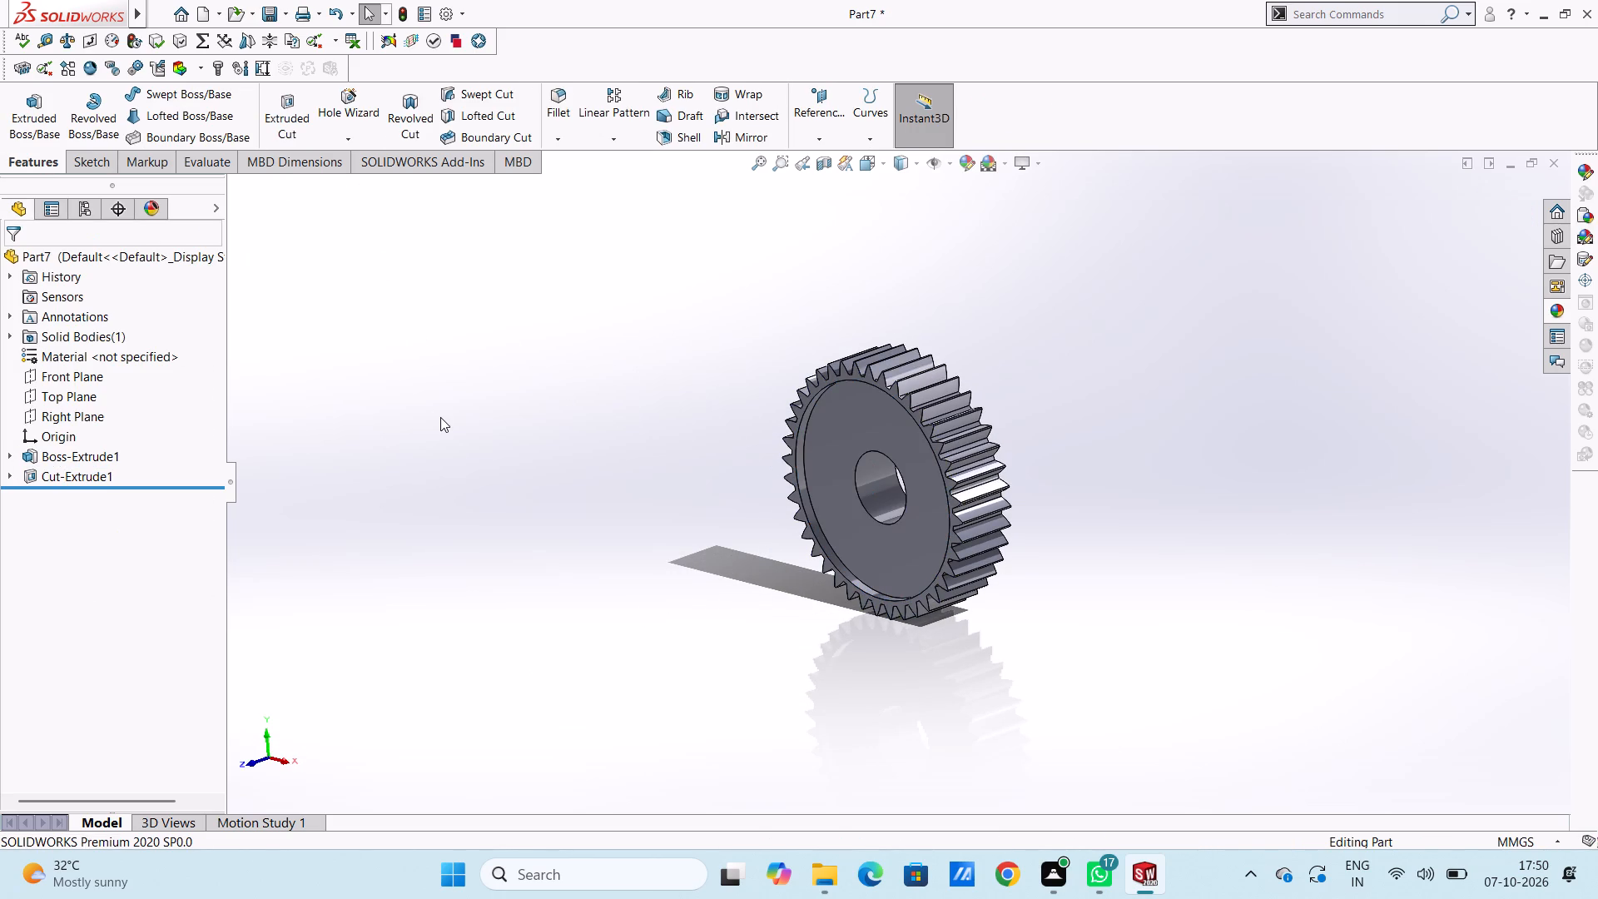
Inspect the recessed front face, its rim at the tooth roots and the bore from several angles.
middle_click_drag(455, 424, 543, 344)
middle_click_drag(652, 449, 591, 433)
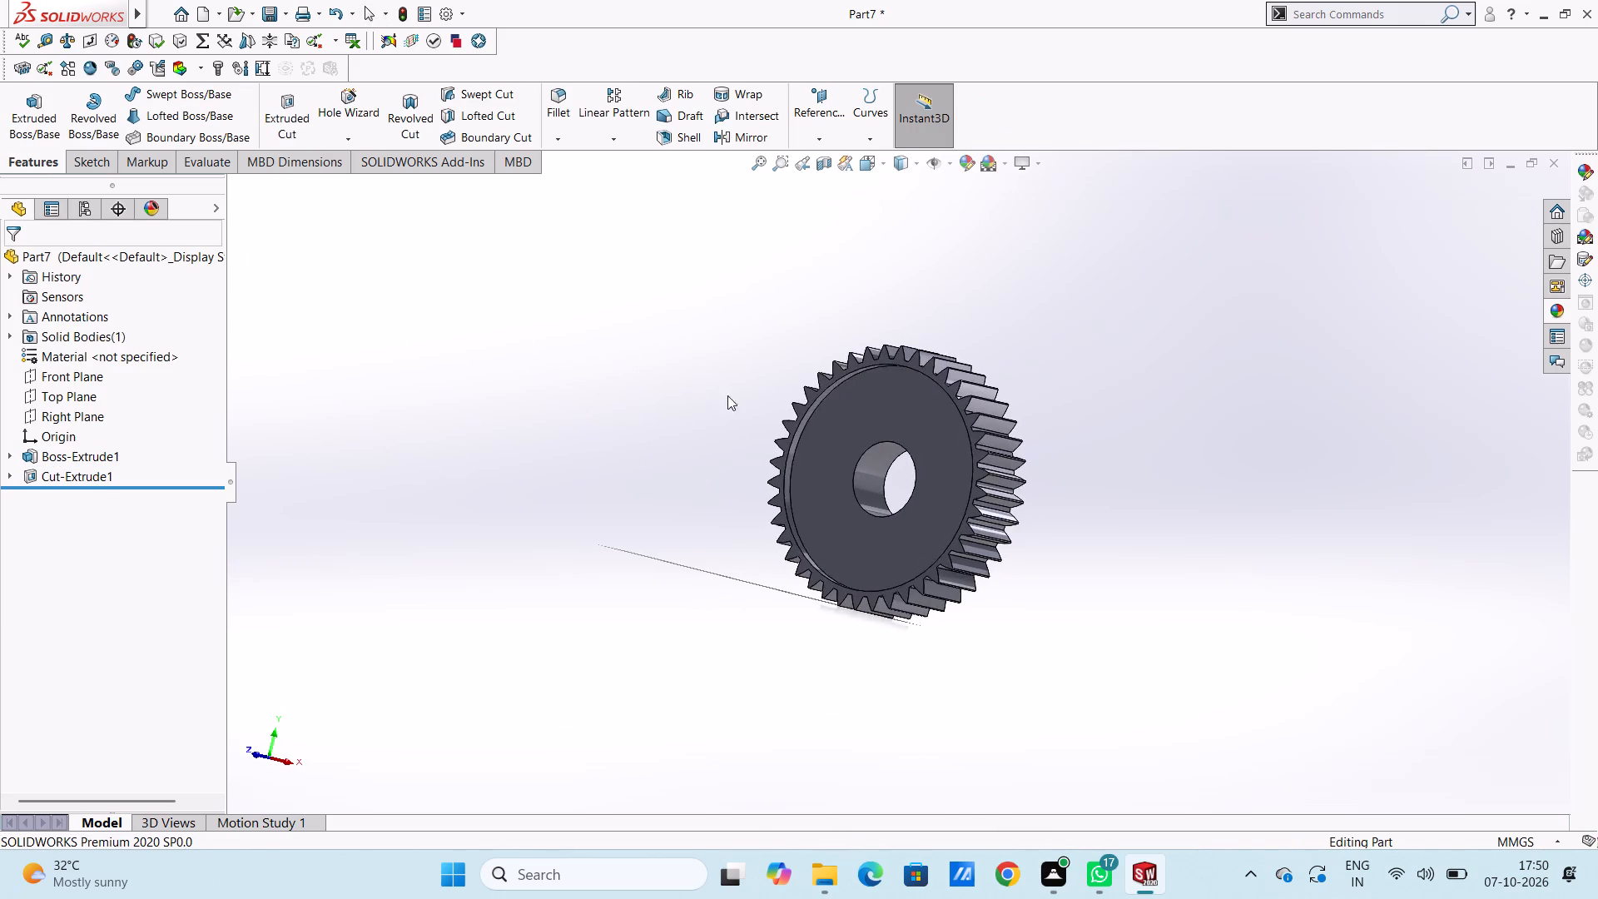
scroll(931, 359, "down", 5)
middle_click_drag(1022, 444, 1004, 403)
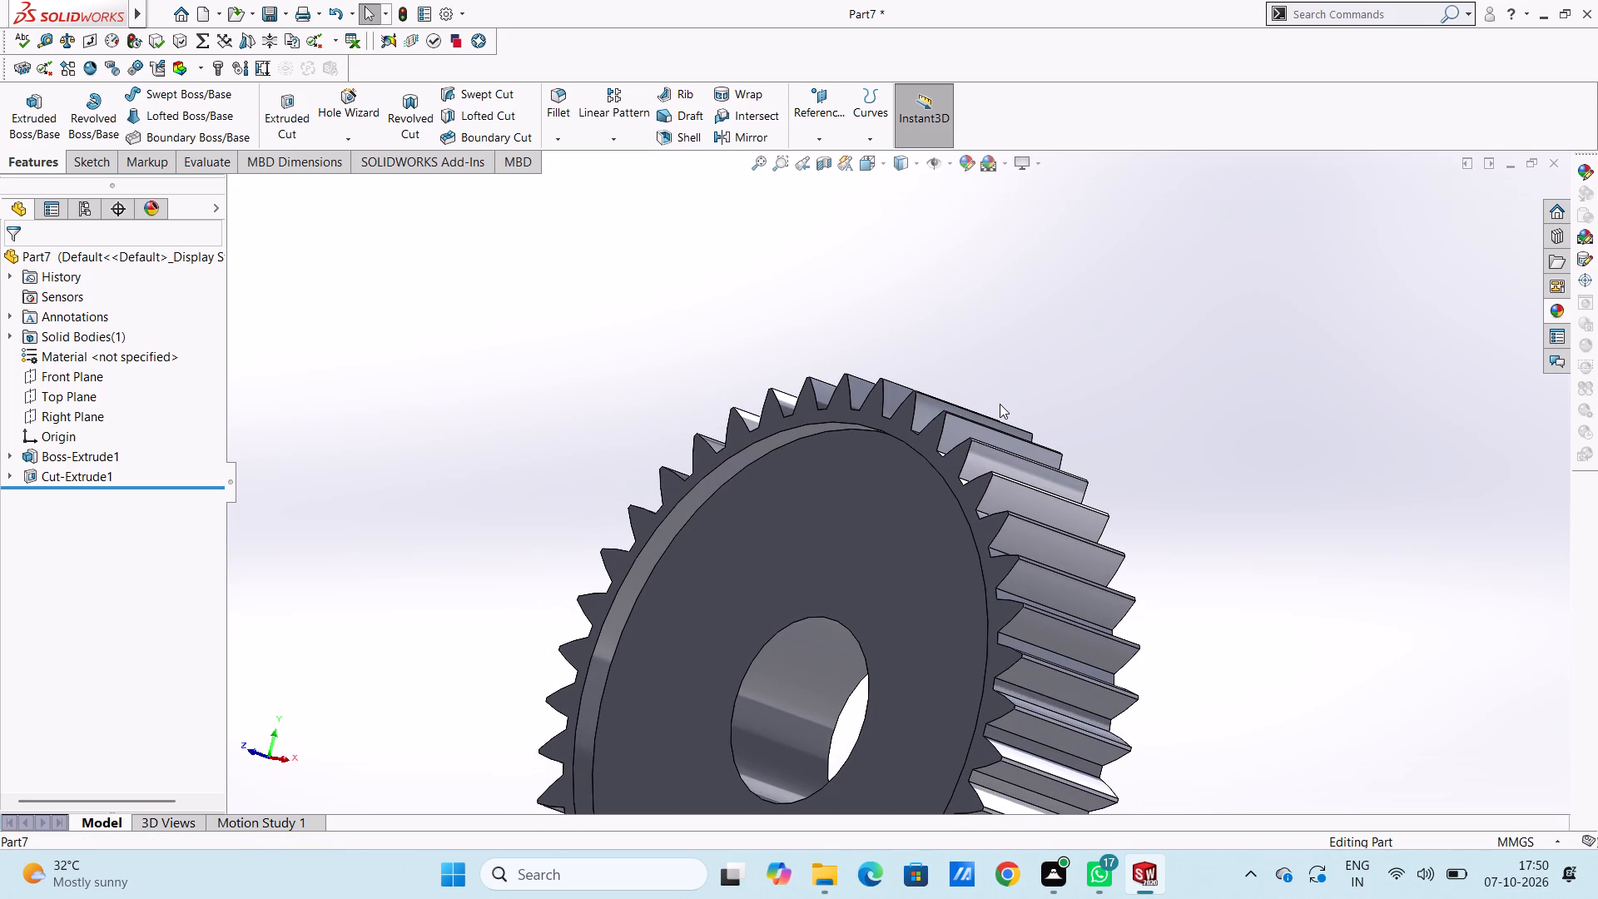
scroll(985, 426, "up", 4)
middle_click_drag(963, 652, 999, 715)
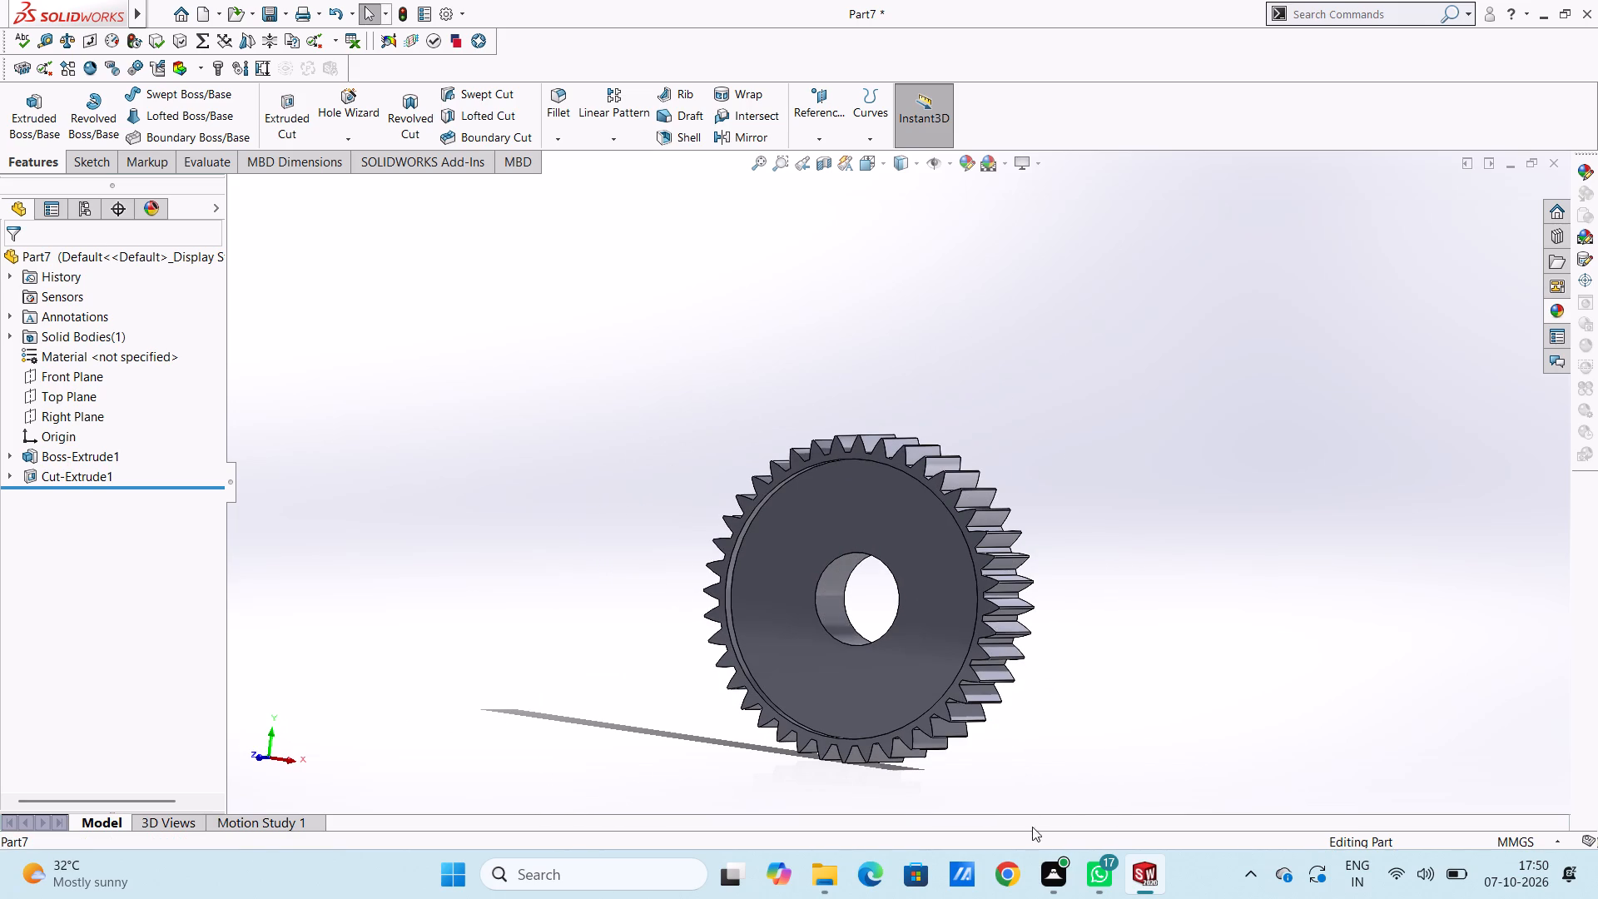
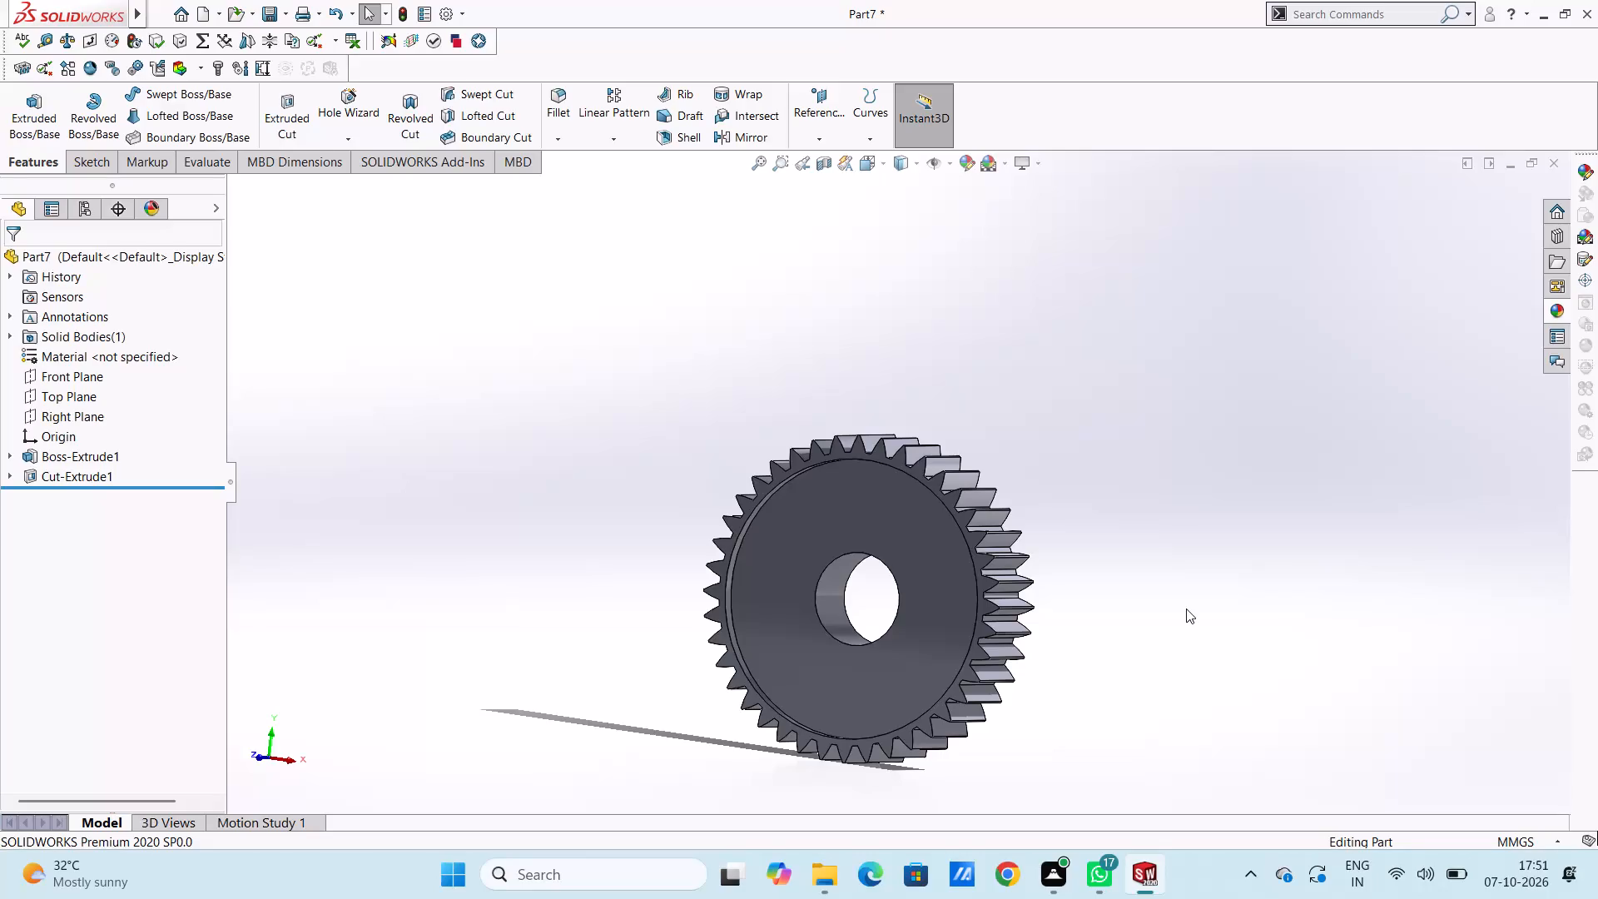
Examine the gear's recessed front face, its rim and the tooth flanks from several angles.
scroll(1182, 608, "up", 3)
scroll(922, 569, "down", 4)
middle_click_drag(881, 493, 800, 505)
scroll(1094, 482, "up", 4)
middle_click_drag(1028, 491, 1091, 485)
scroll(1140, 492, "down", 1)
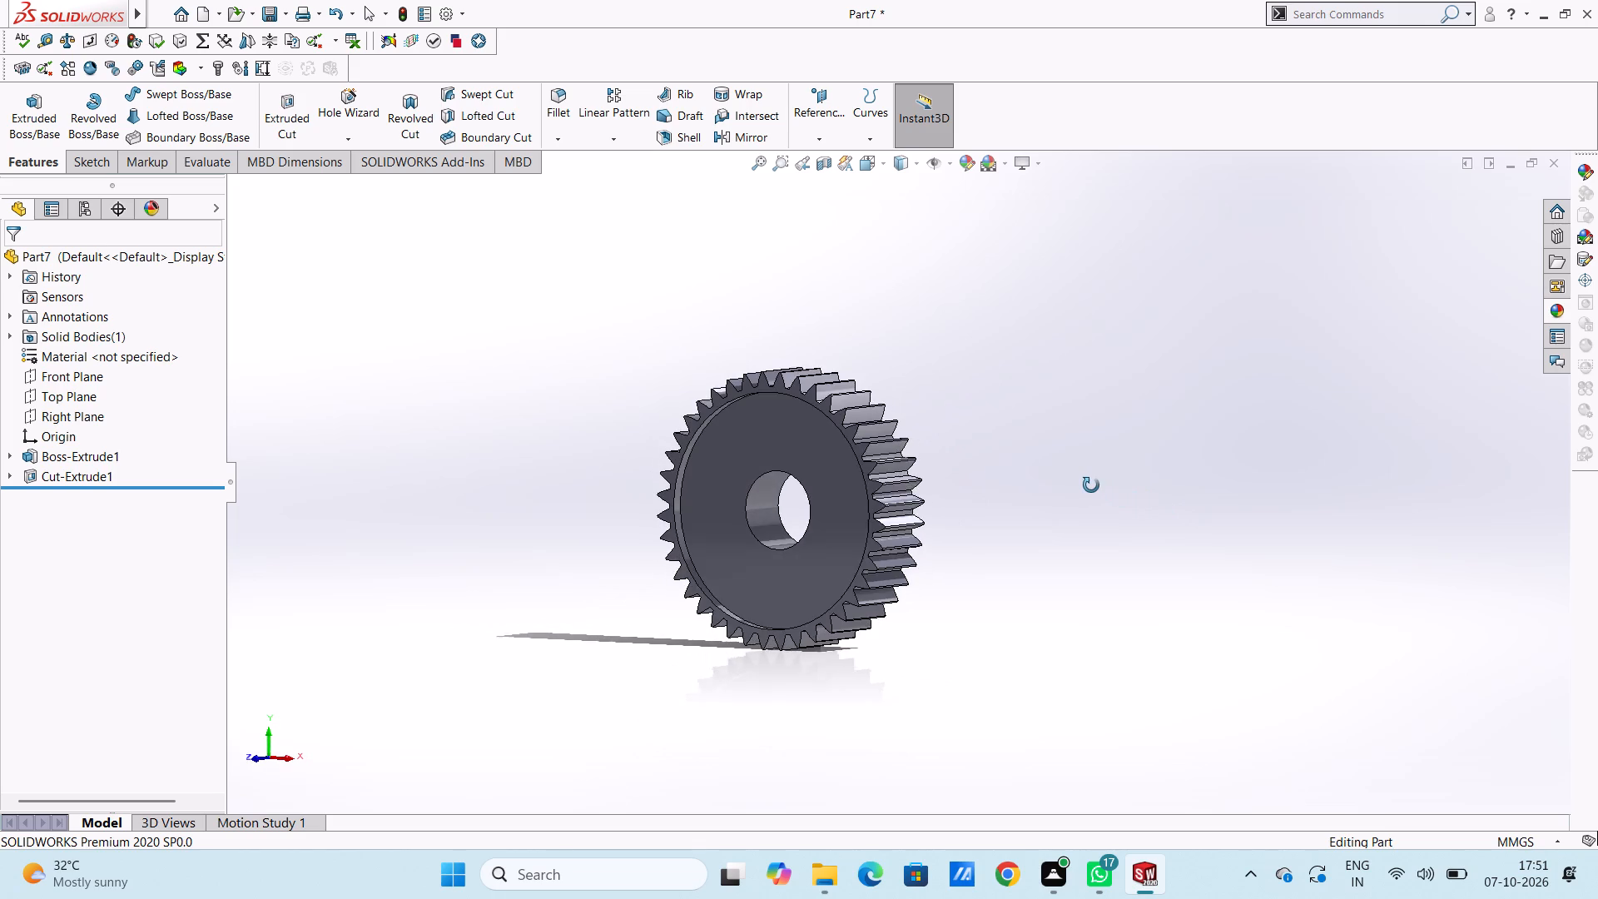
middle_click_drag(1091, 485, 1094, 472)
scroll(726, 514, "down", 4)
middle_click_drag(774, 427, 812, 432)
scroll(771, 428, "down", 1)
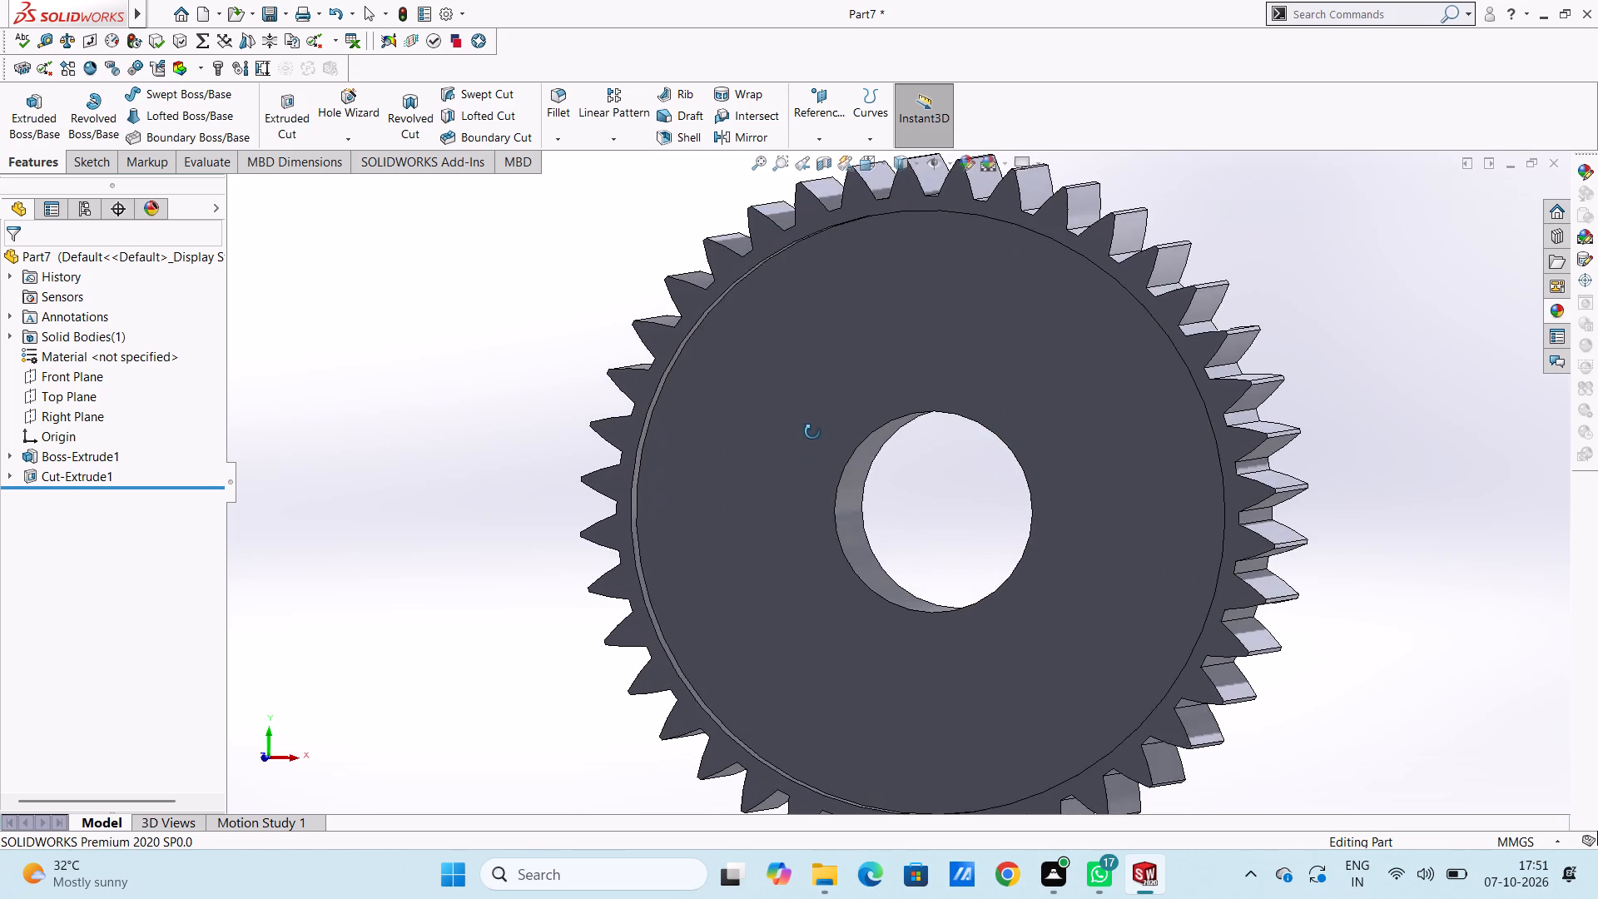
middle_click_drag(812, 432, 759, 436)
scroll(792, 460, "up", 4)
middle_click_drag(920, 447, 888, 450)
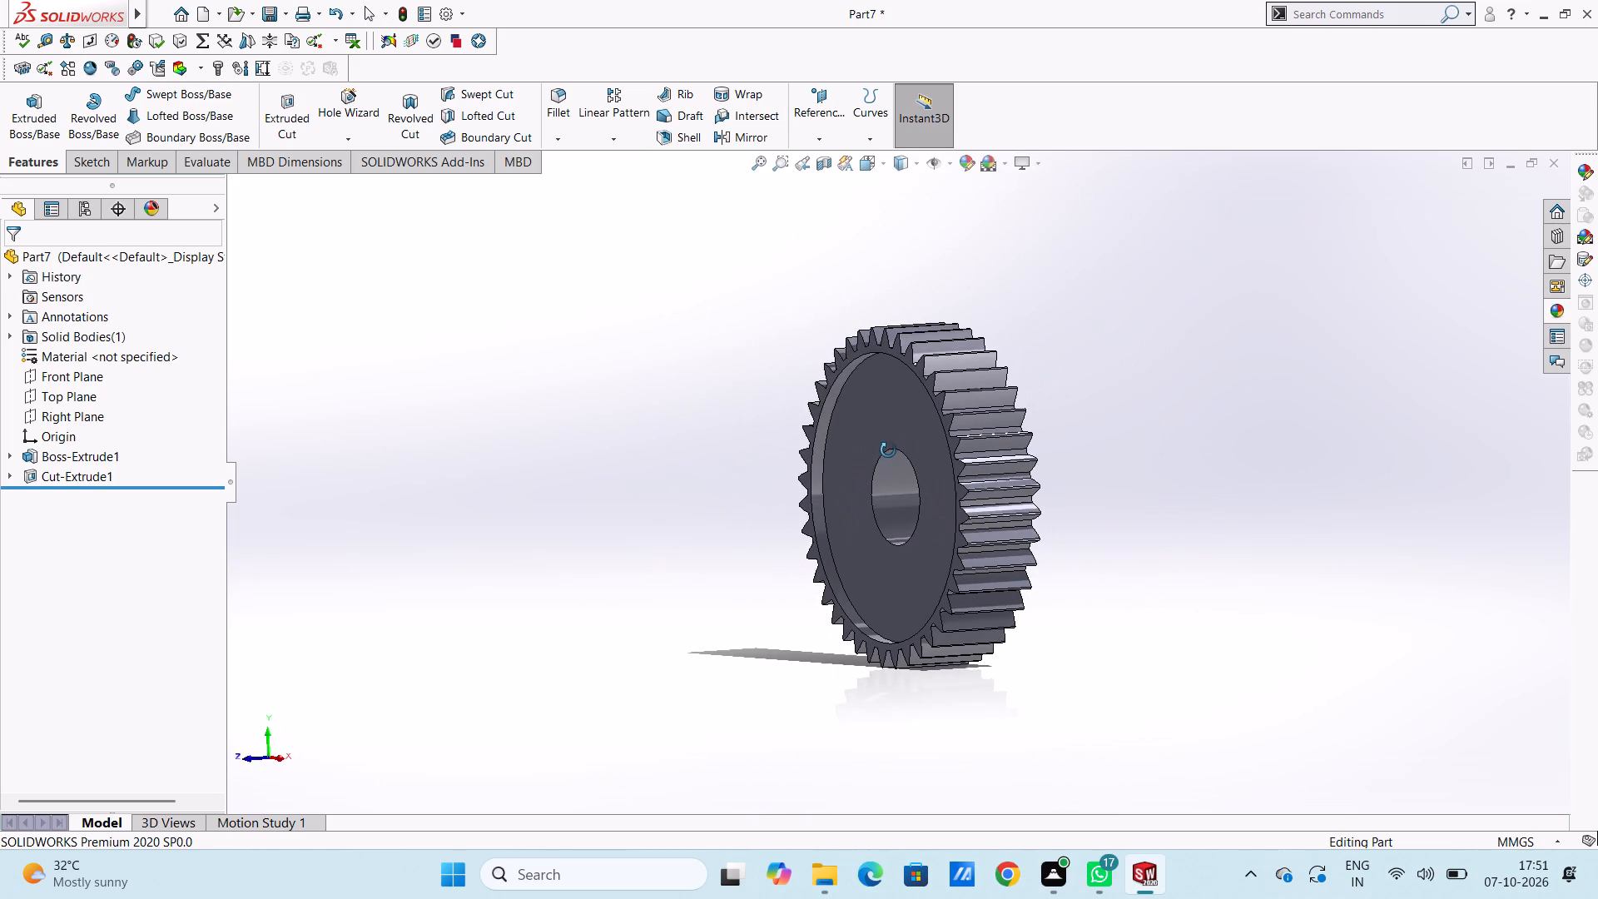
middle_click_drag(888, 450, 895, 454)
On the gear's flat back face, sketch a circle about 74 mm in diameter centred on the origin.
key("ctrl+2")
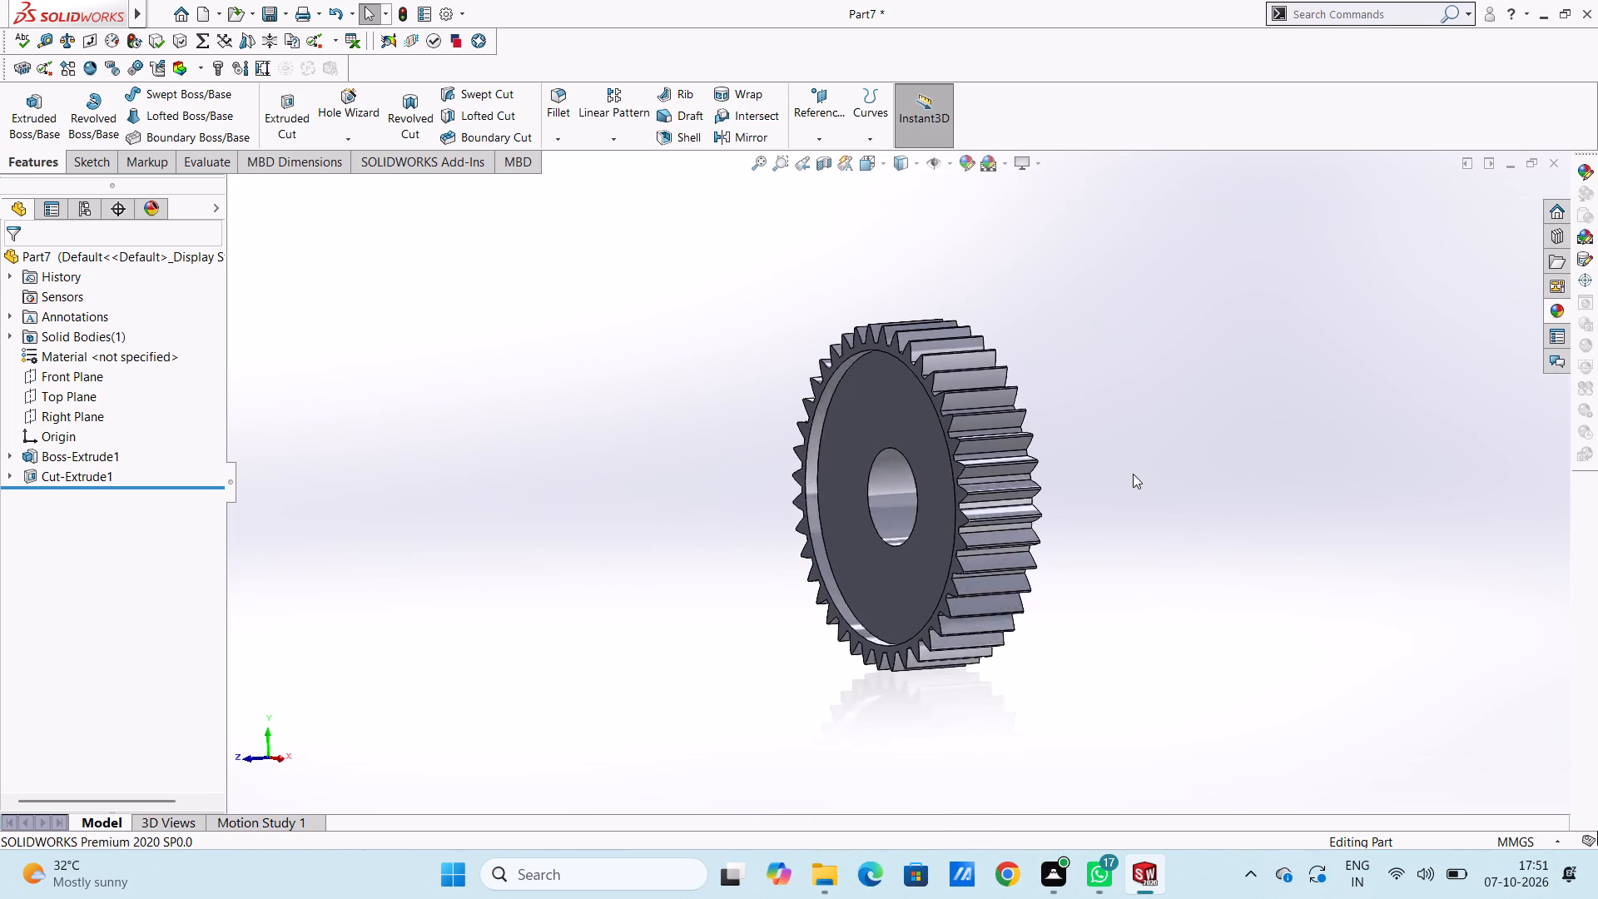
left_click(1042, 425)
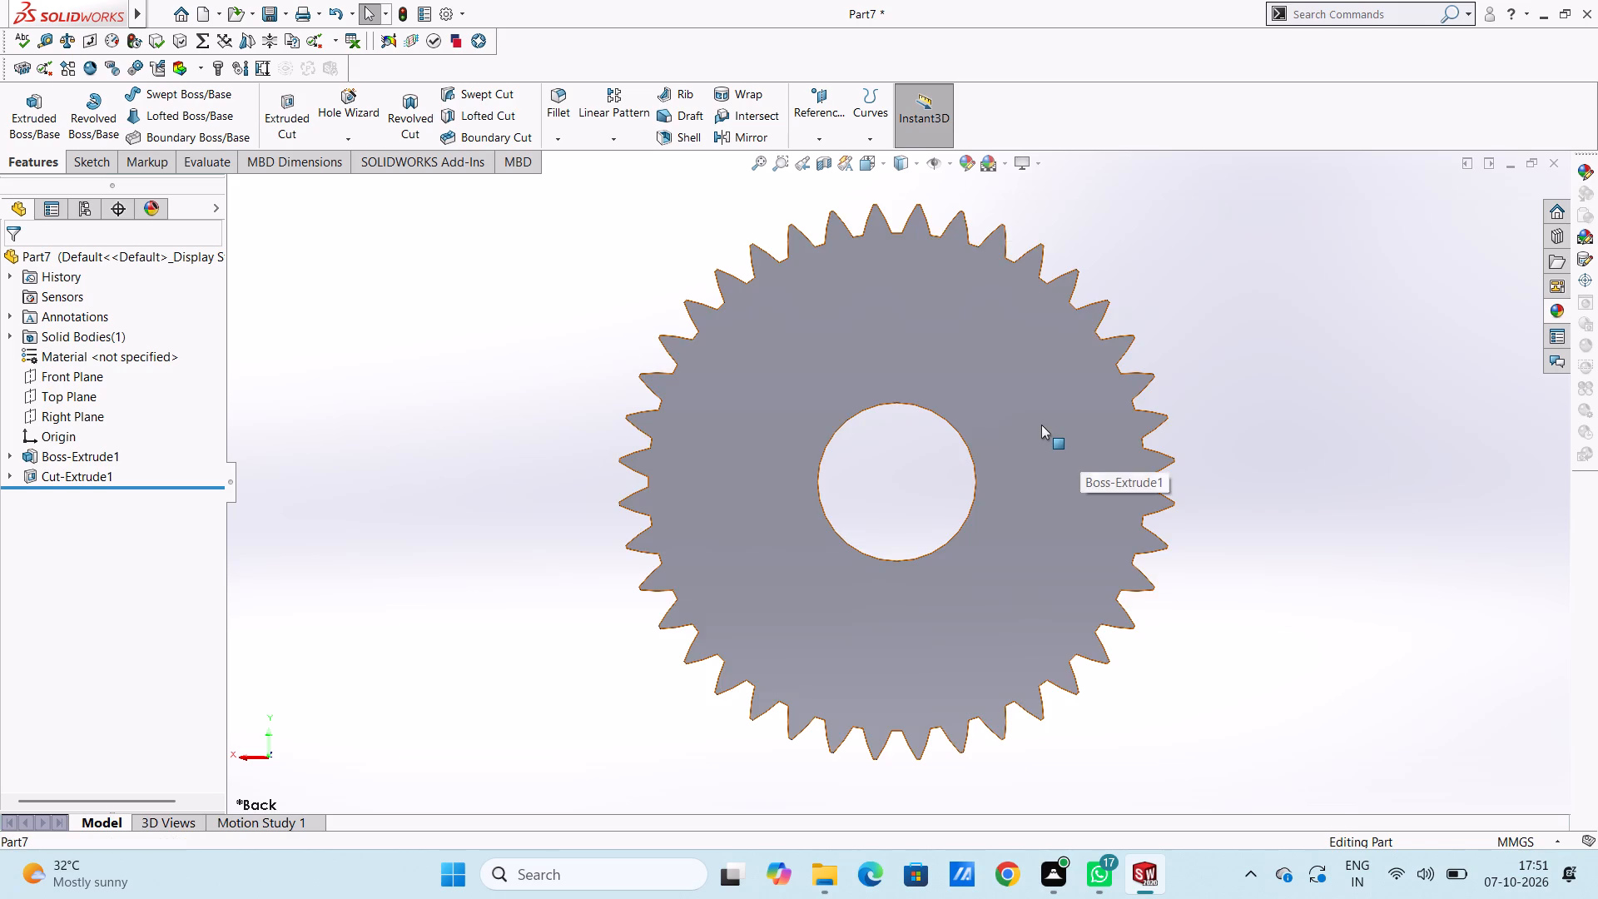
left_click(1112, 384)
left_click(1251, 364)
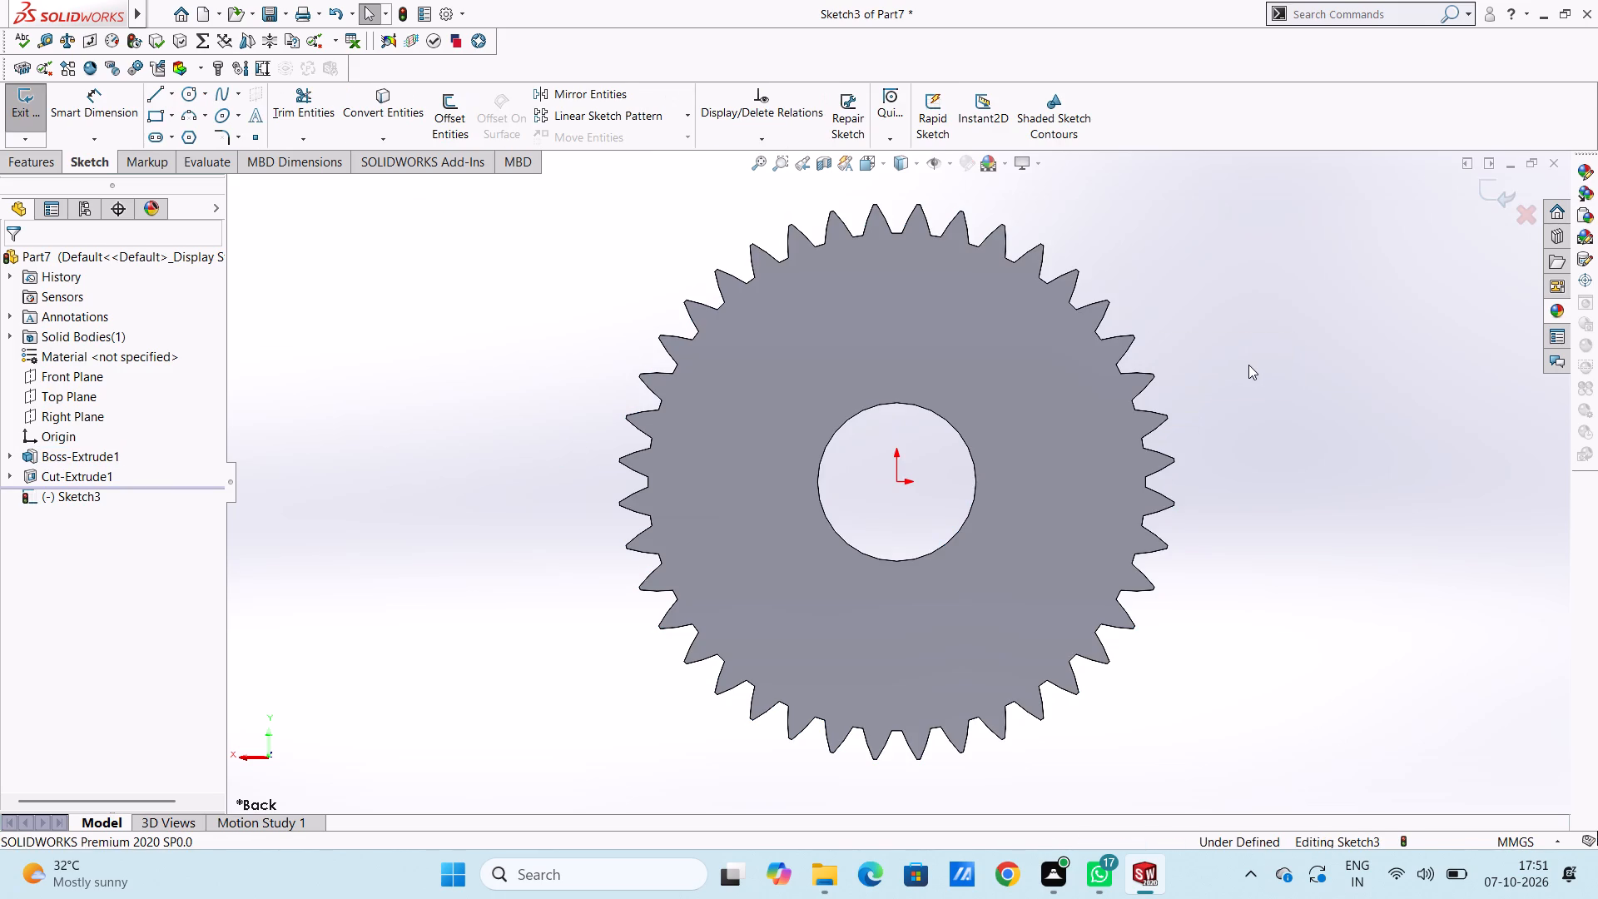
left_click(187, 97)
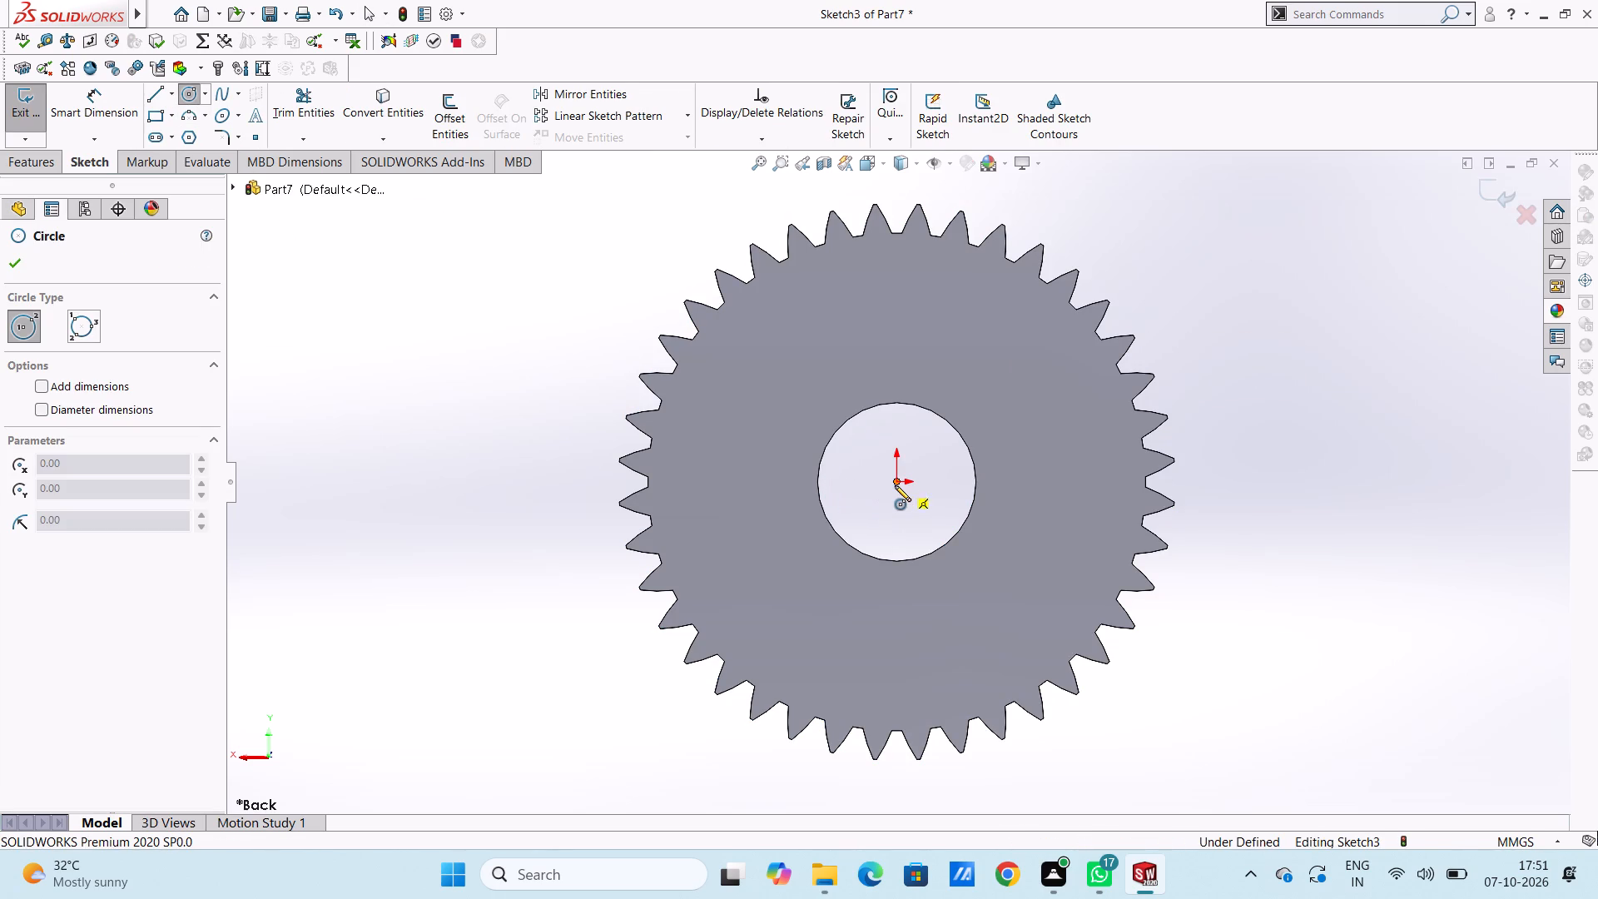
left_click(896, 481)
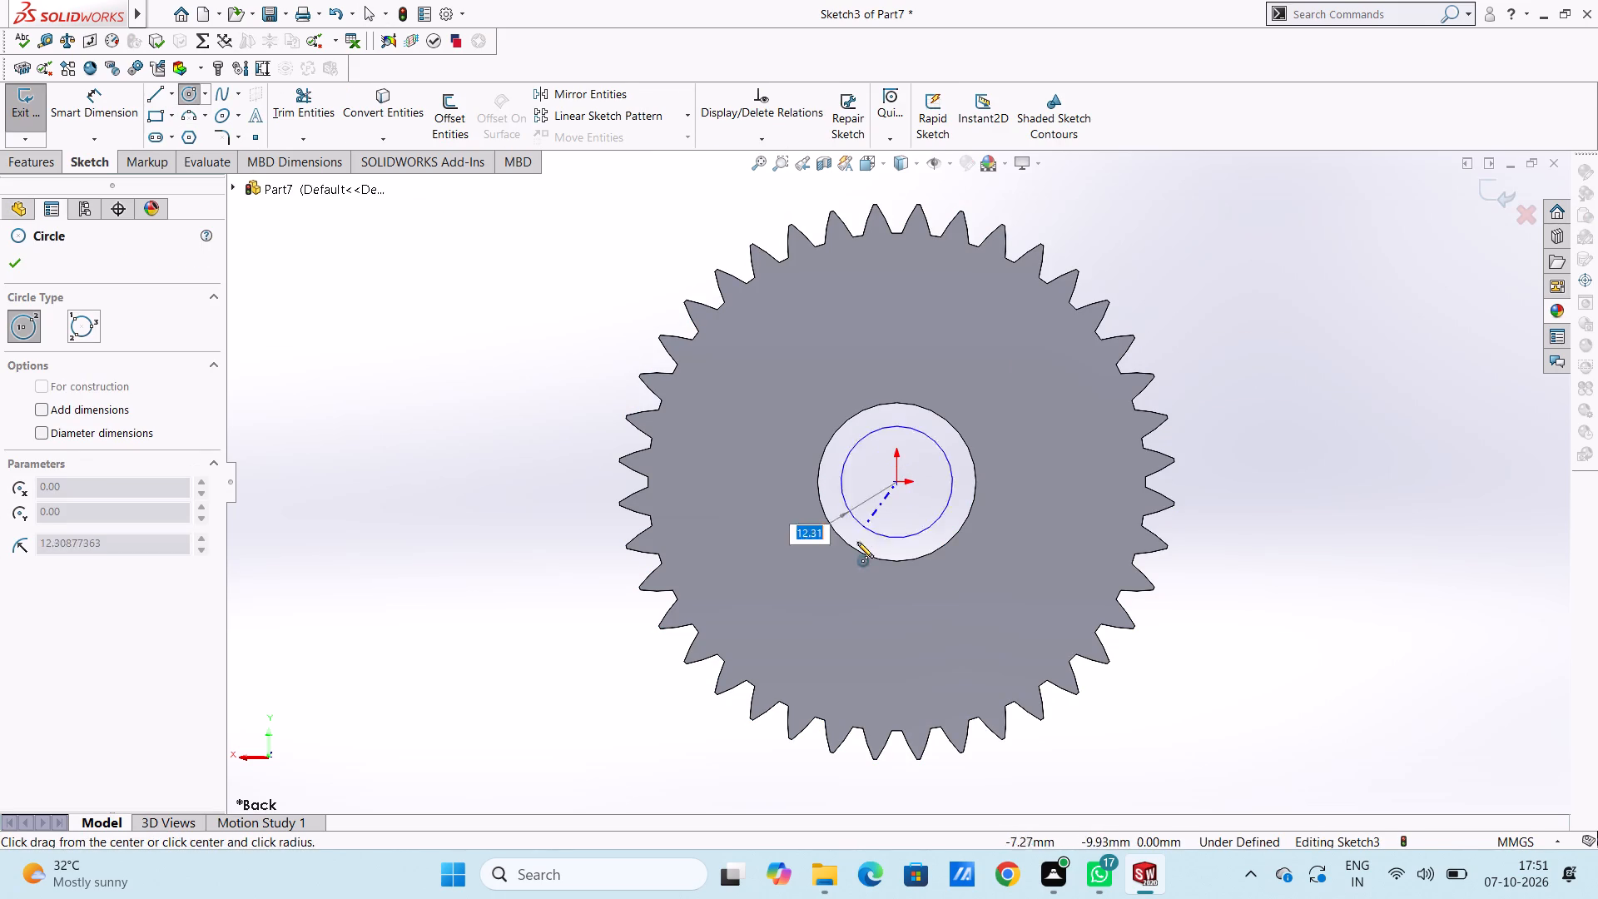
left_click(806, 623)
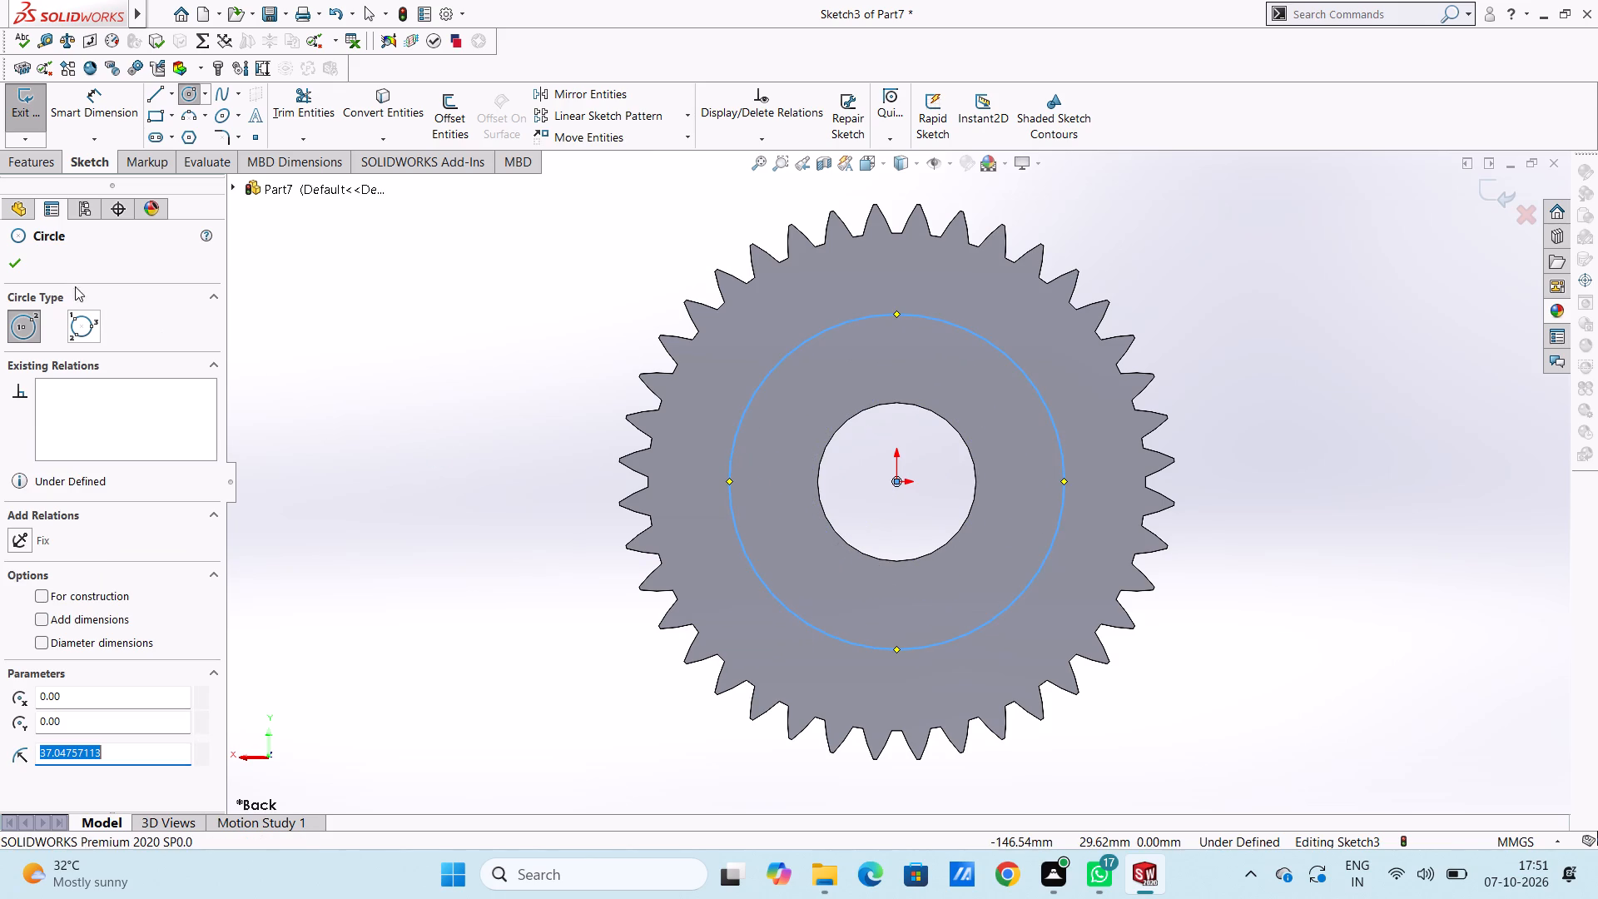
left_click(27, 261)
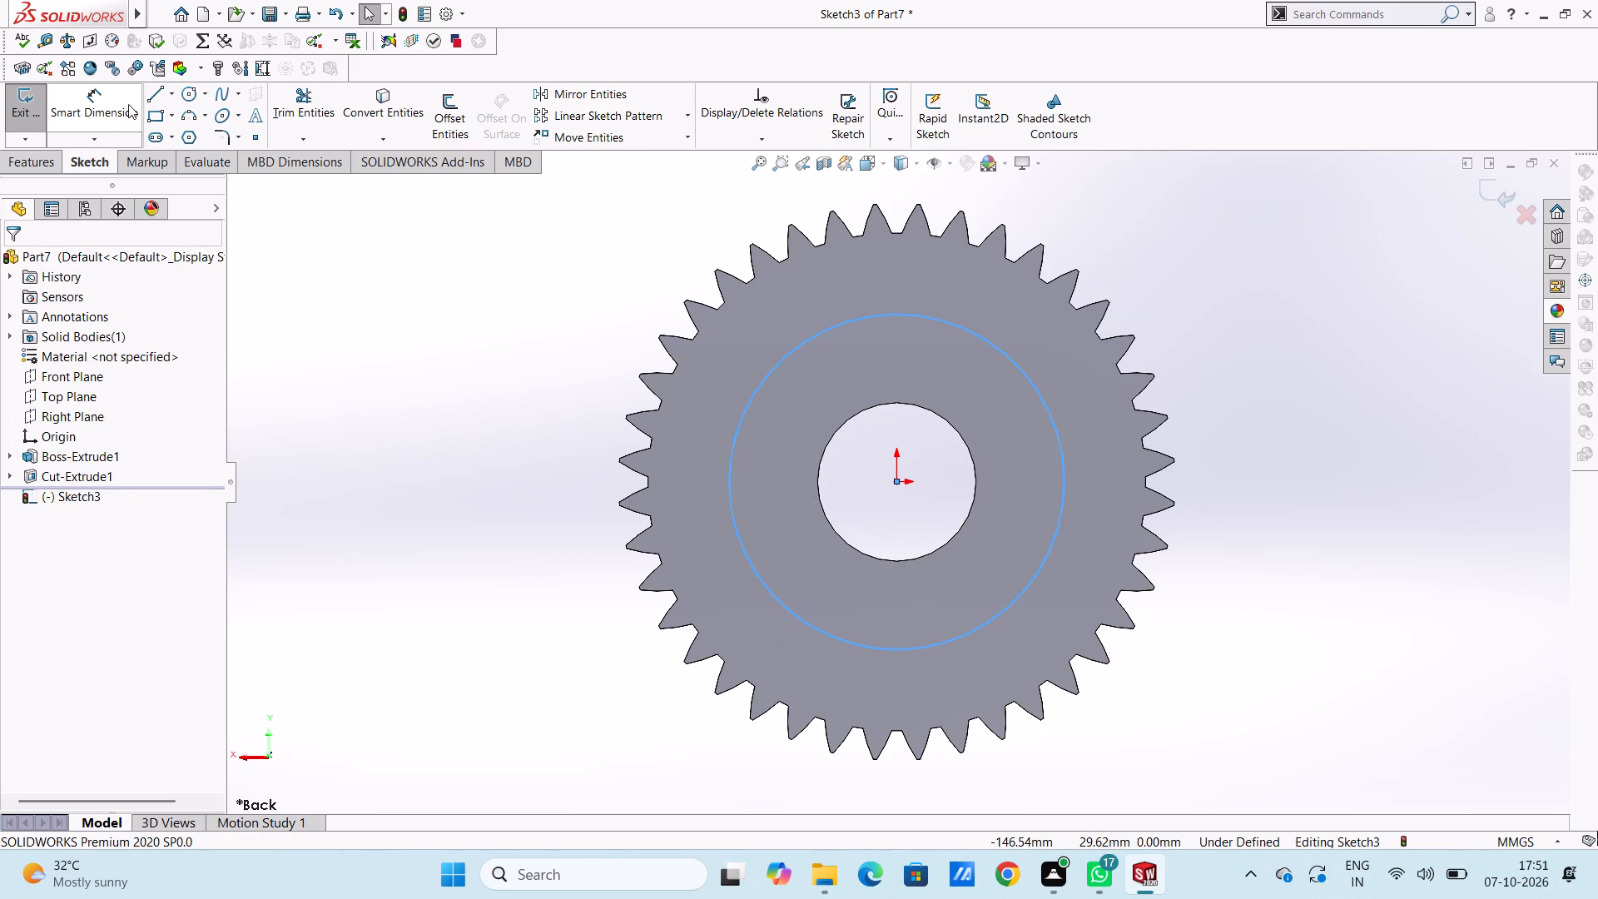
Dimension the back-face circle's diameter to 105 mm.
left_click(128, 105)
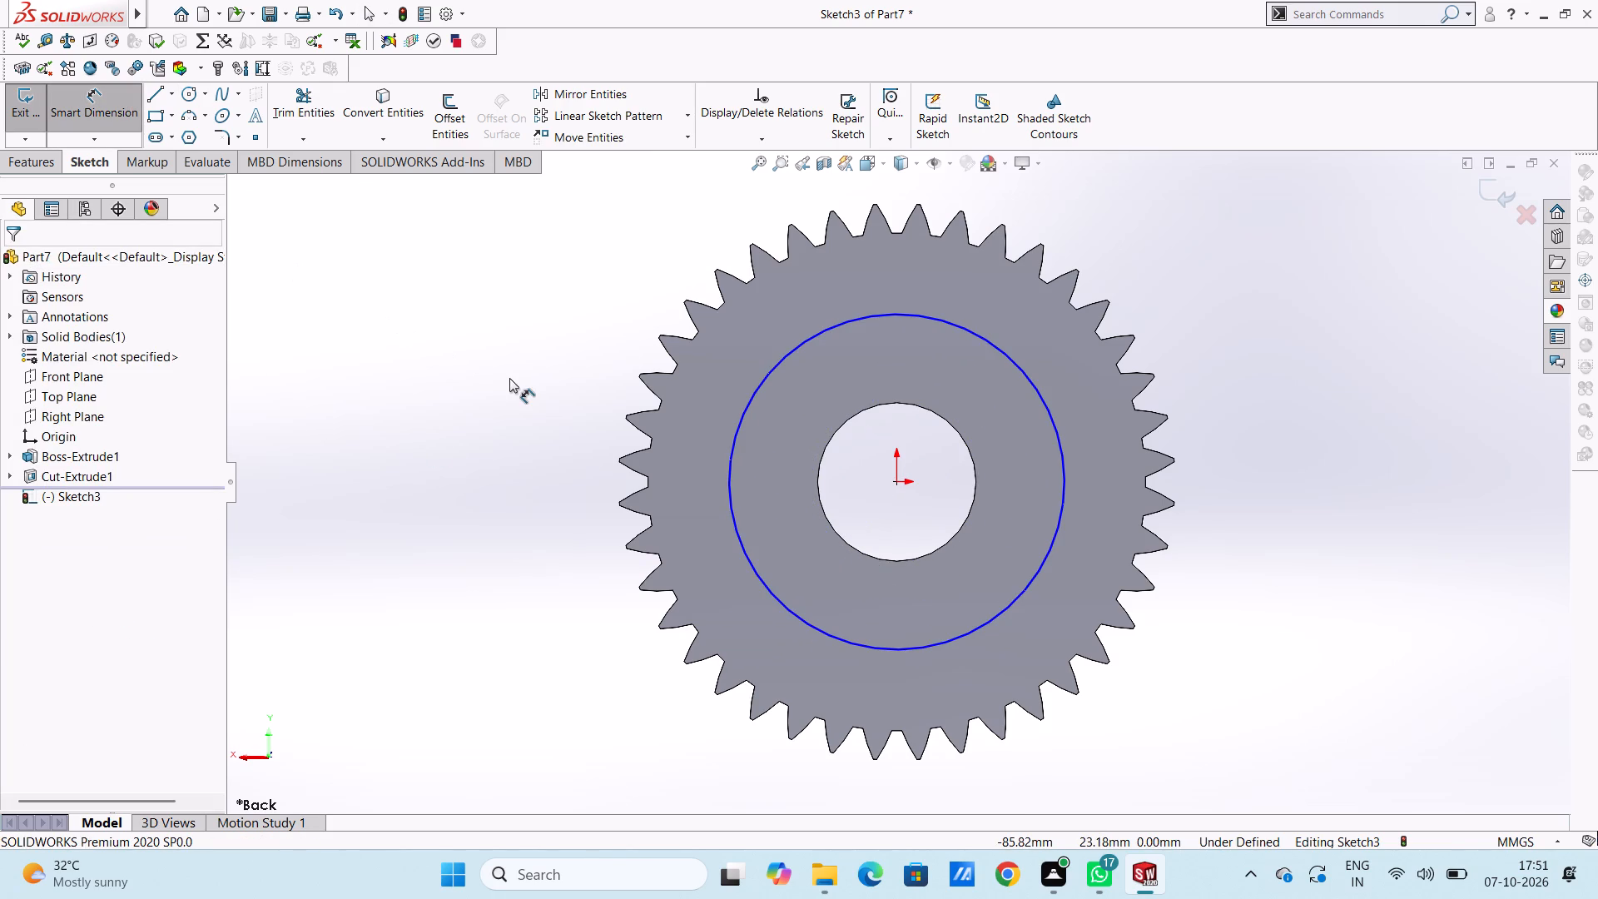
left_click(735, 430)
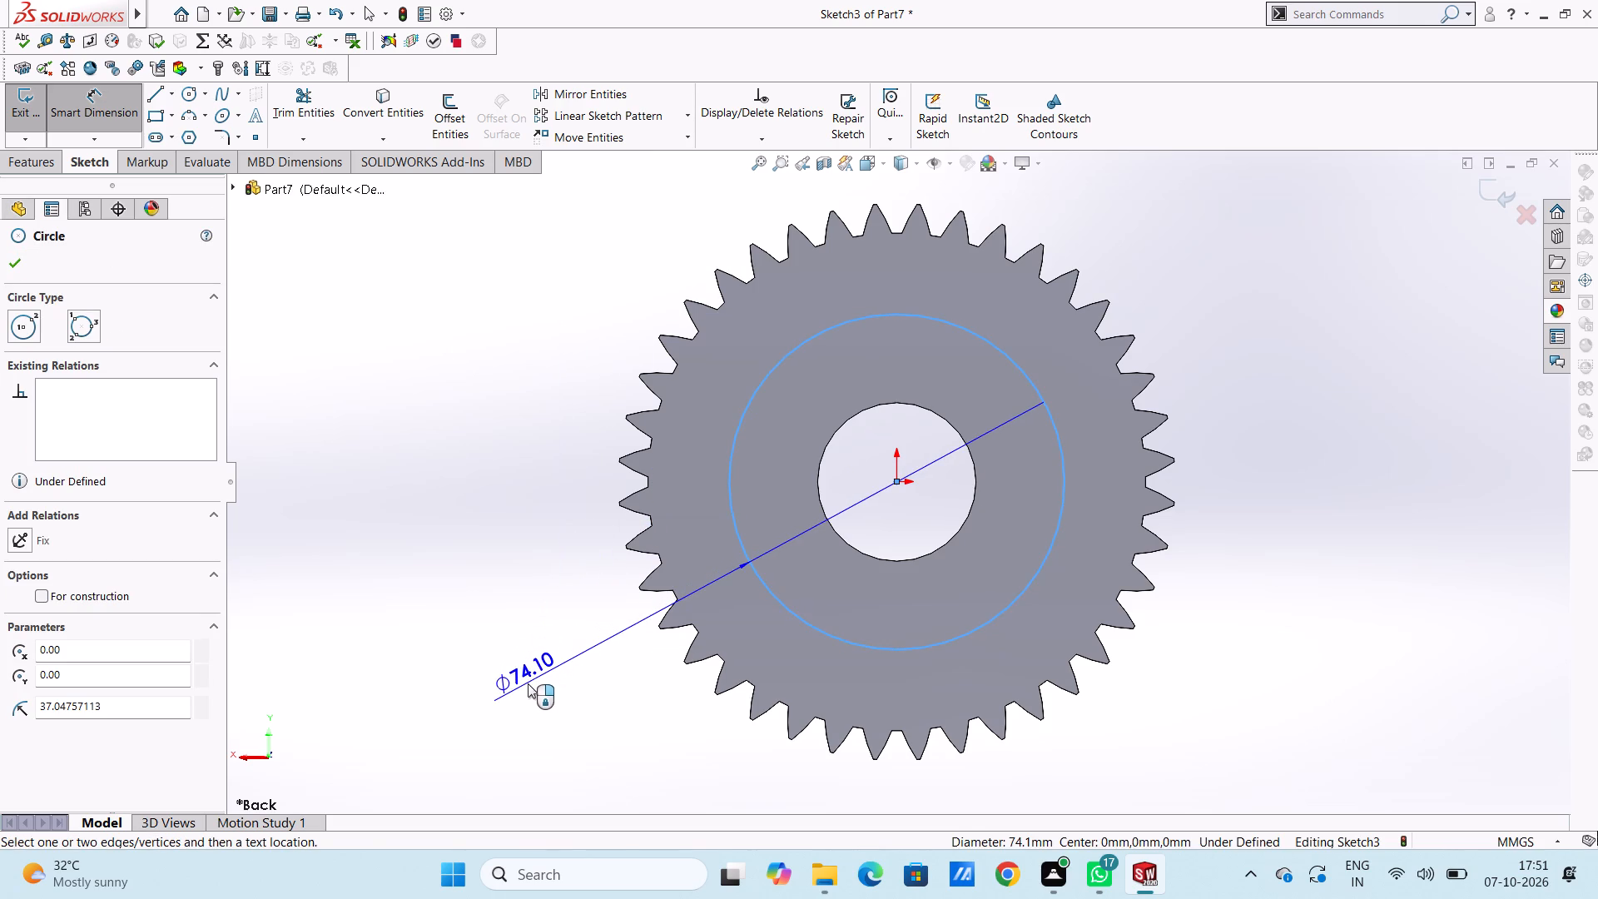
left_click(463, 670)
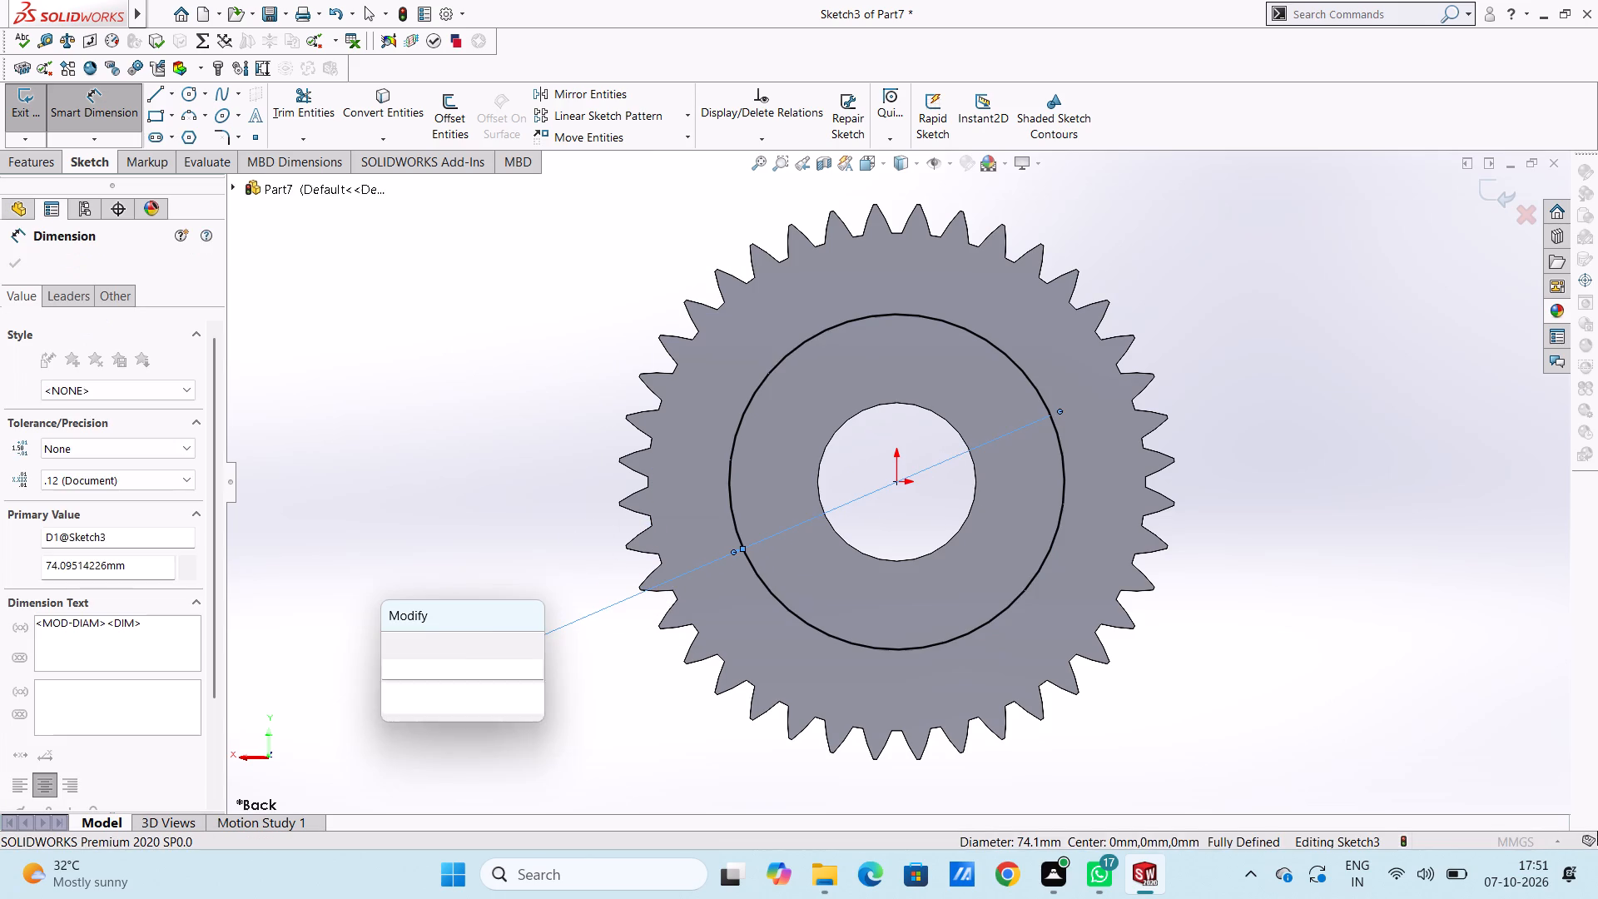
type("105")
key("Return")
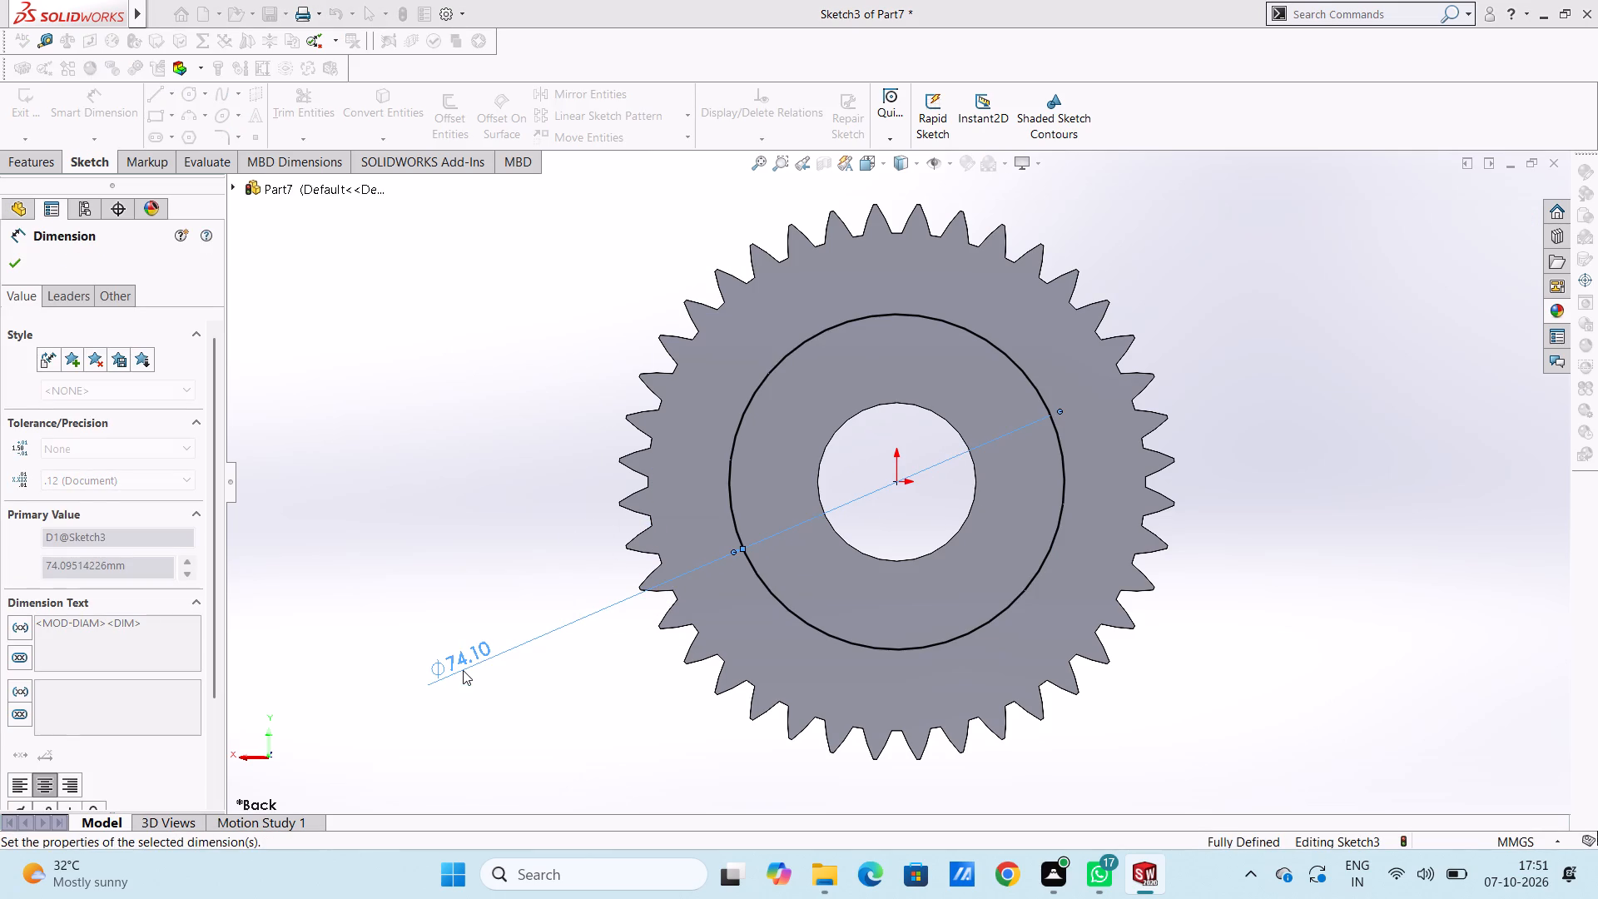
left_click(467, 534)
scroll(467, 534, "up", 3)
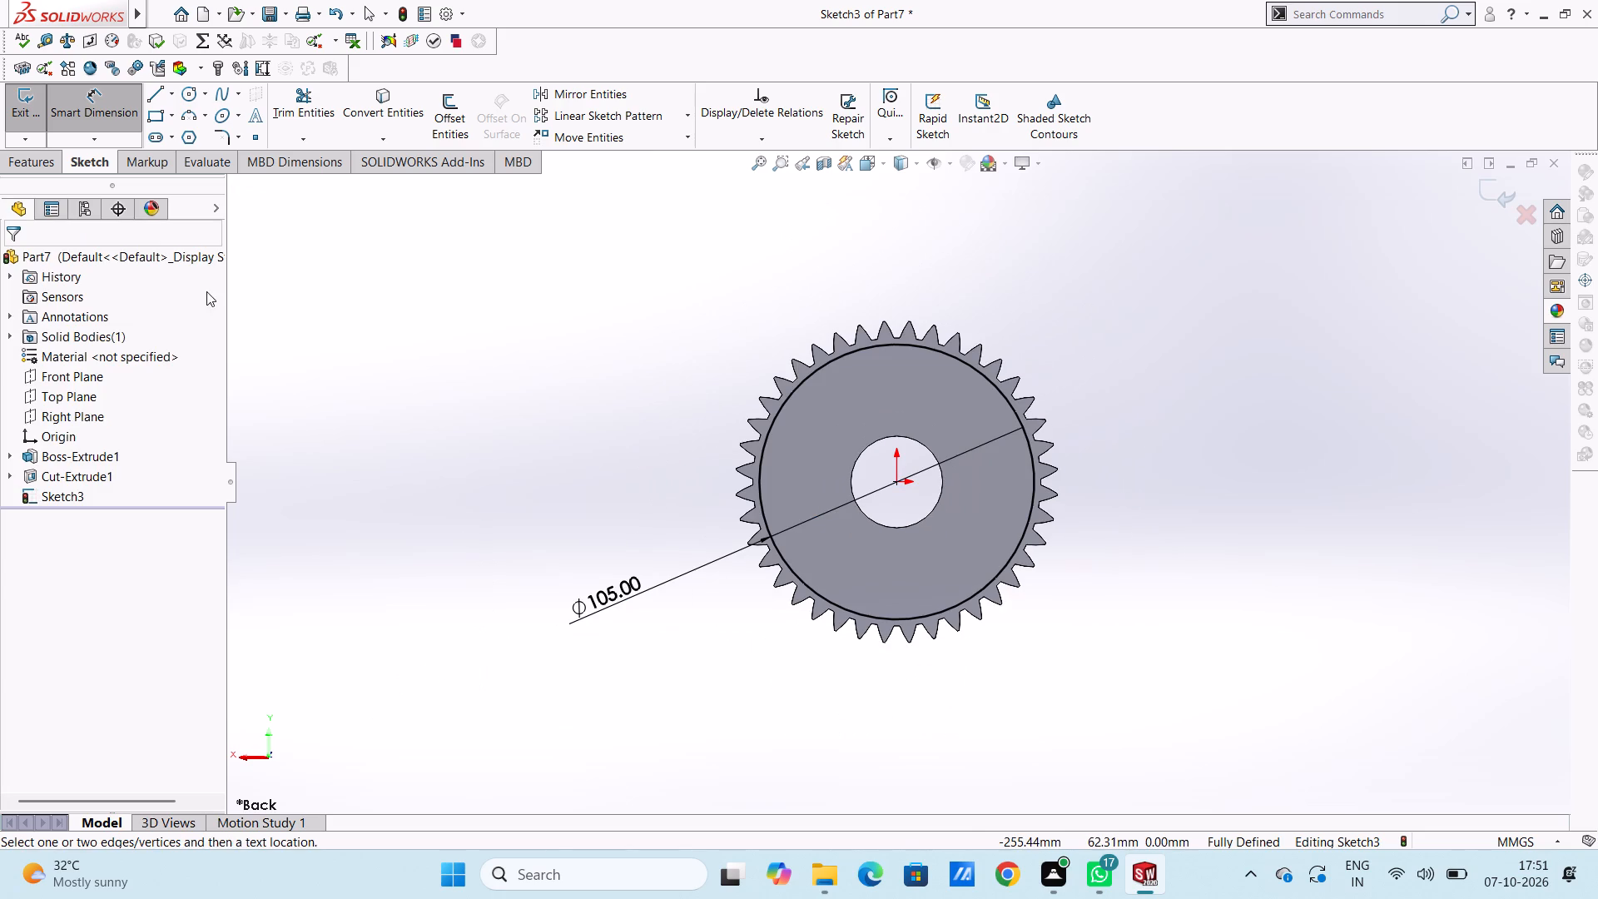
left_click(96, 122)
Cut-extrude the 105 mm circle as a blind recess 5 mm deep into the gear's back face.
left_click(38, 167)
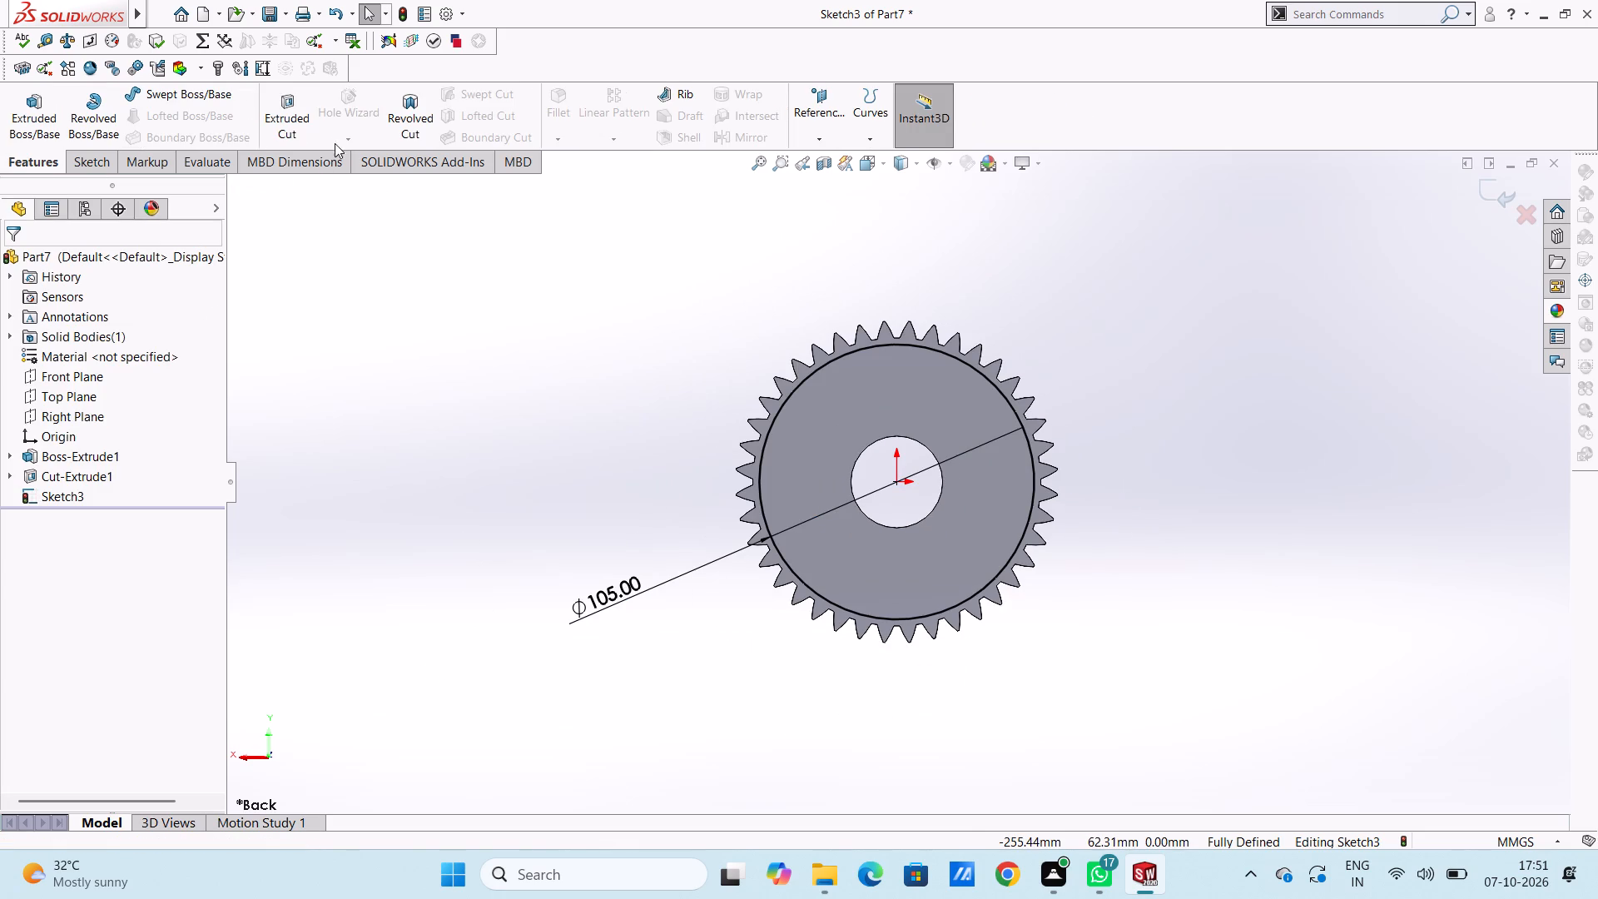
left_click(289, 110)
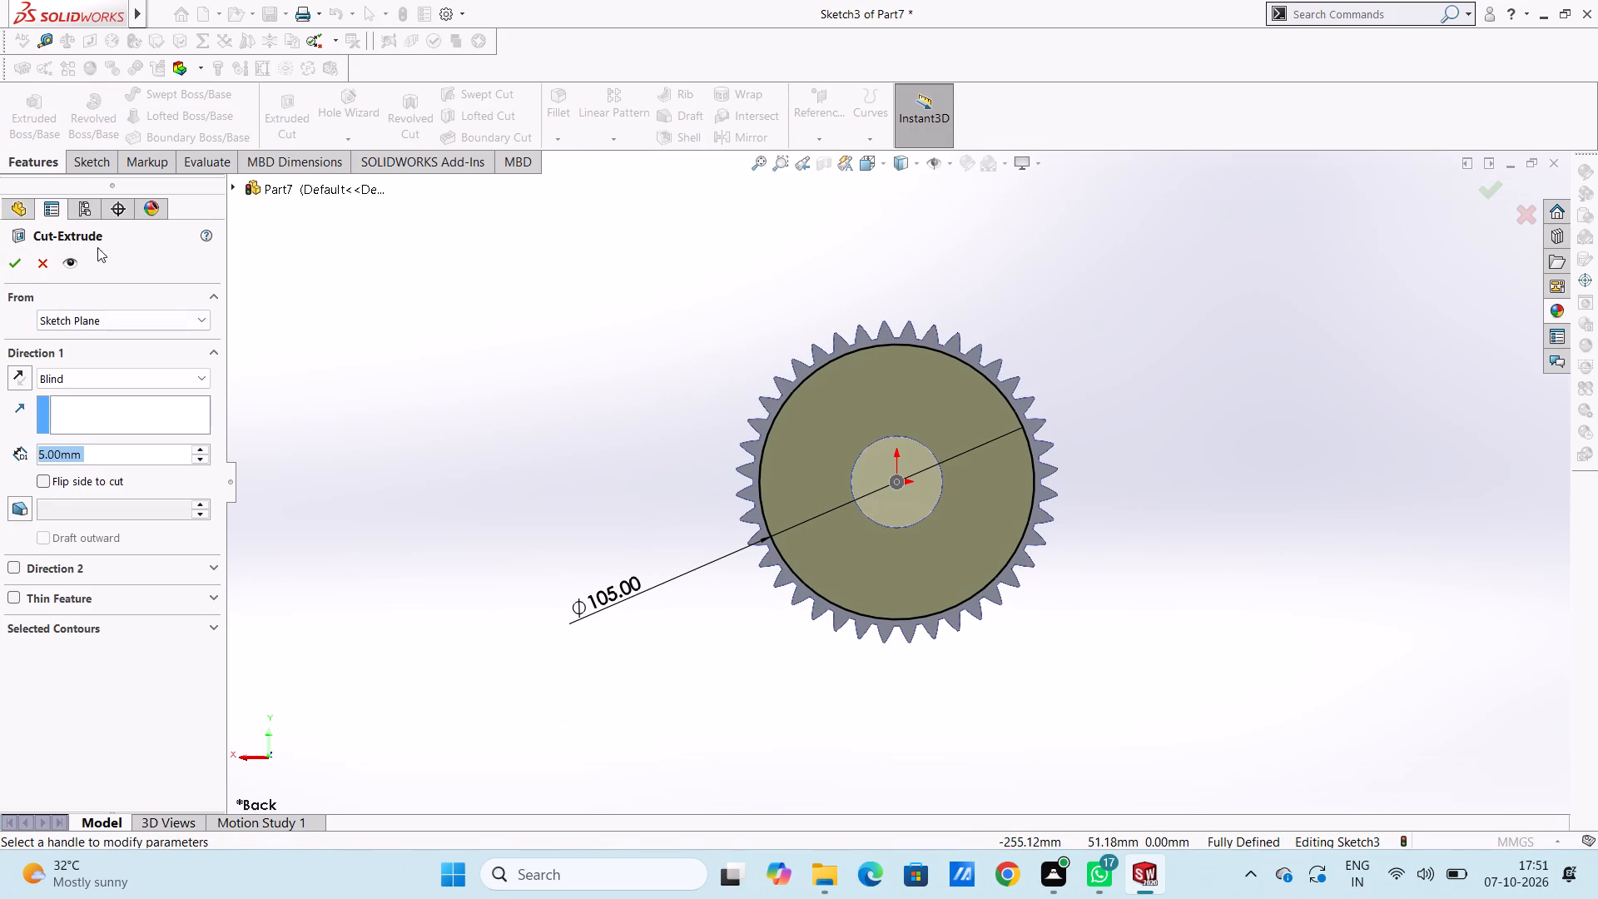
left_click(10, 262)
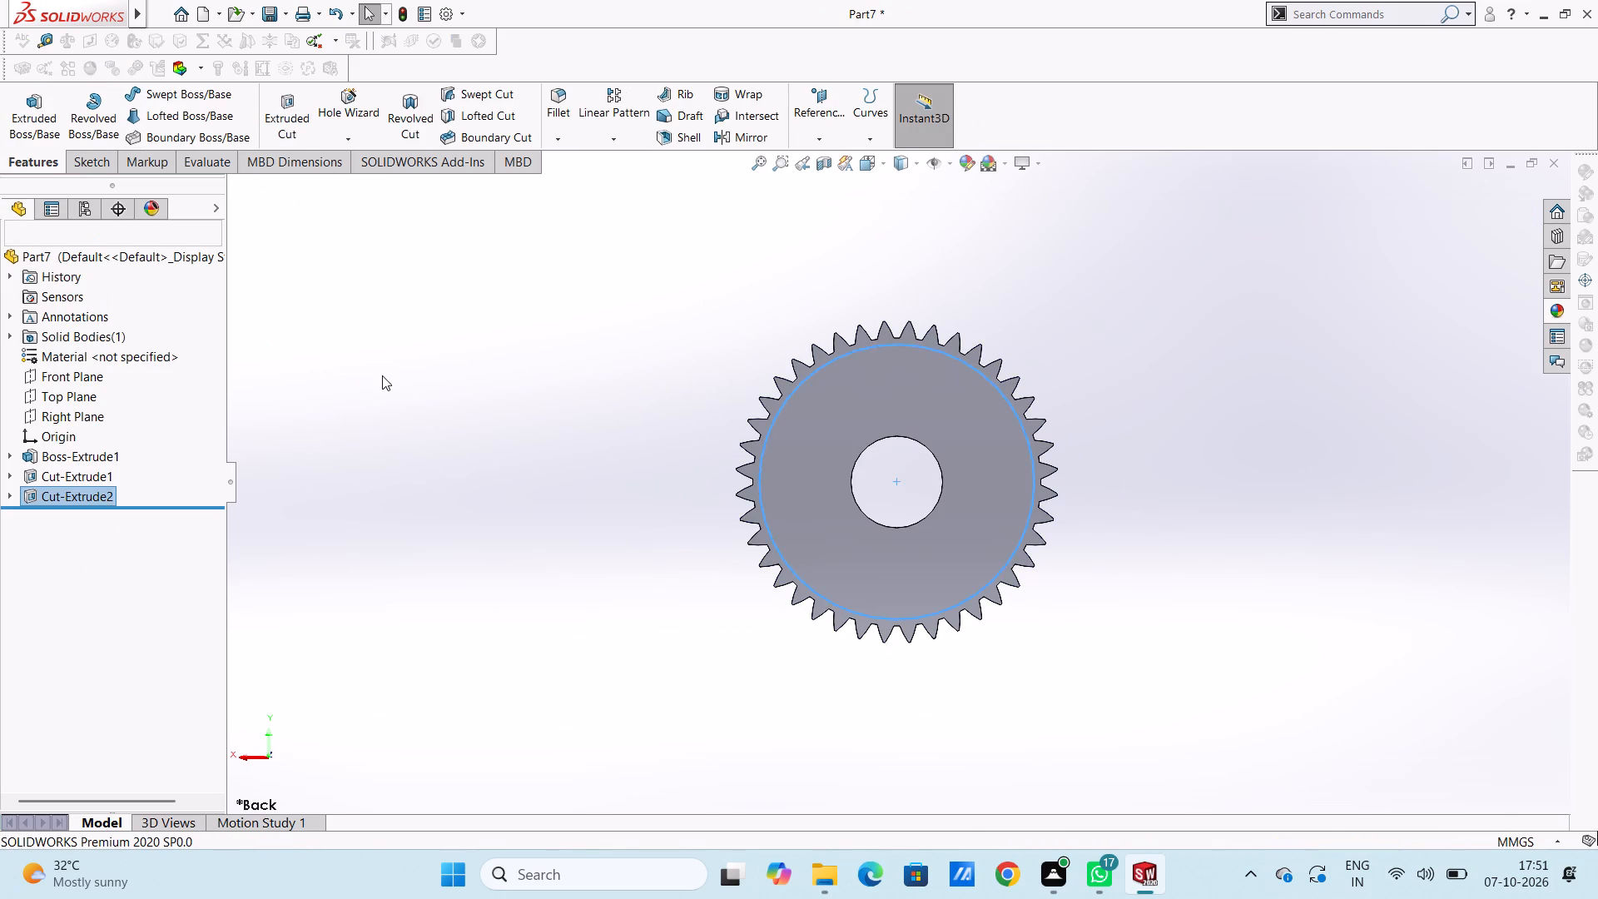
left_click(382, 375)
Chamfer the outer circular edge of the back-face recess by 1 mm at 45 degrees.
middle_click_drag(535, 365, 392, 495)
middle_click_drag(549, 439, 493, 479)
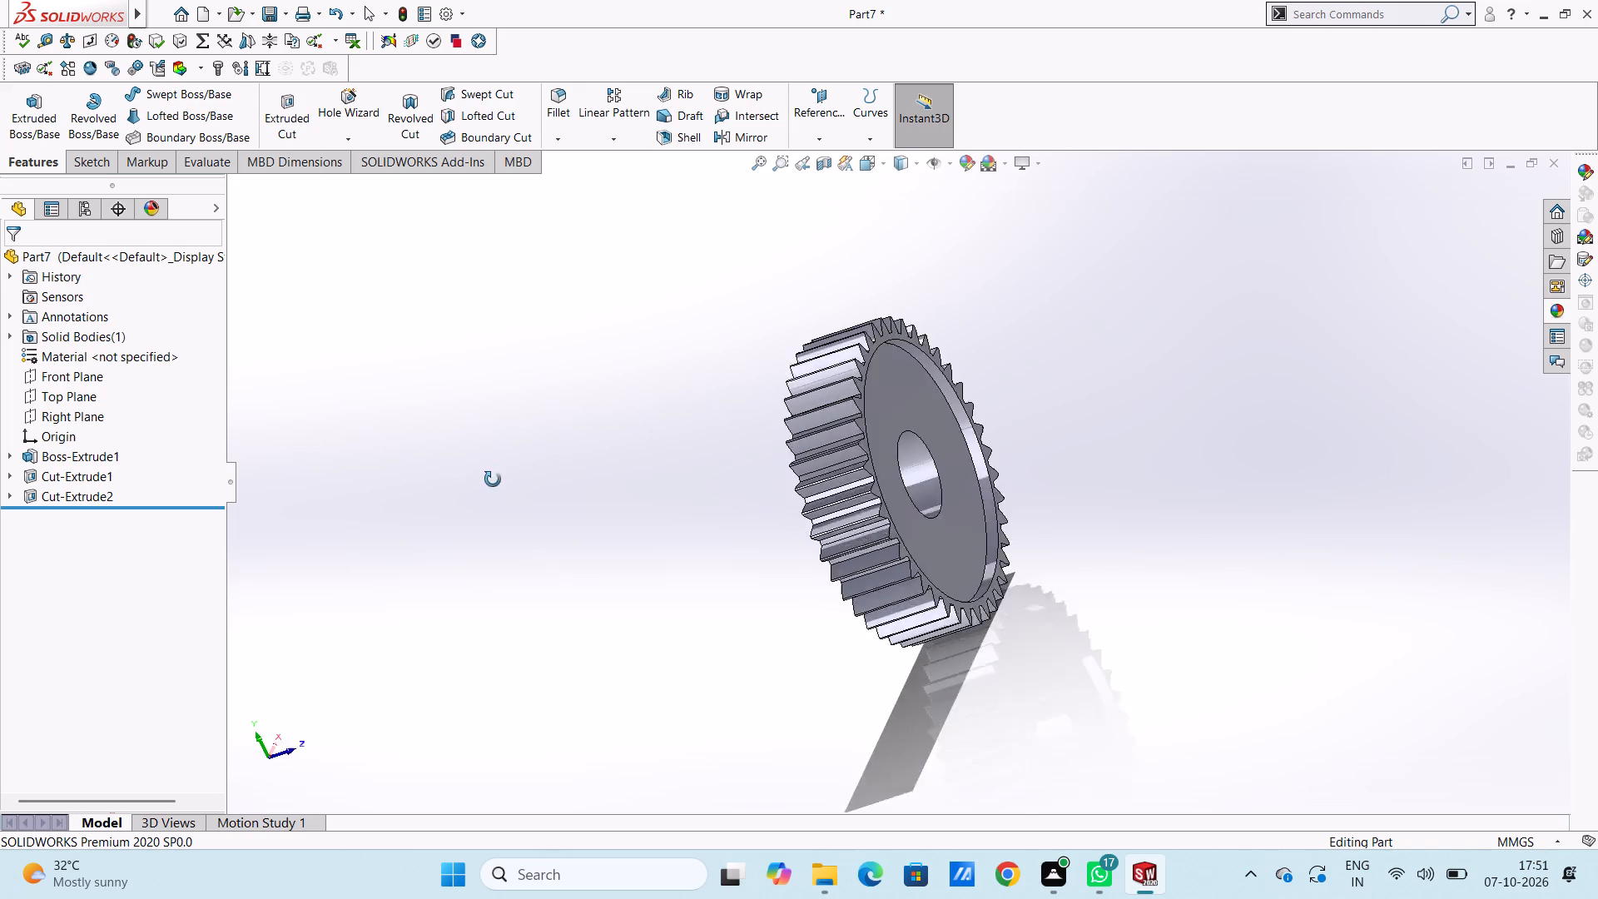
middle_click_drag(493, 479, 753, 335)
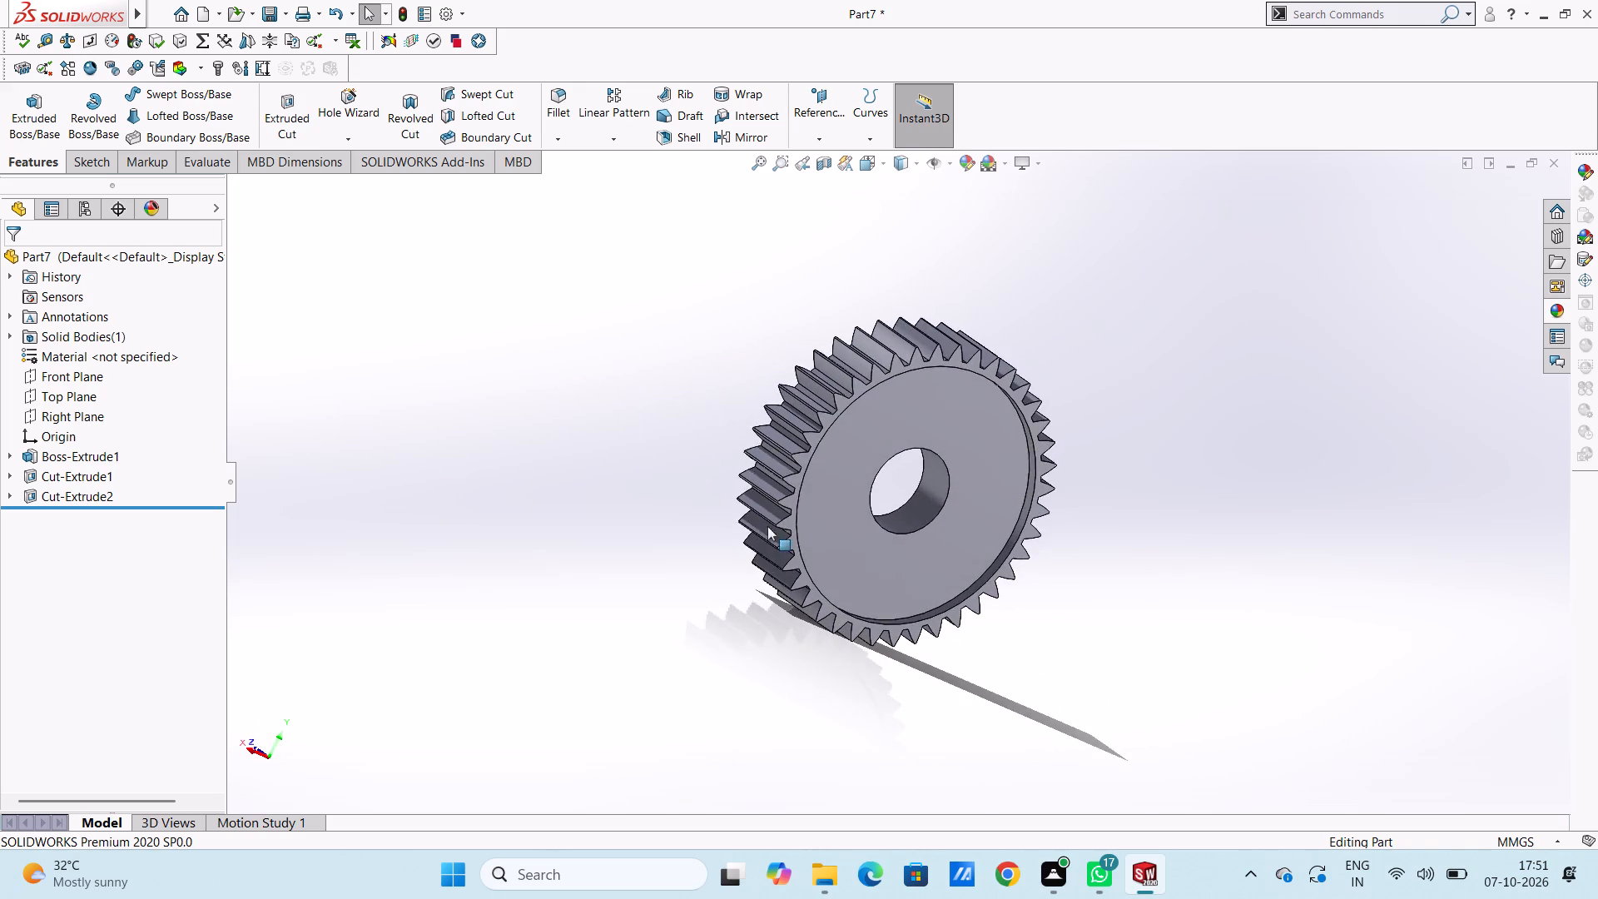
middle_click_drag(752, 538, 713, 433)
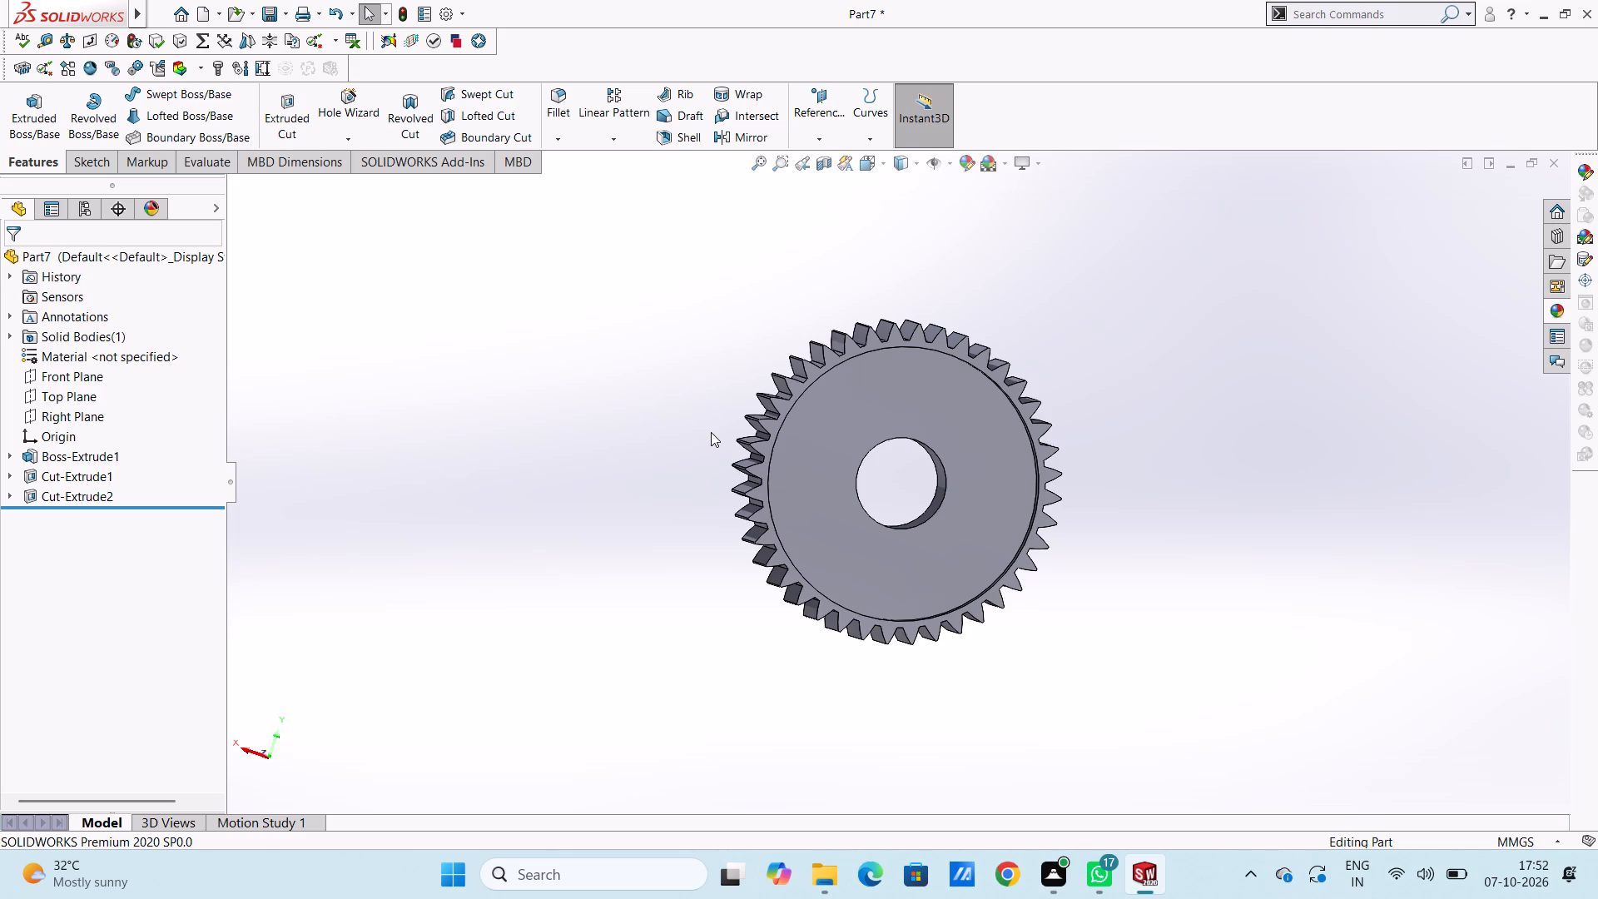
middle_click_drag(1180, 351, 1082, 366)
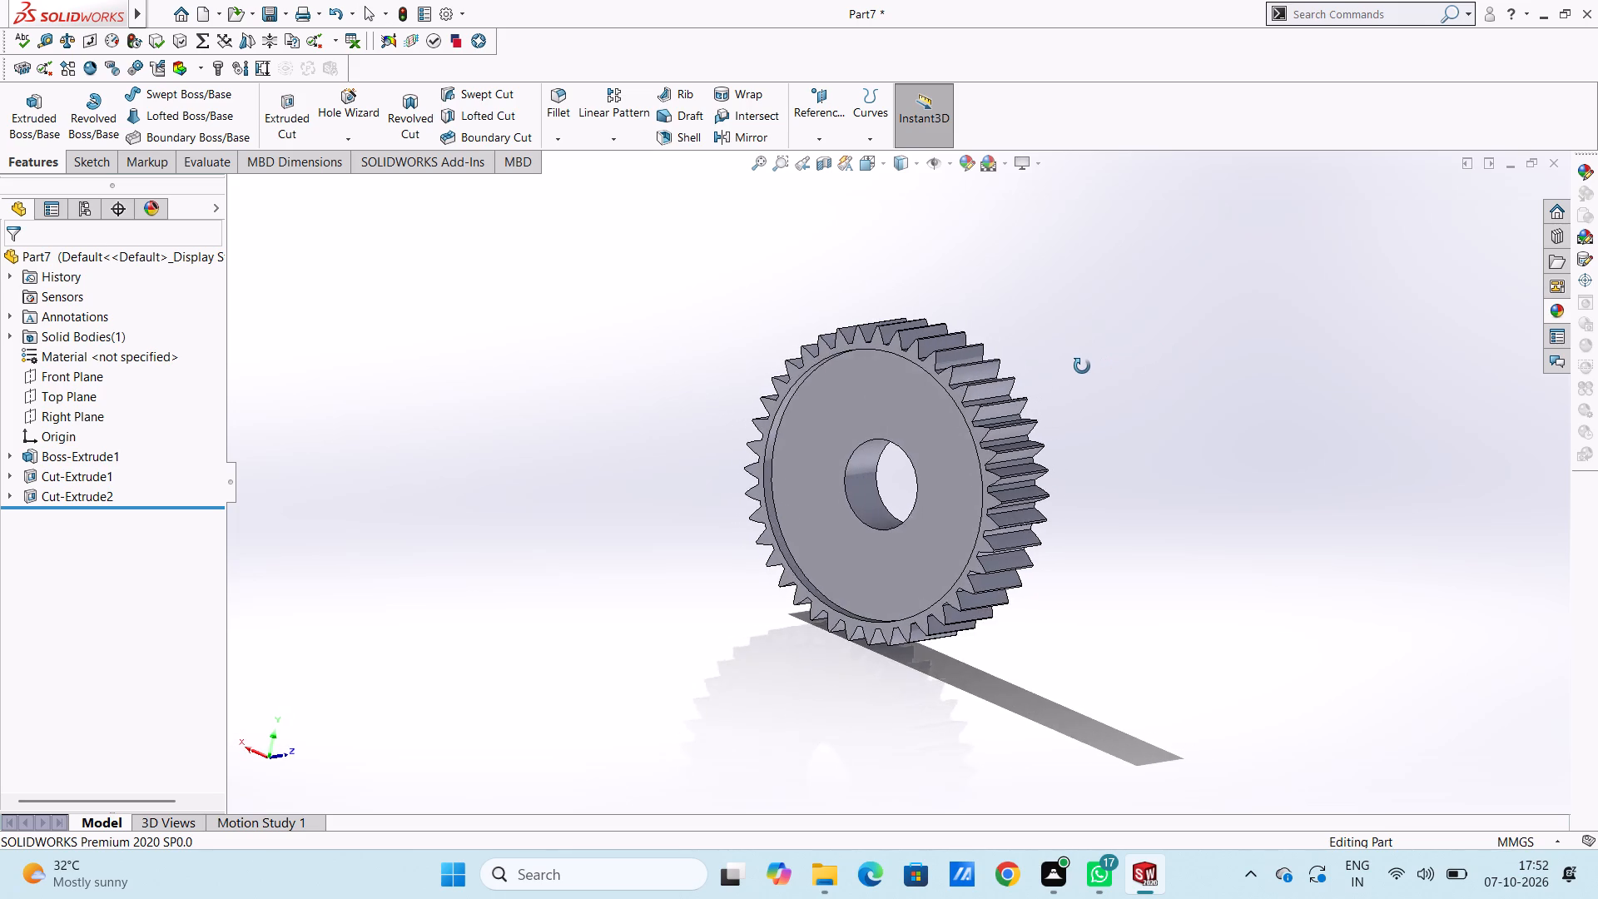
middle_click_drag(1082, 366, 1097, 350)
scroll(891, 352, "down", 5)
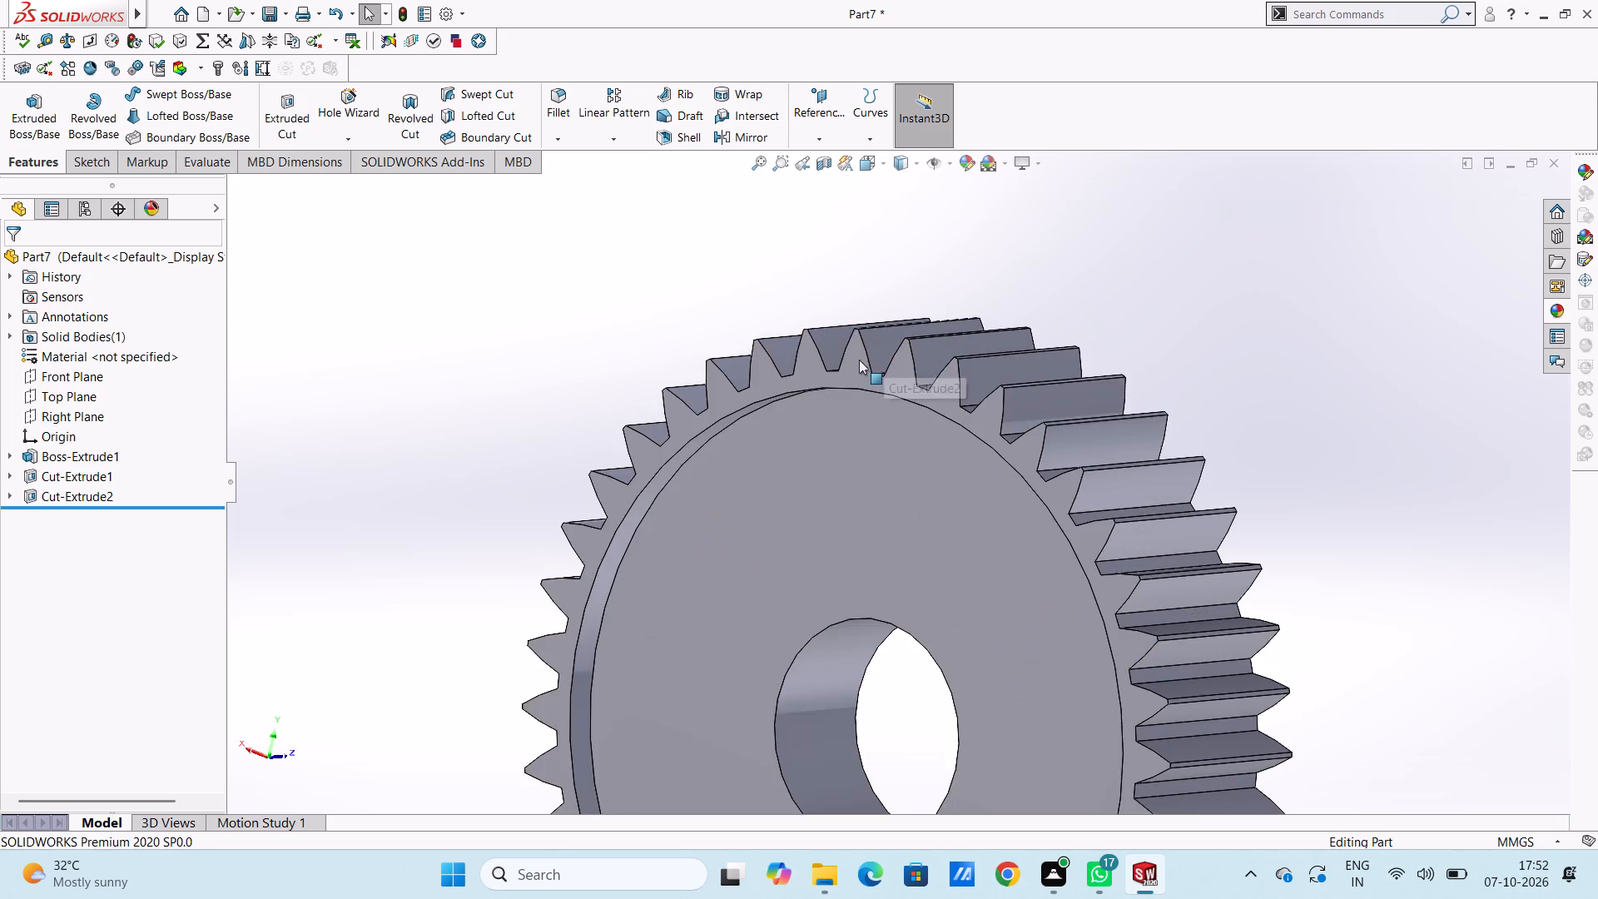
scroll(753, 423, "down", 5)
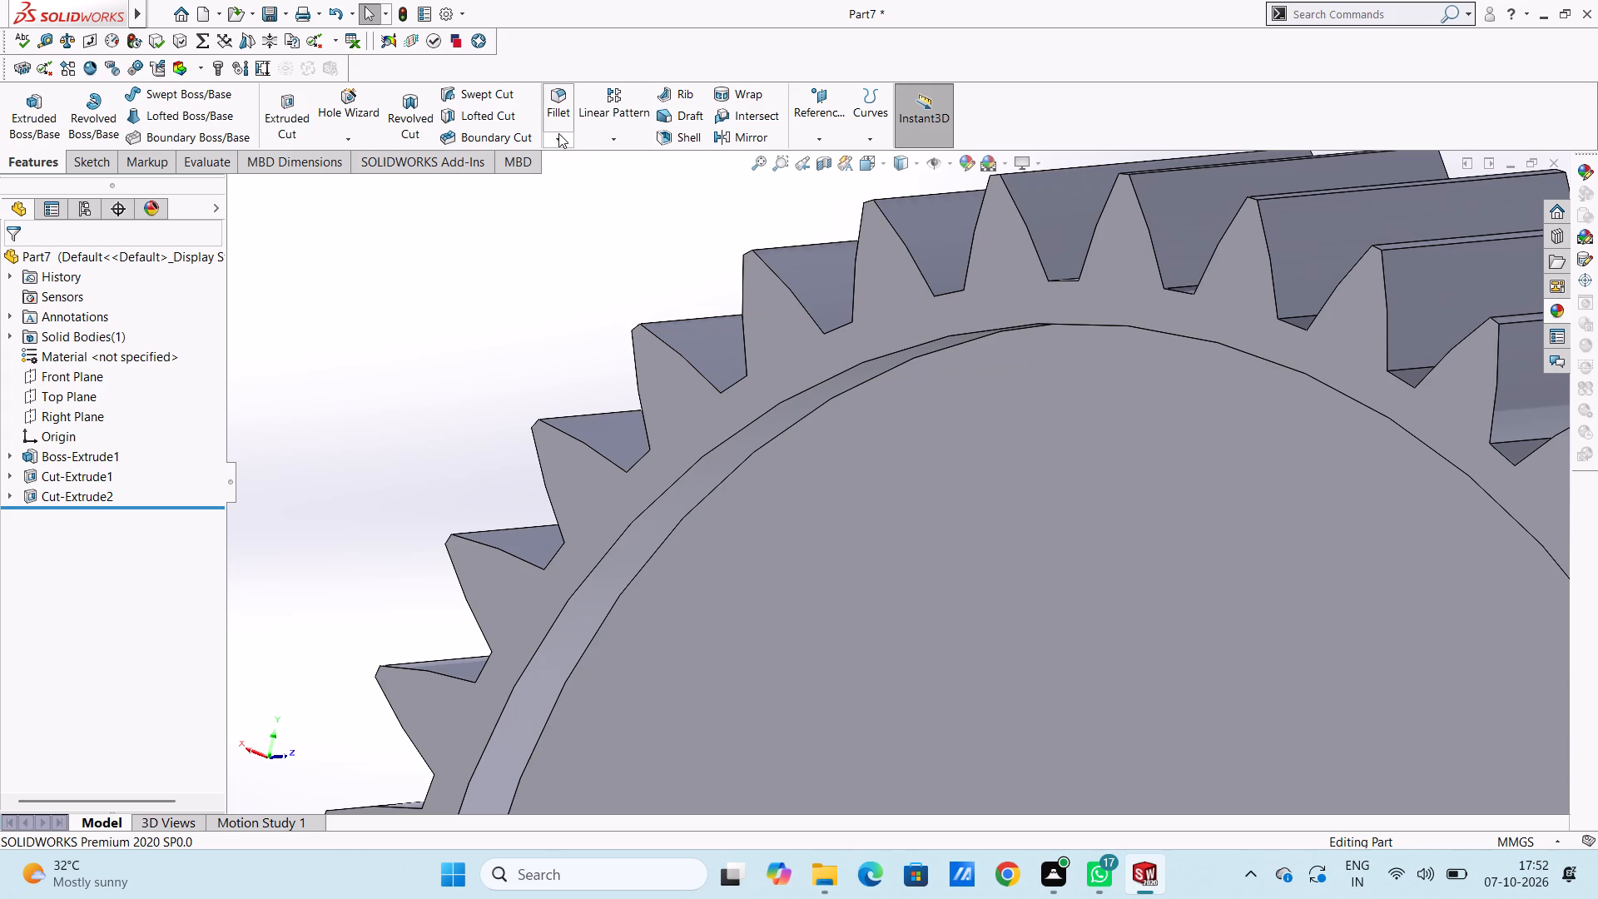
left_click(557, 135)
left_click(565, 174)
left_click(720, 445)
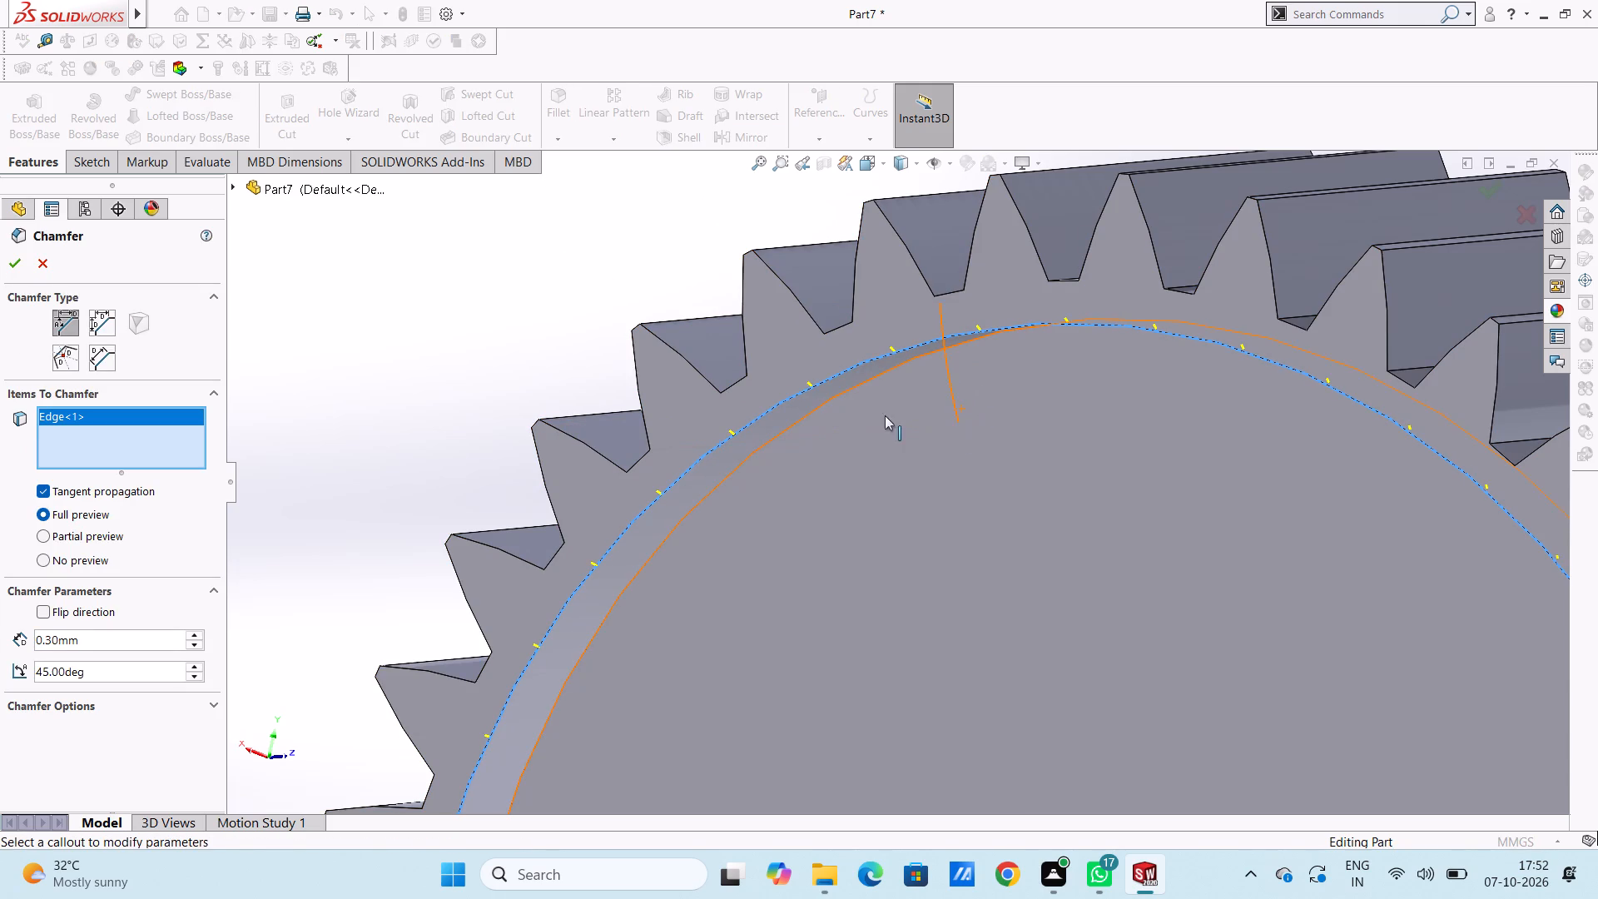
middle_click_drag(589, 298, 571, 345)
double_click(126, 642)
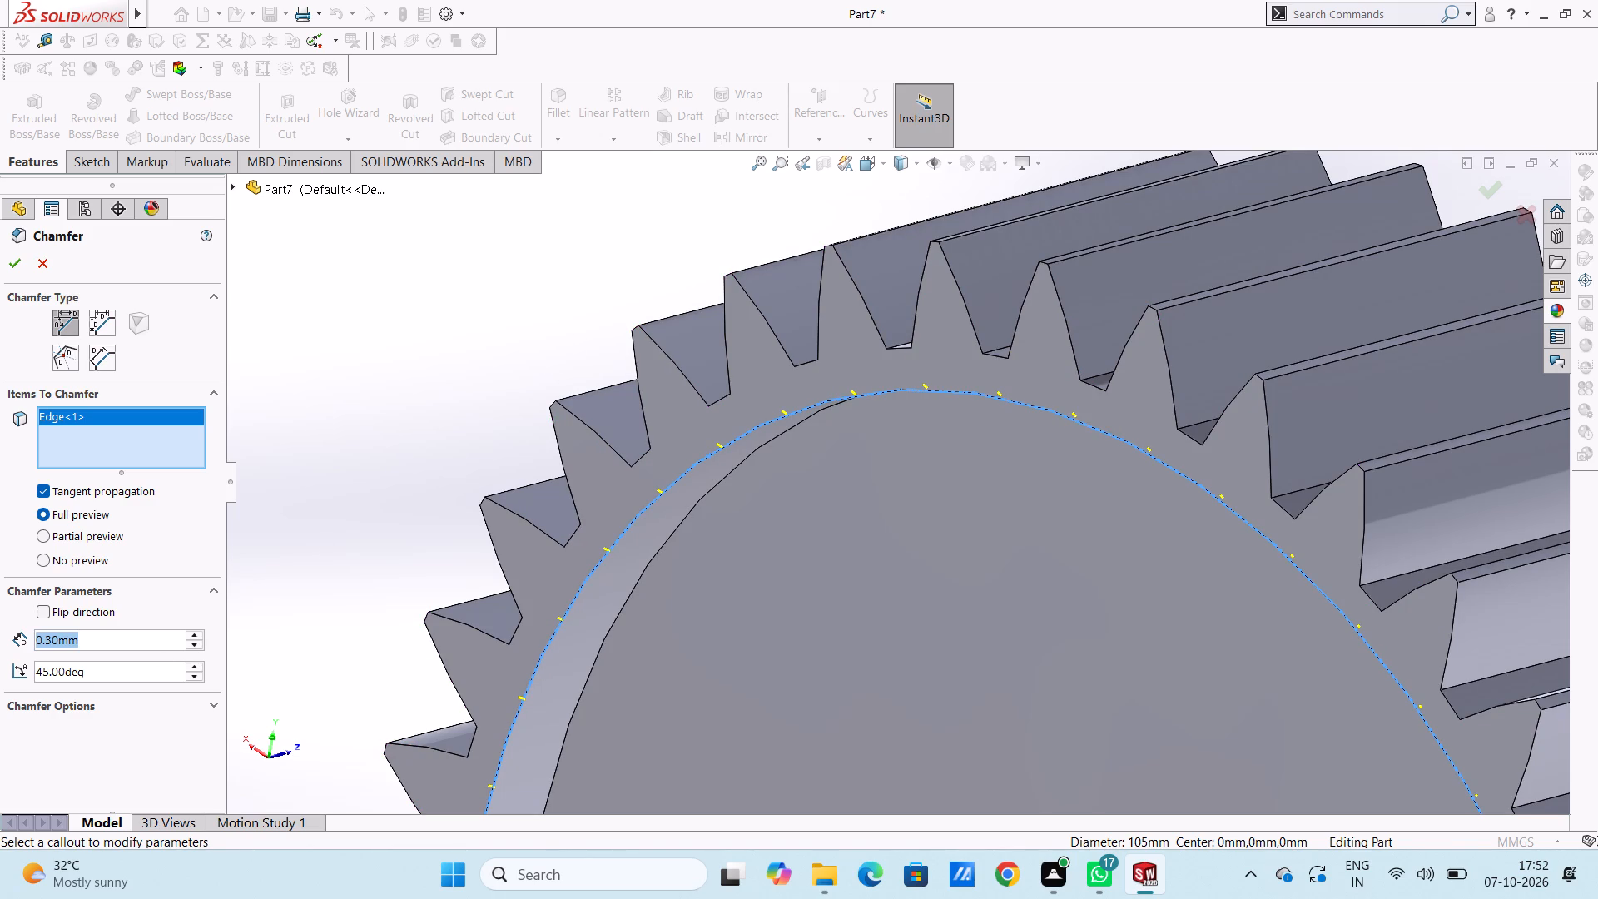
key("1")
key("Return")
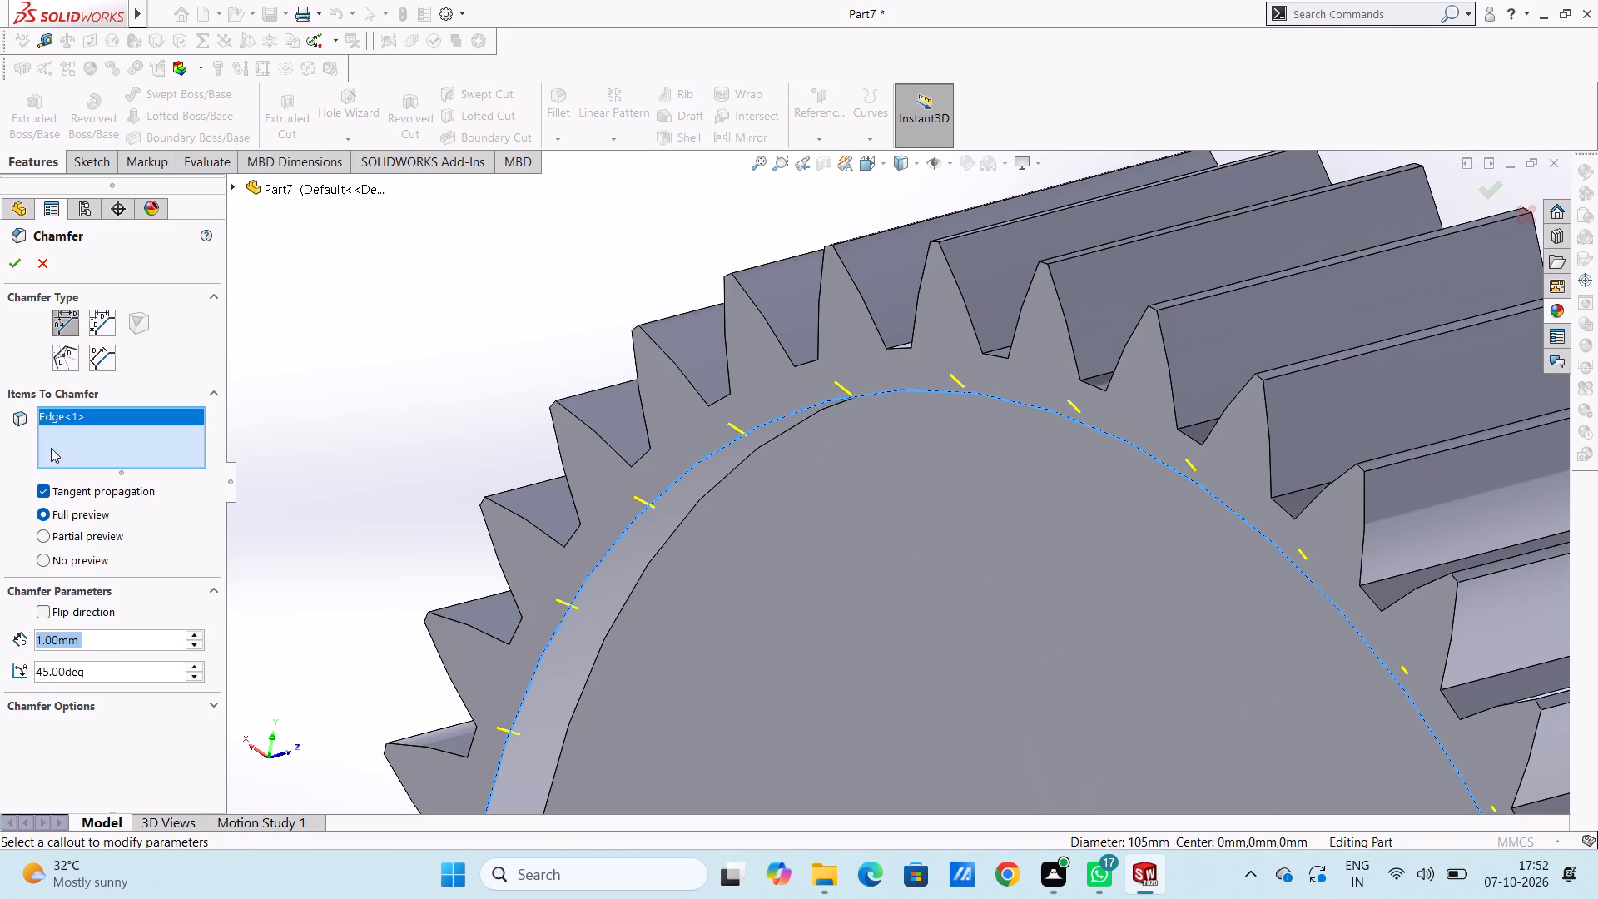
left_click(10, 263)
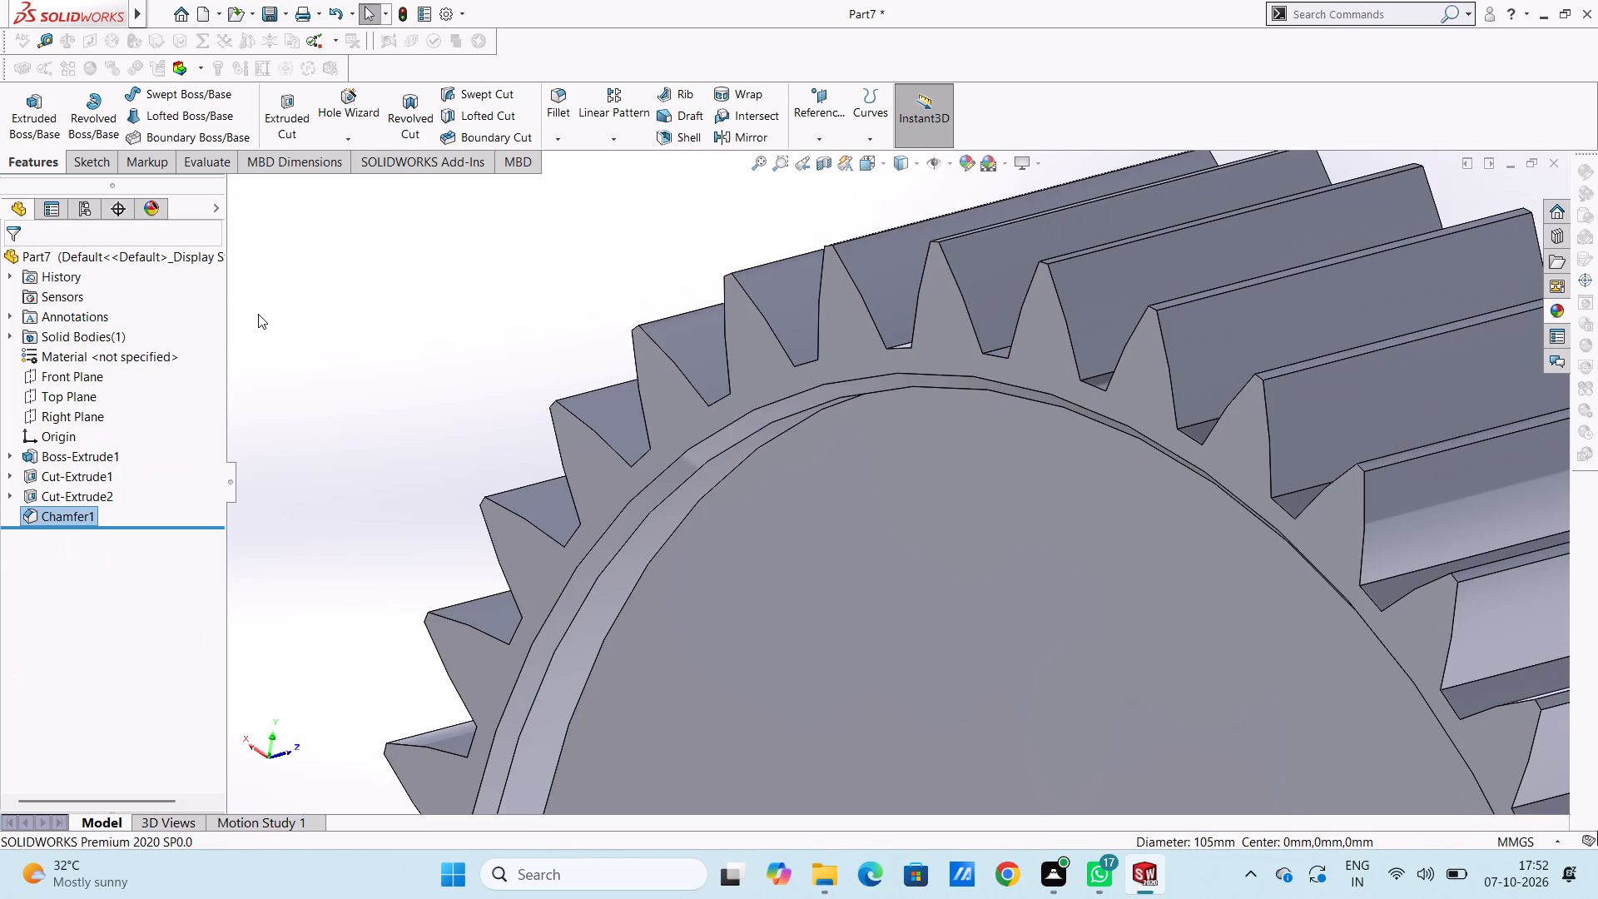
Examine the chamfered rim of the back recess and compare it with the front recess from several angles.
scroll(258, 314, "up", 3)
middle_click_drag(410, 425, 529, 364)
scroll(414, 425, "up", 1)
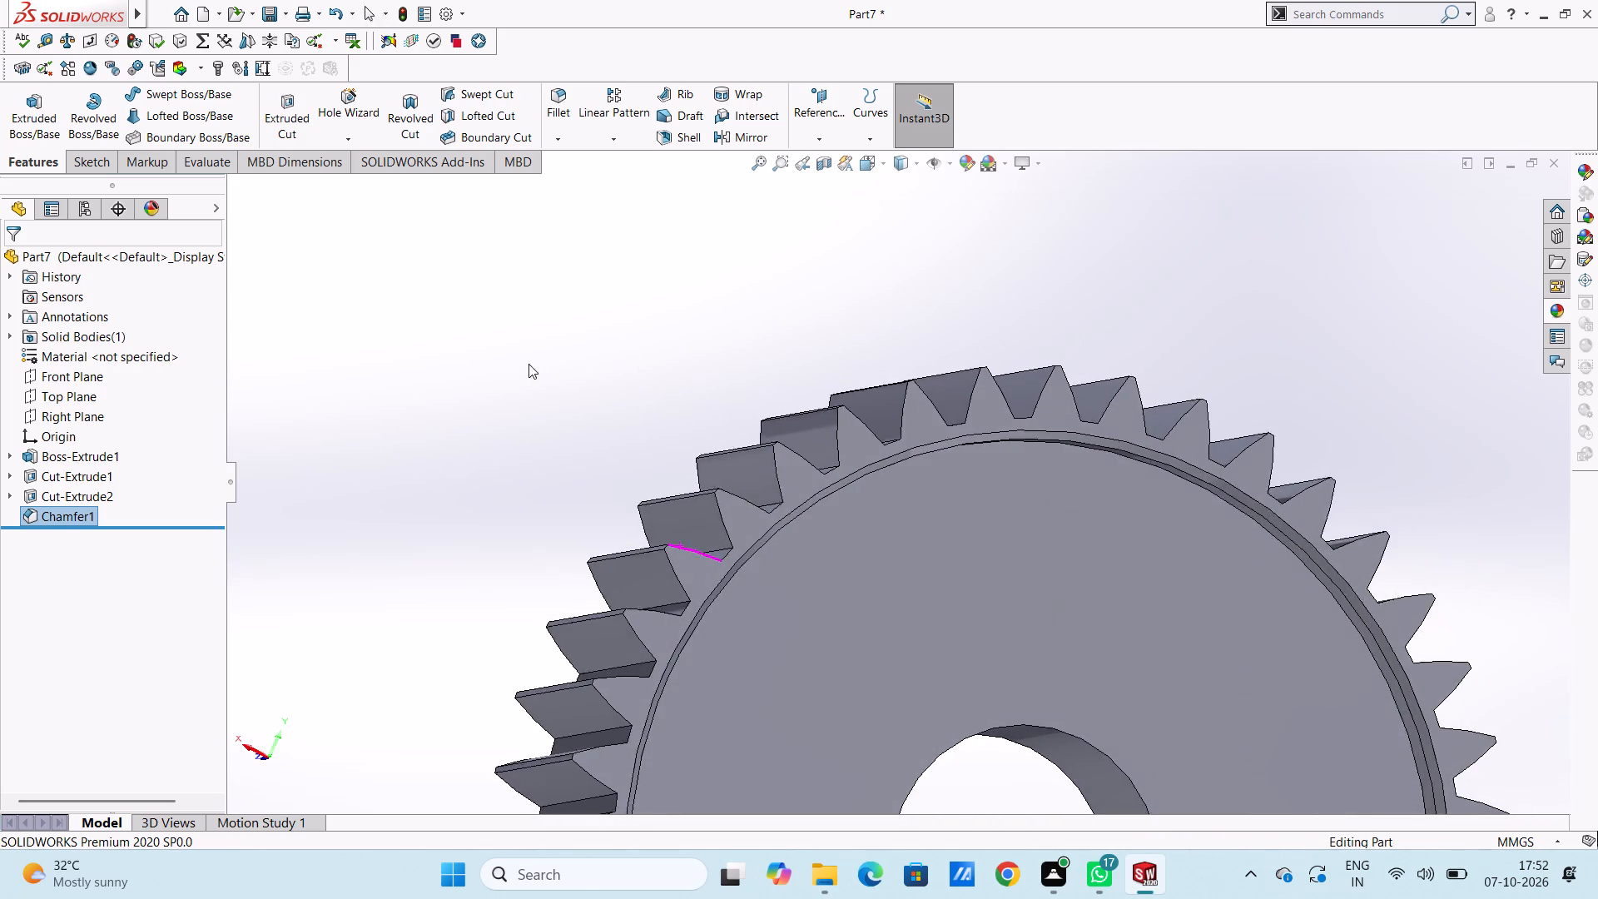
scroll(464, 456, "up", 5)
middle_click_drag(519, 464, 454, 489)
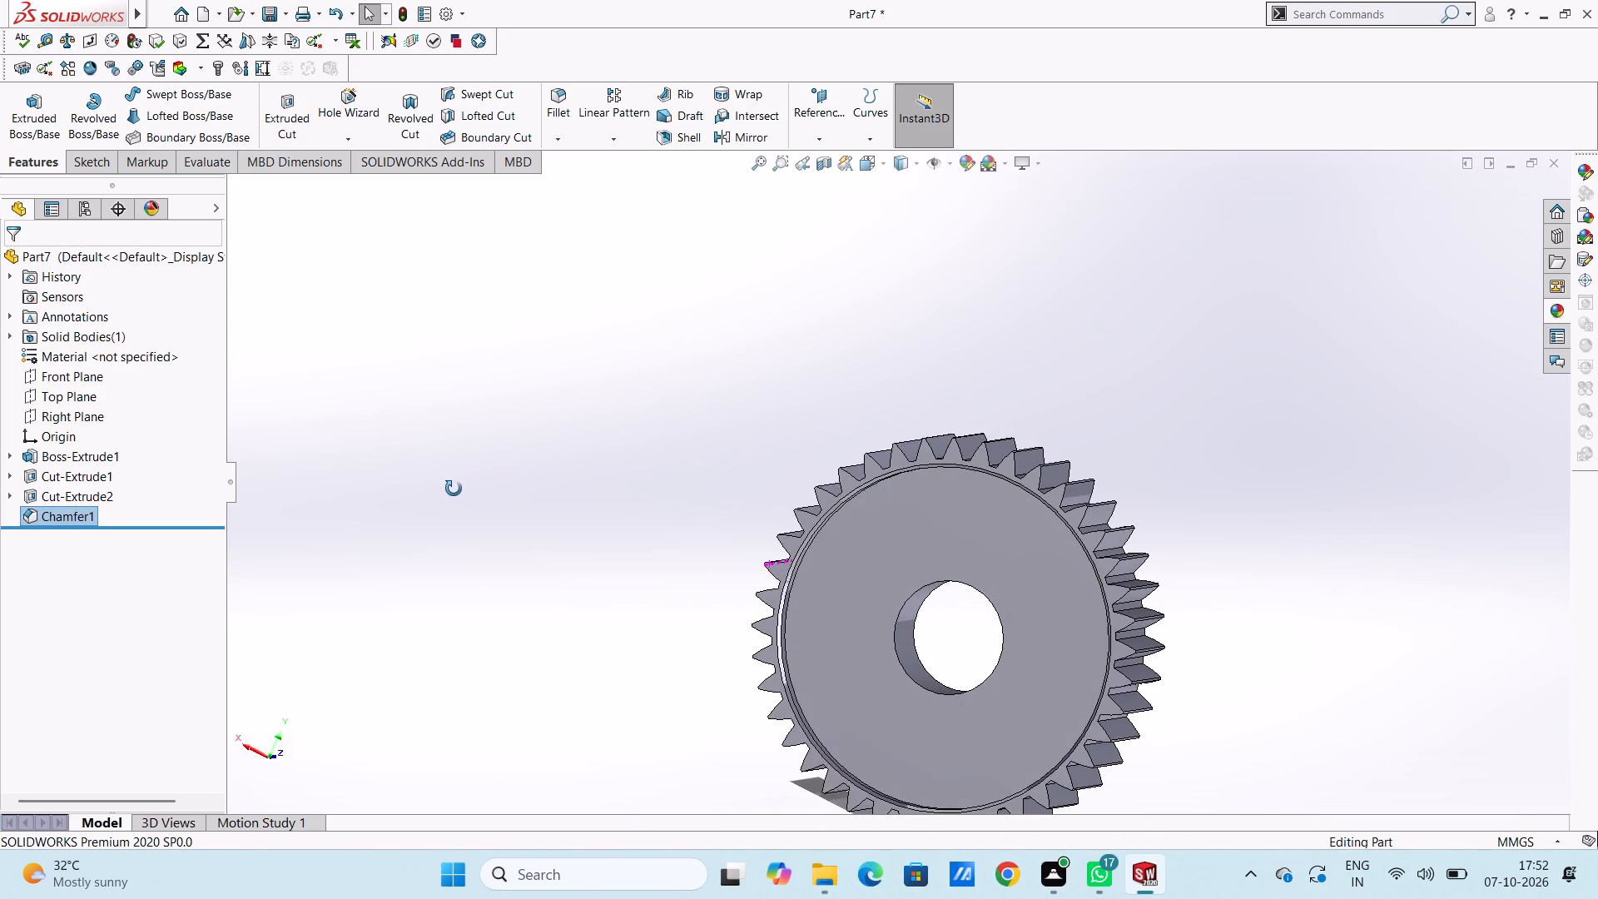
middle_click_drag(454, 489, 524, 487)
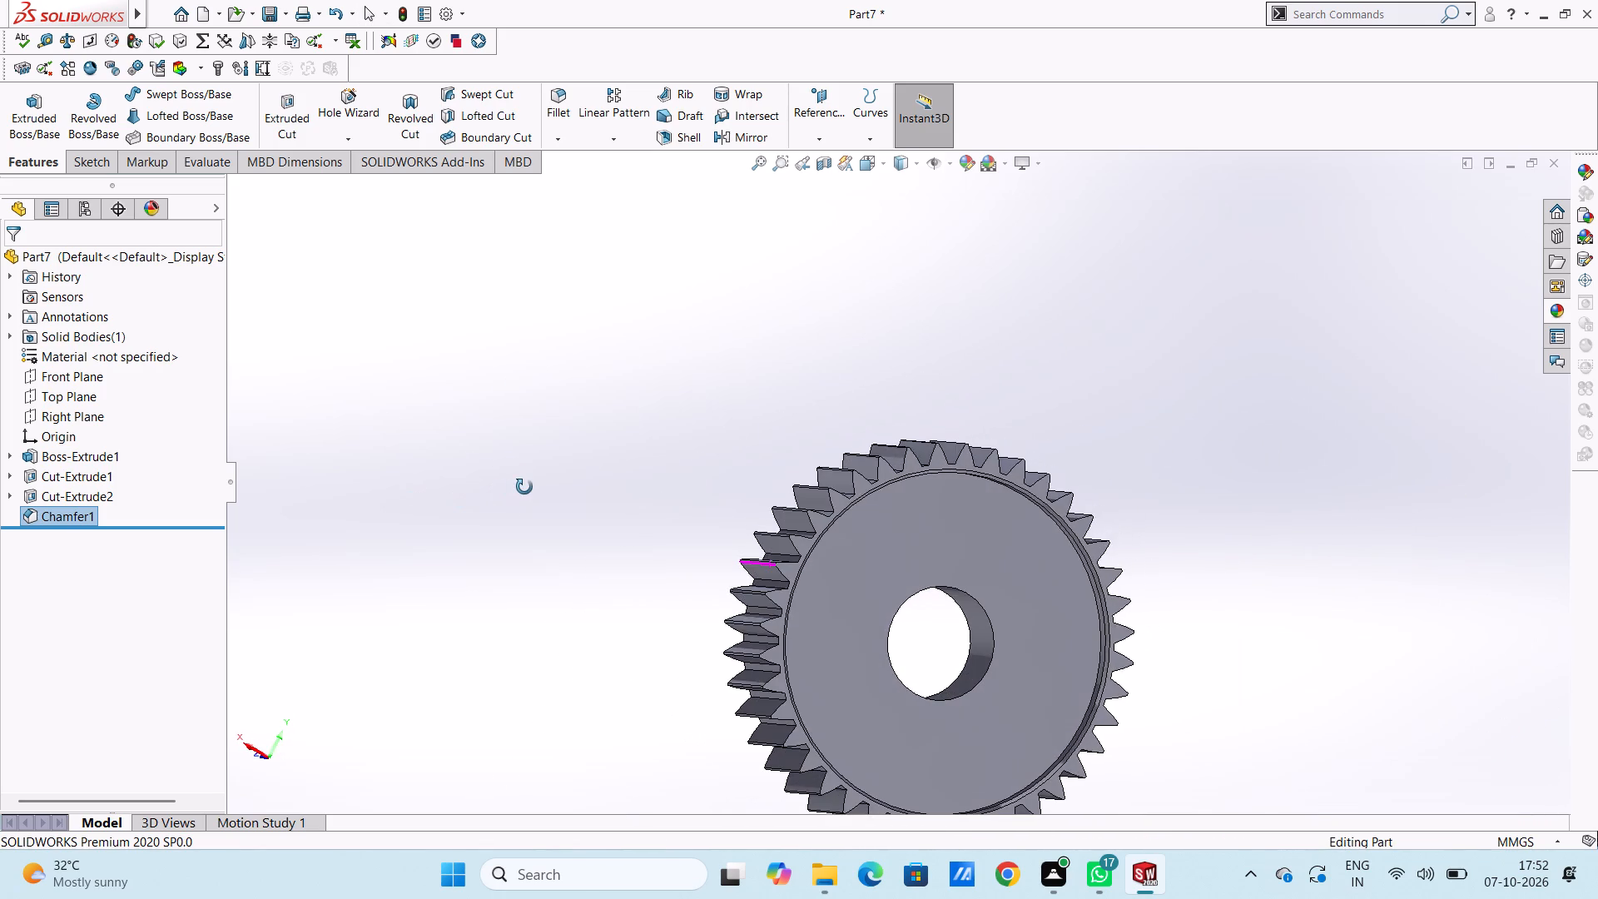
middle_click_drag(524, 487, 482, 492)
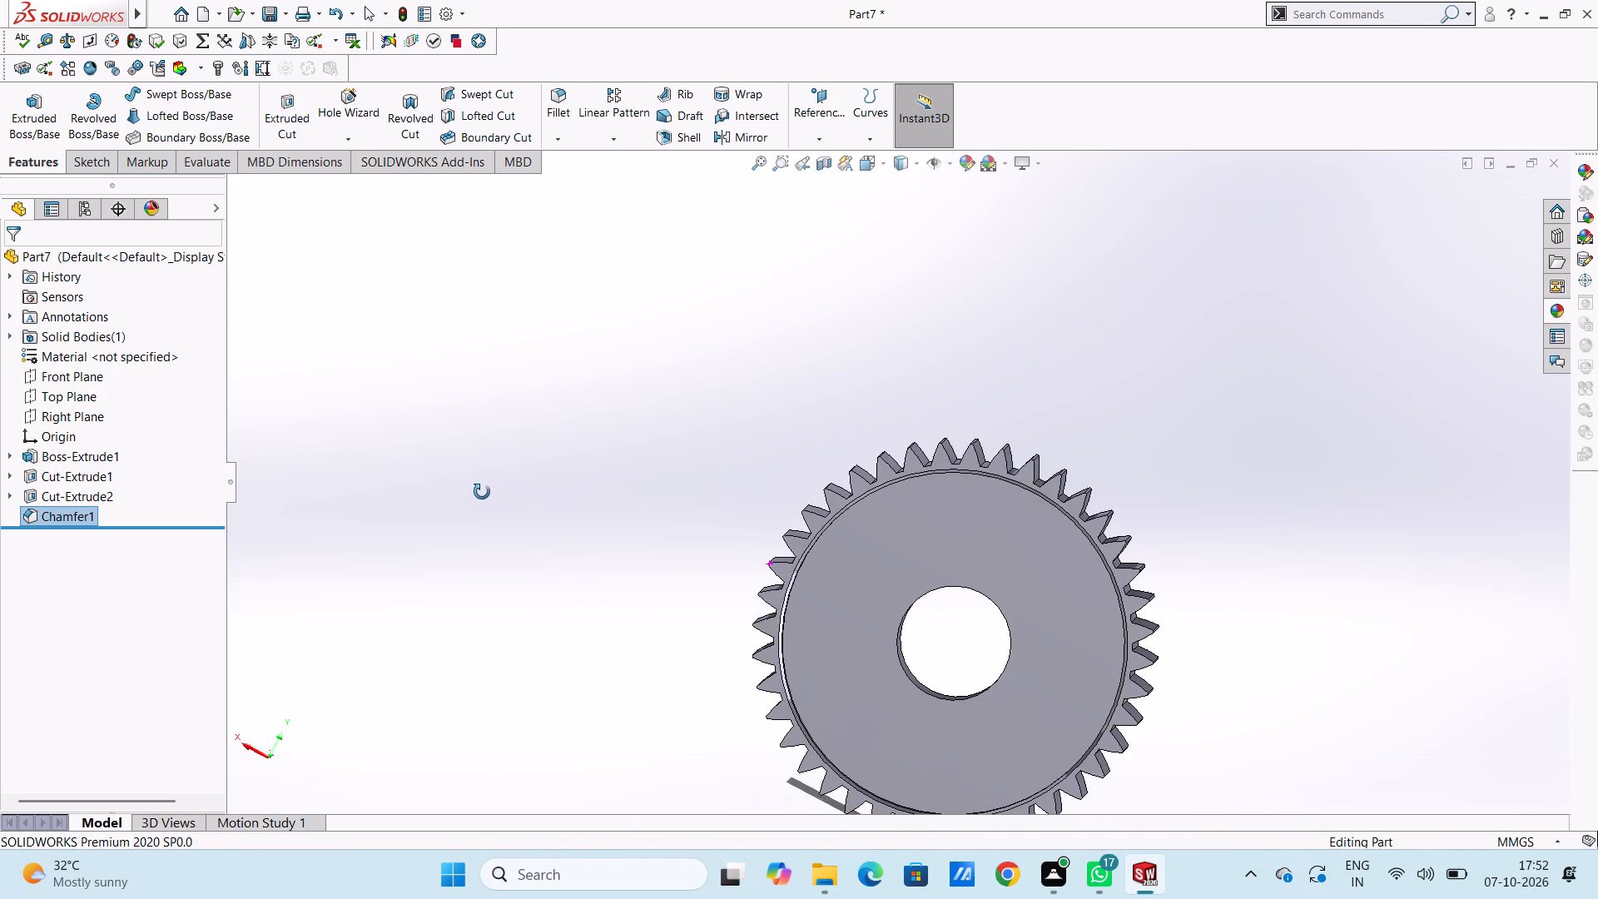
middle_click_drag(482, 492, 447, 499)
middle_click_drag(924, 390, 795, 419)
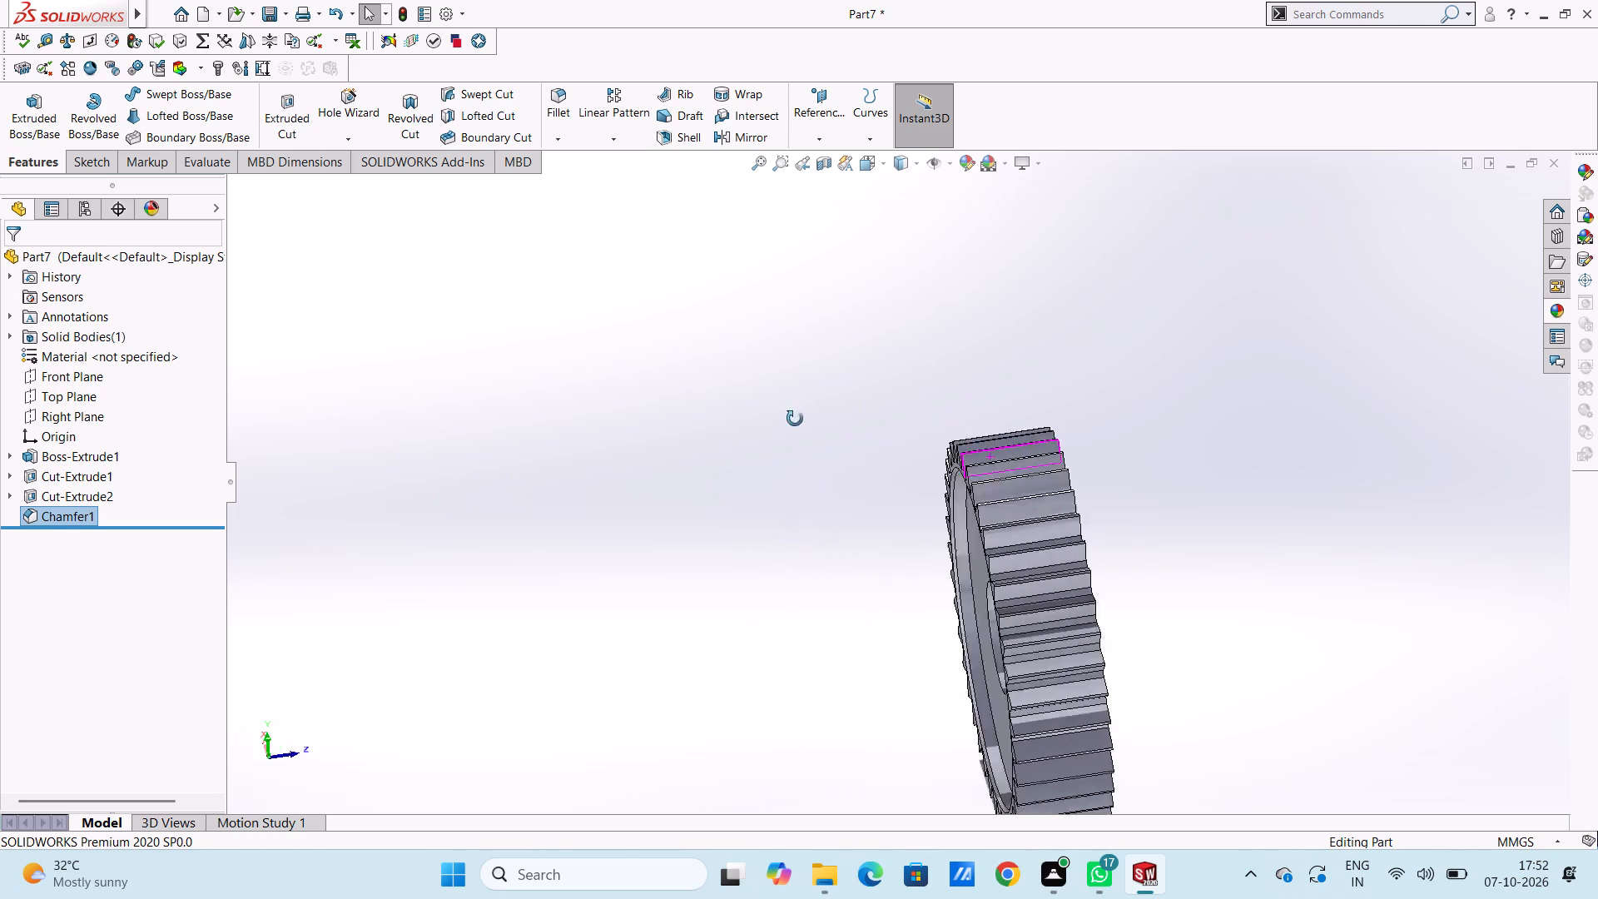
middle_click_drag(795, 419, 697, 420)
middle_click_drag(1285, 365, 1132, 445)
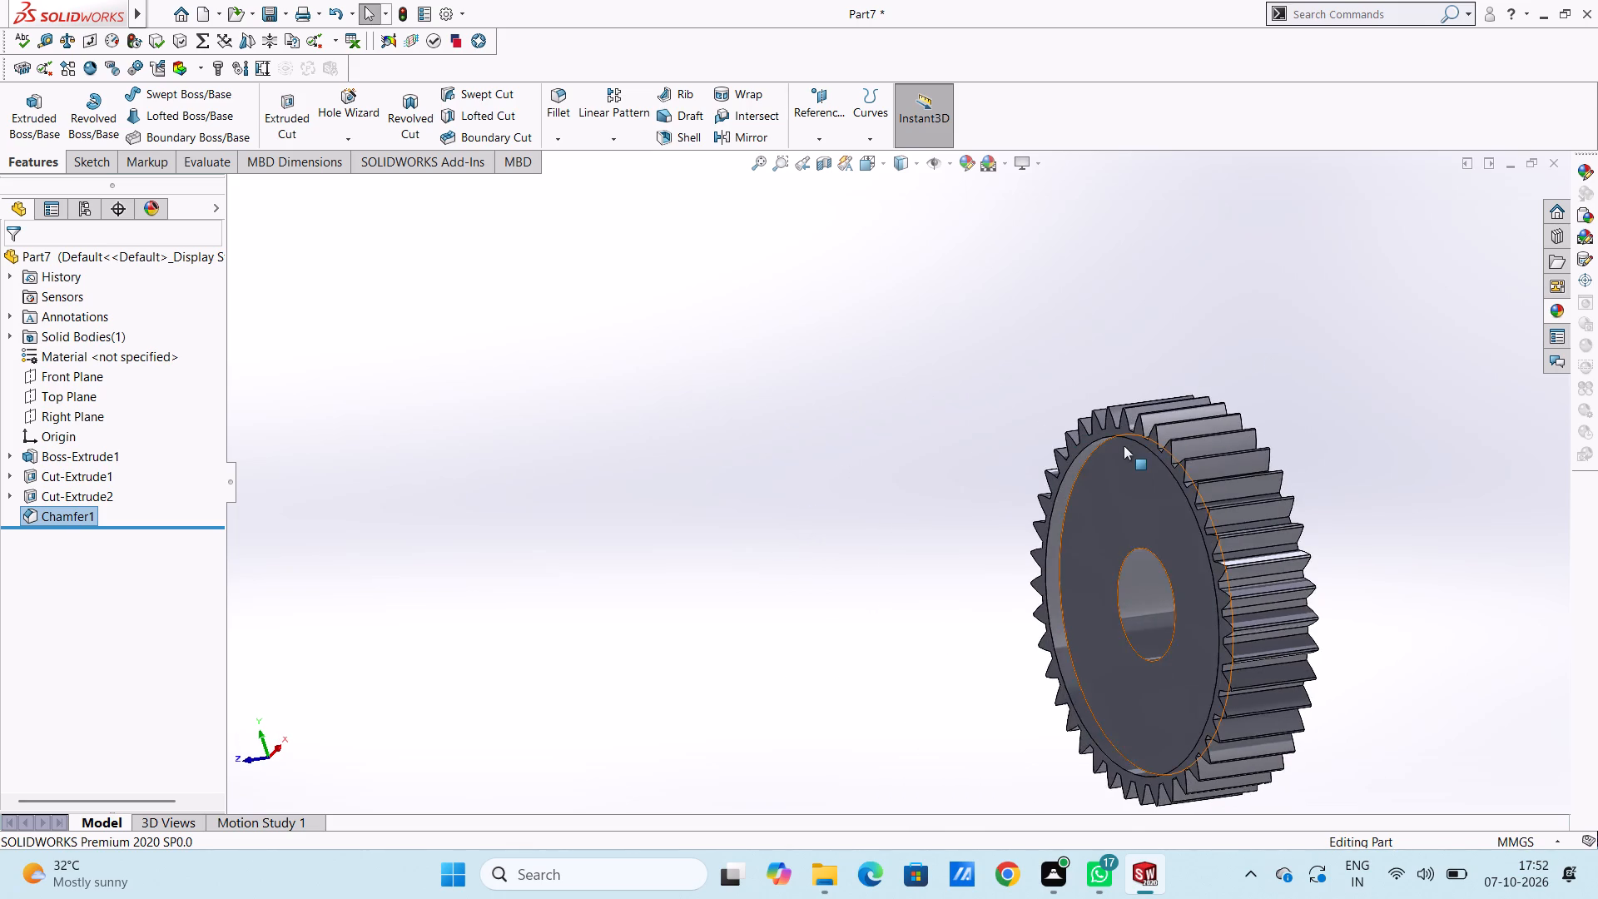
Chamfer the outer circular edge of the front-face recess by 1 mm at 45 degrees.
scroll(1115, 449, "down", 10)
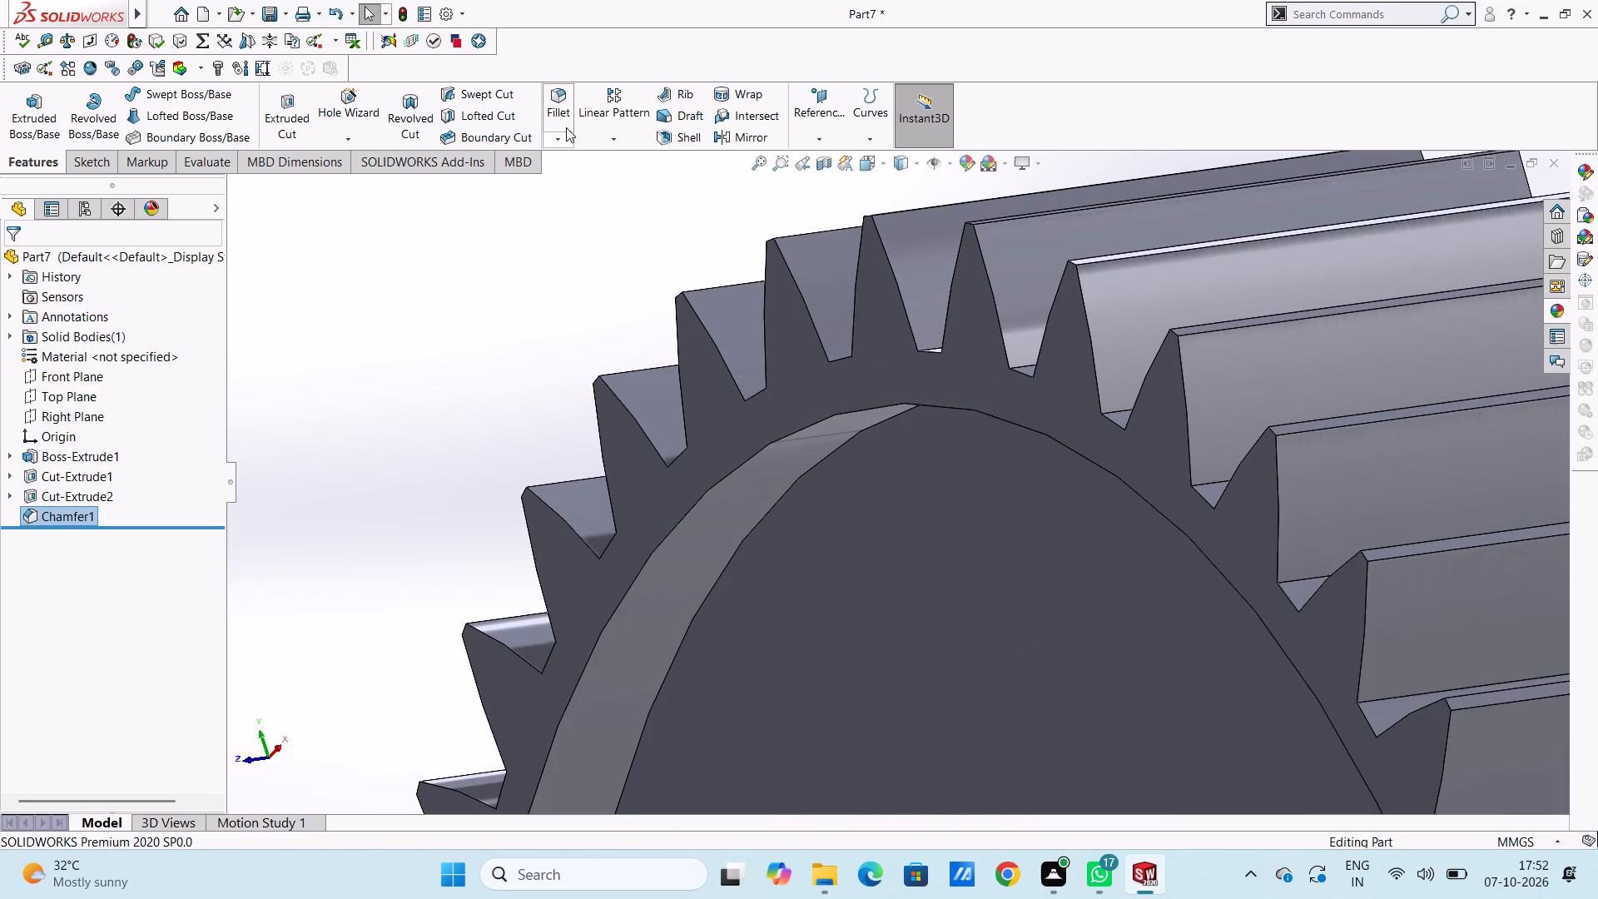
left_click(567, 134)
left_click(567, 175)
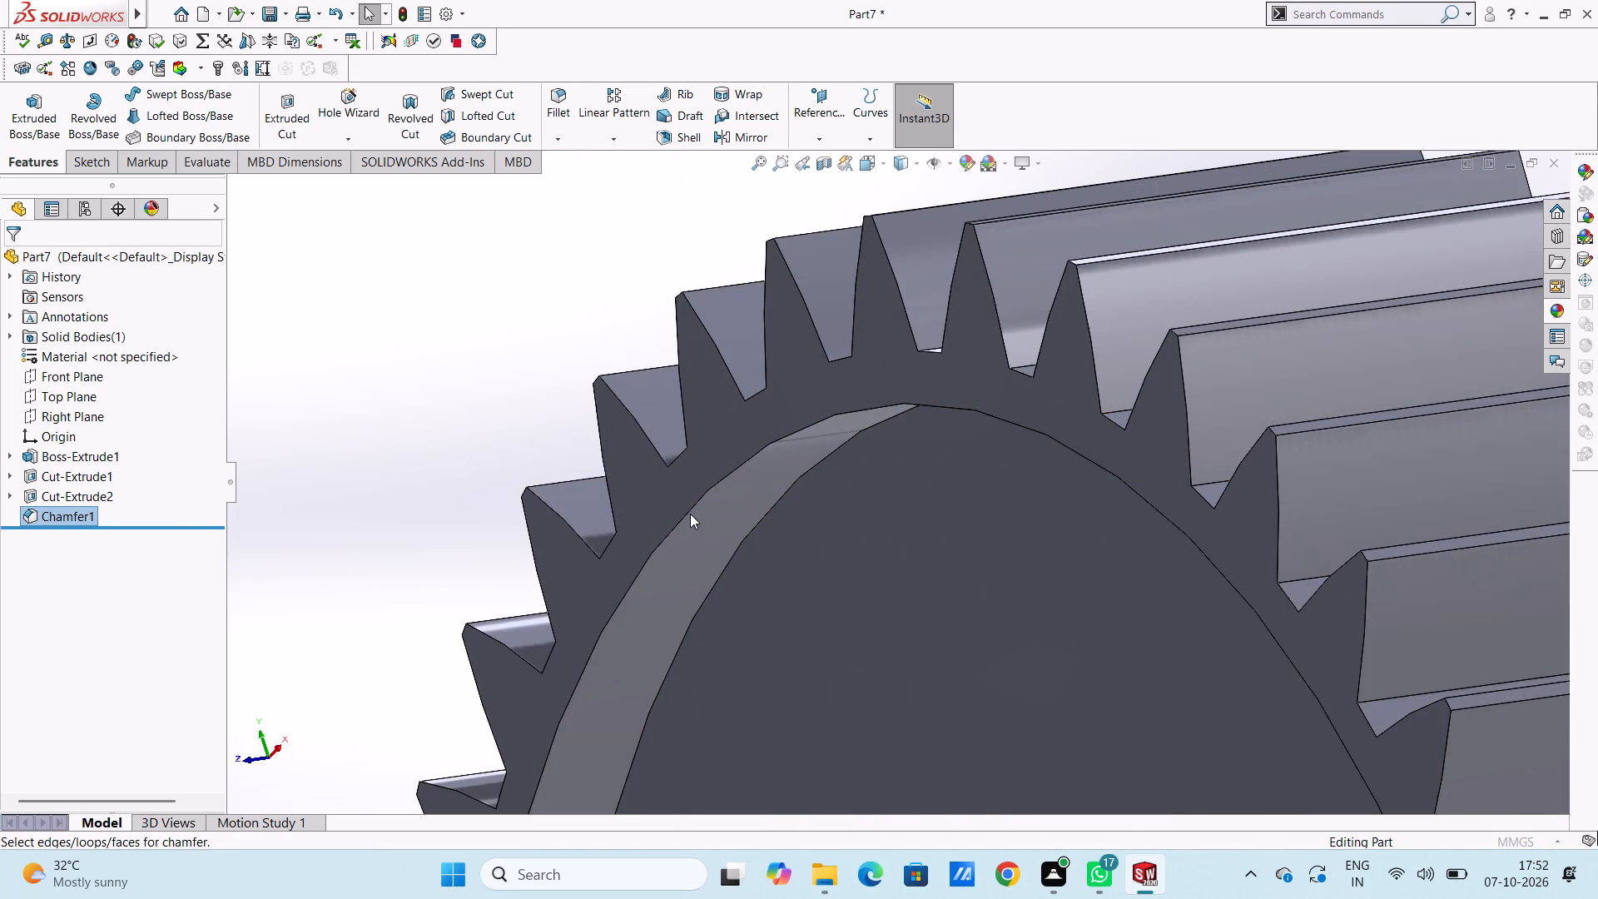
left_click(690, 509)
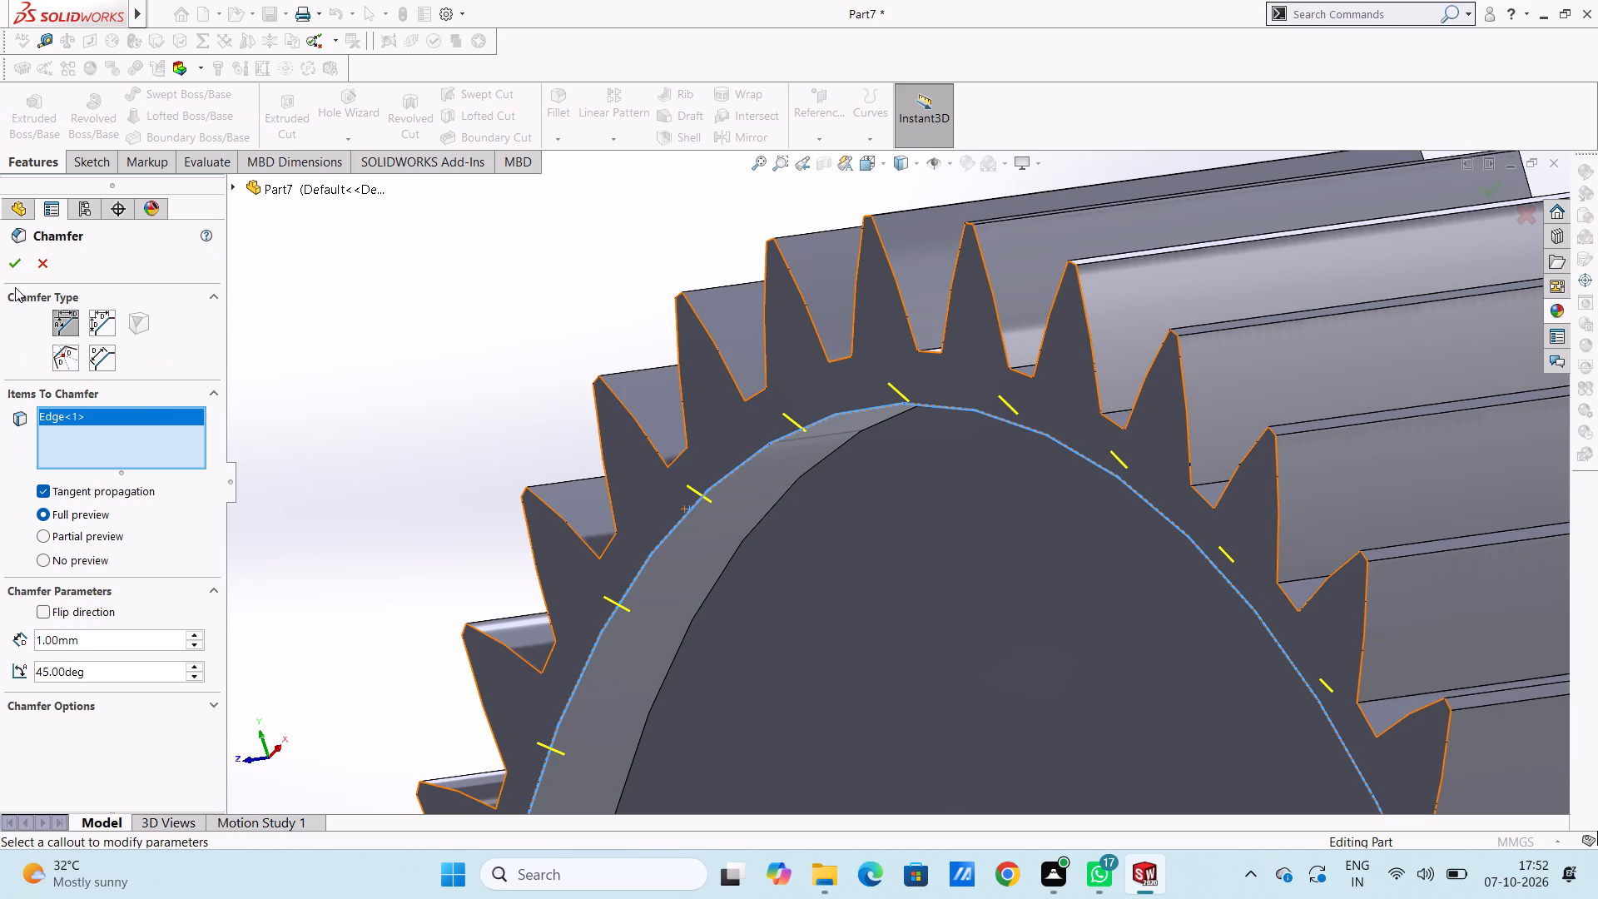
left_click(11, 266)
Examine the chamfered rim of the front recess and the gear's overall shape from several angles.
scroll(350, 306, "up", 5)
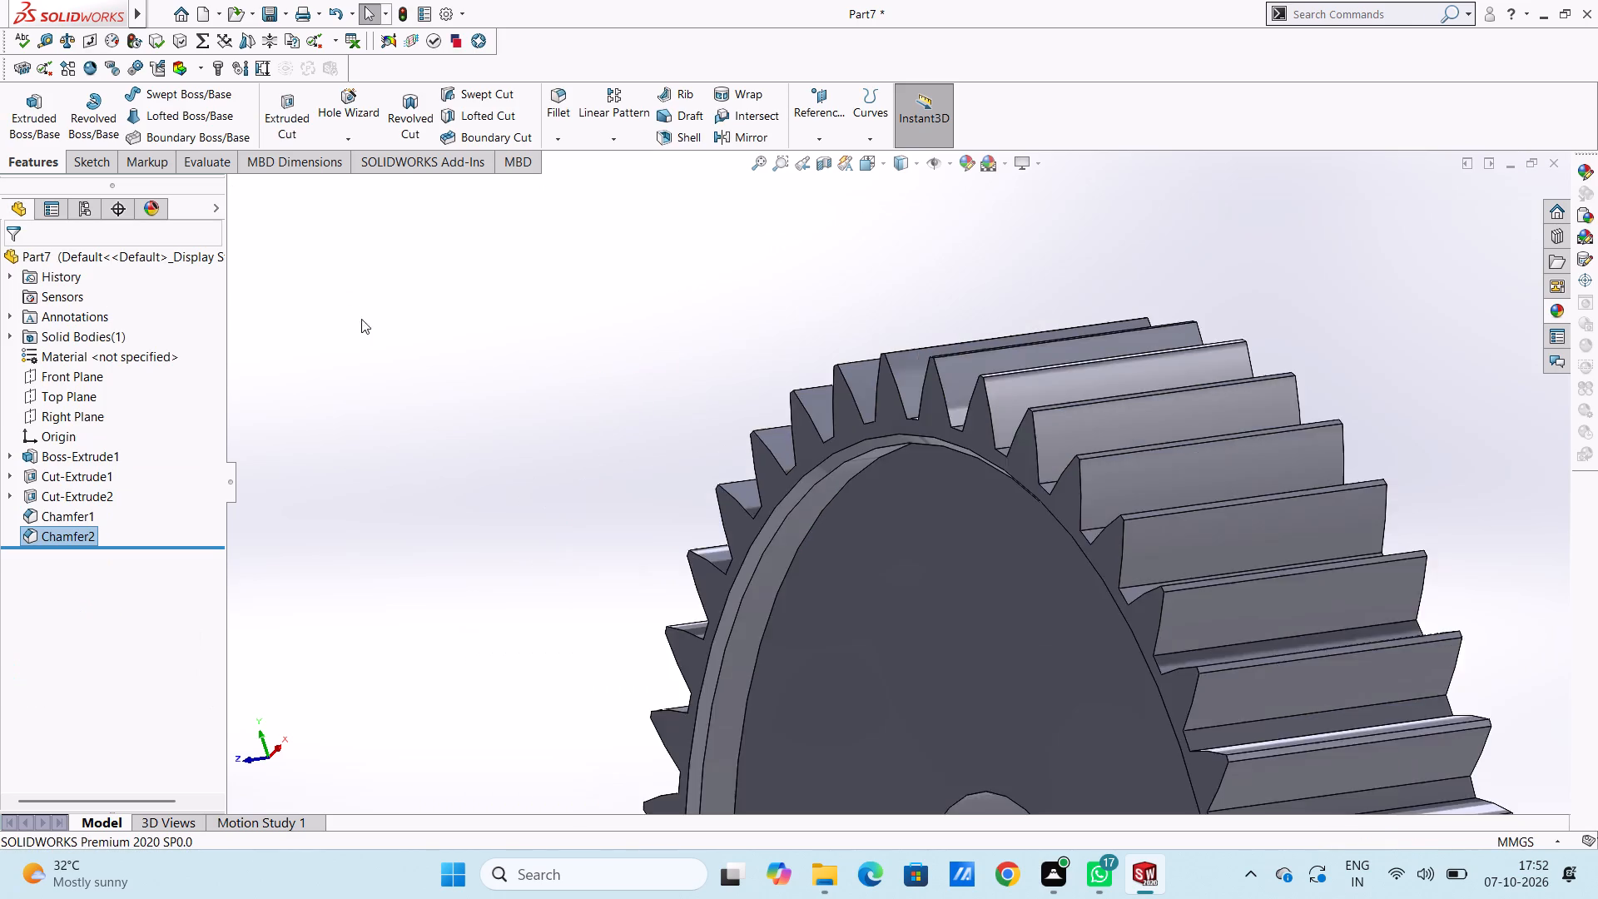
scroll(459, 378, "up", 4)
left_click(515, 420)
middle_click_drag(582, 445, 698, 479)
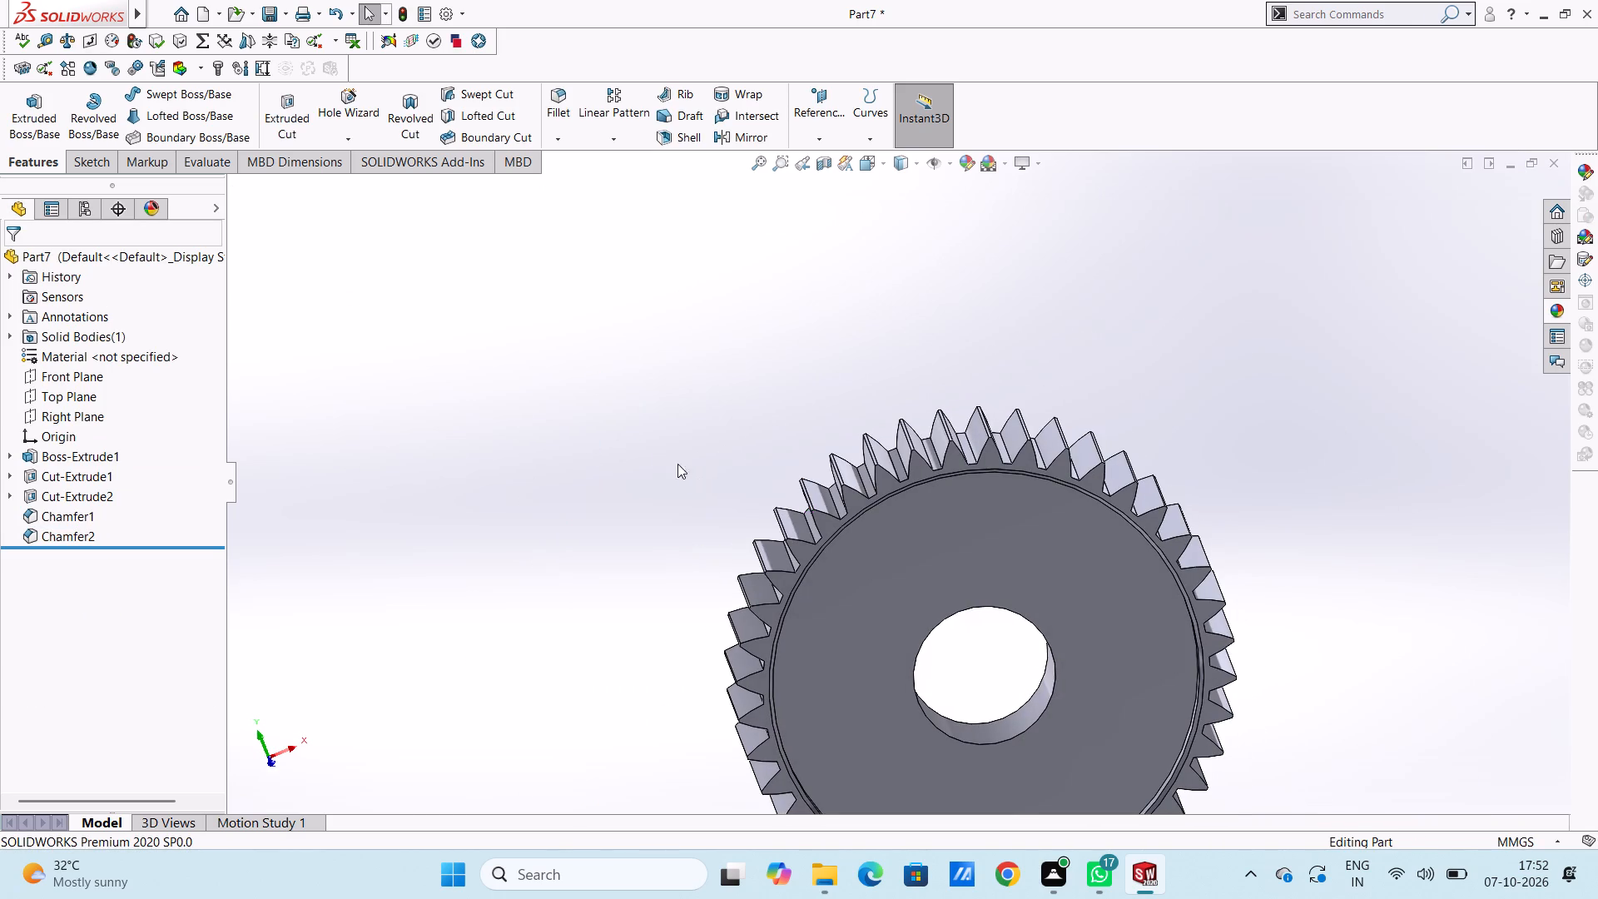
key("ctrl+7")
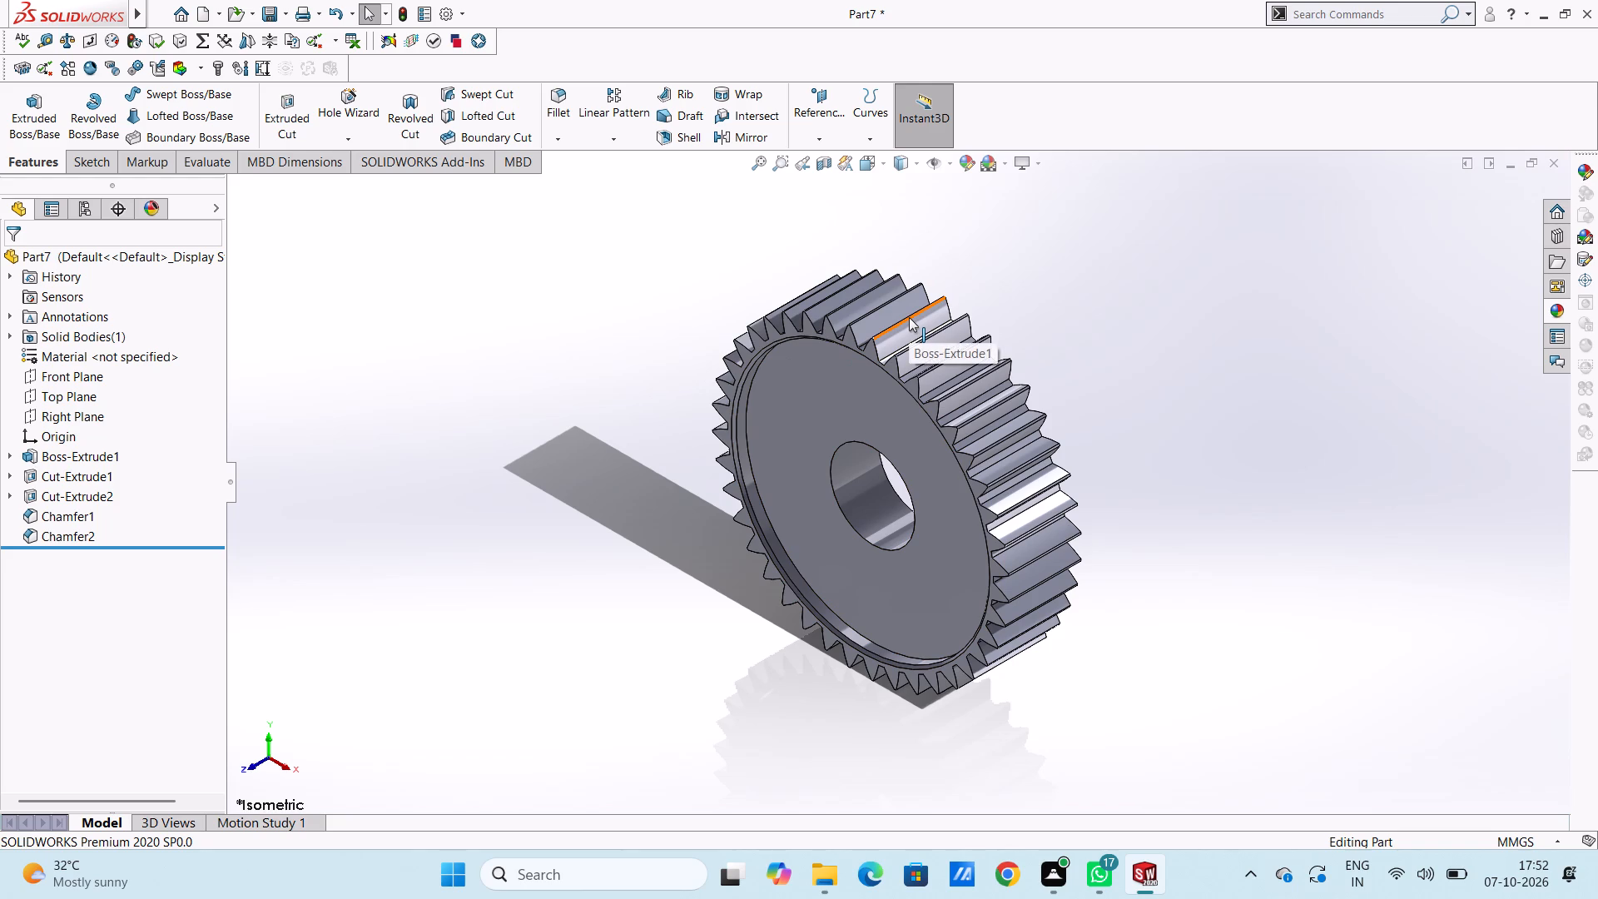
scroll(908, 317, "down", 3)
scroll(801, 381, "down", 6)
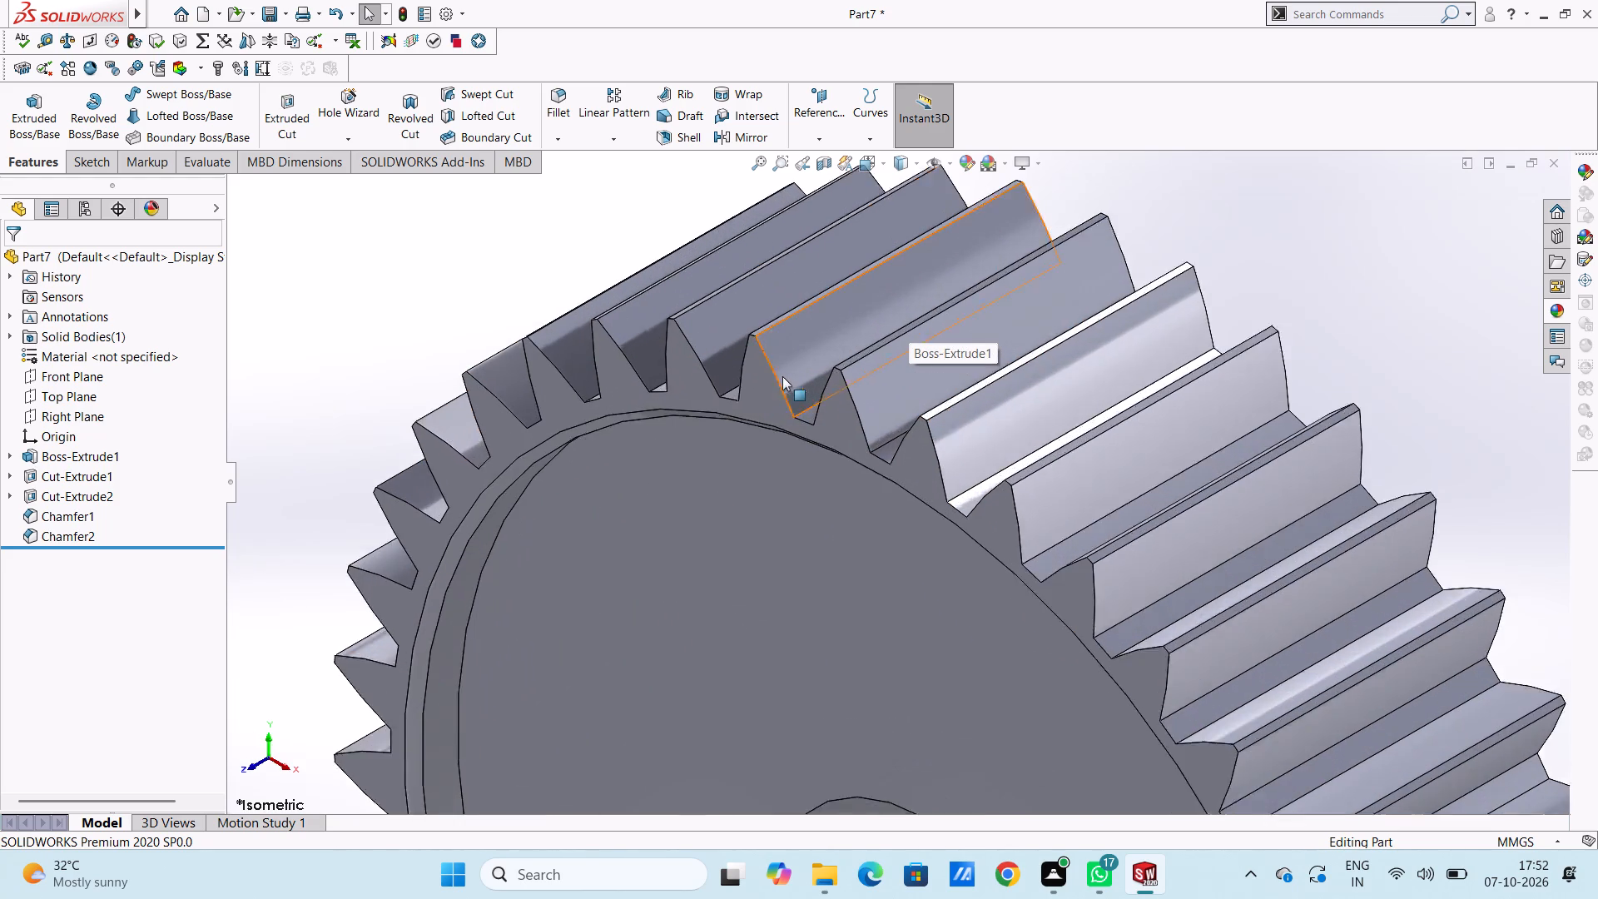
scroll(782, 376, "down", 1)
scroll(909, 403, "up", 16)
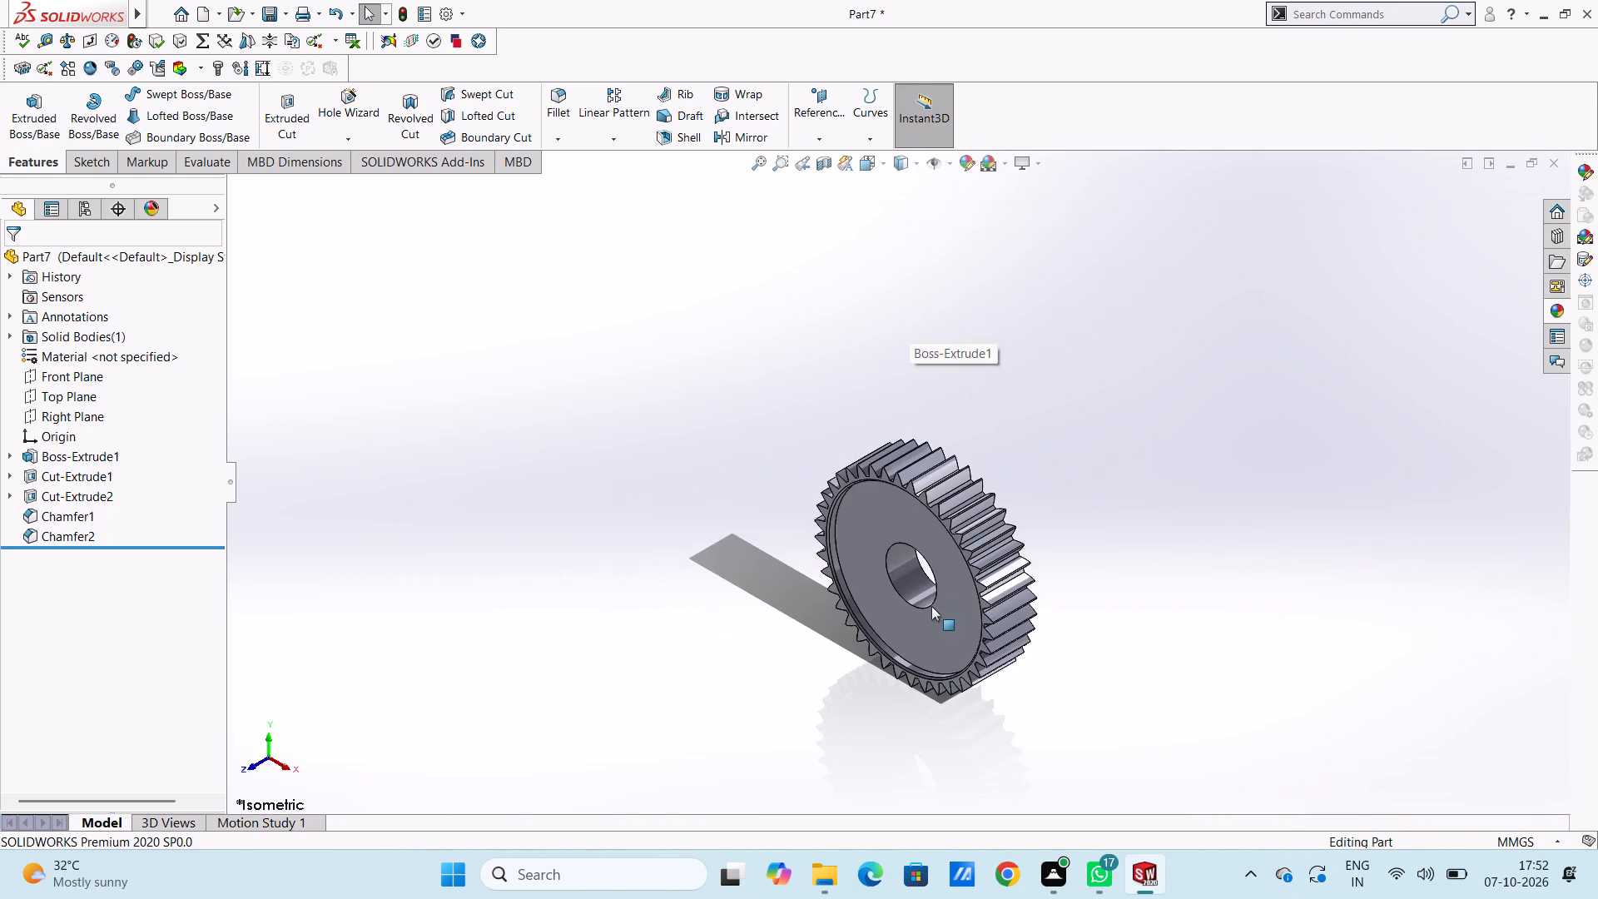
scroll(931, 608, "down", 4)
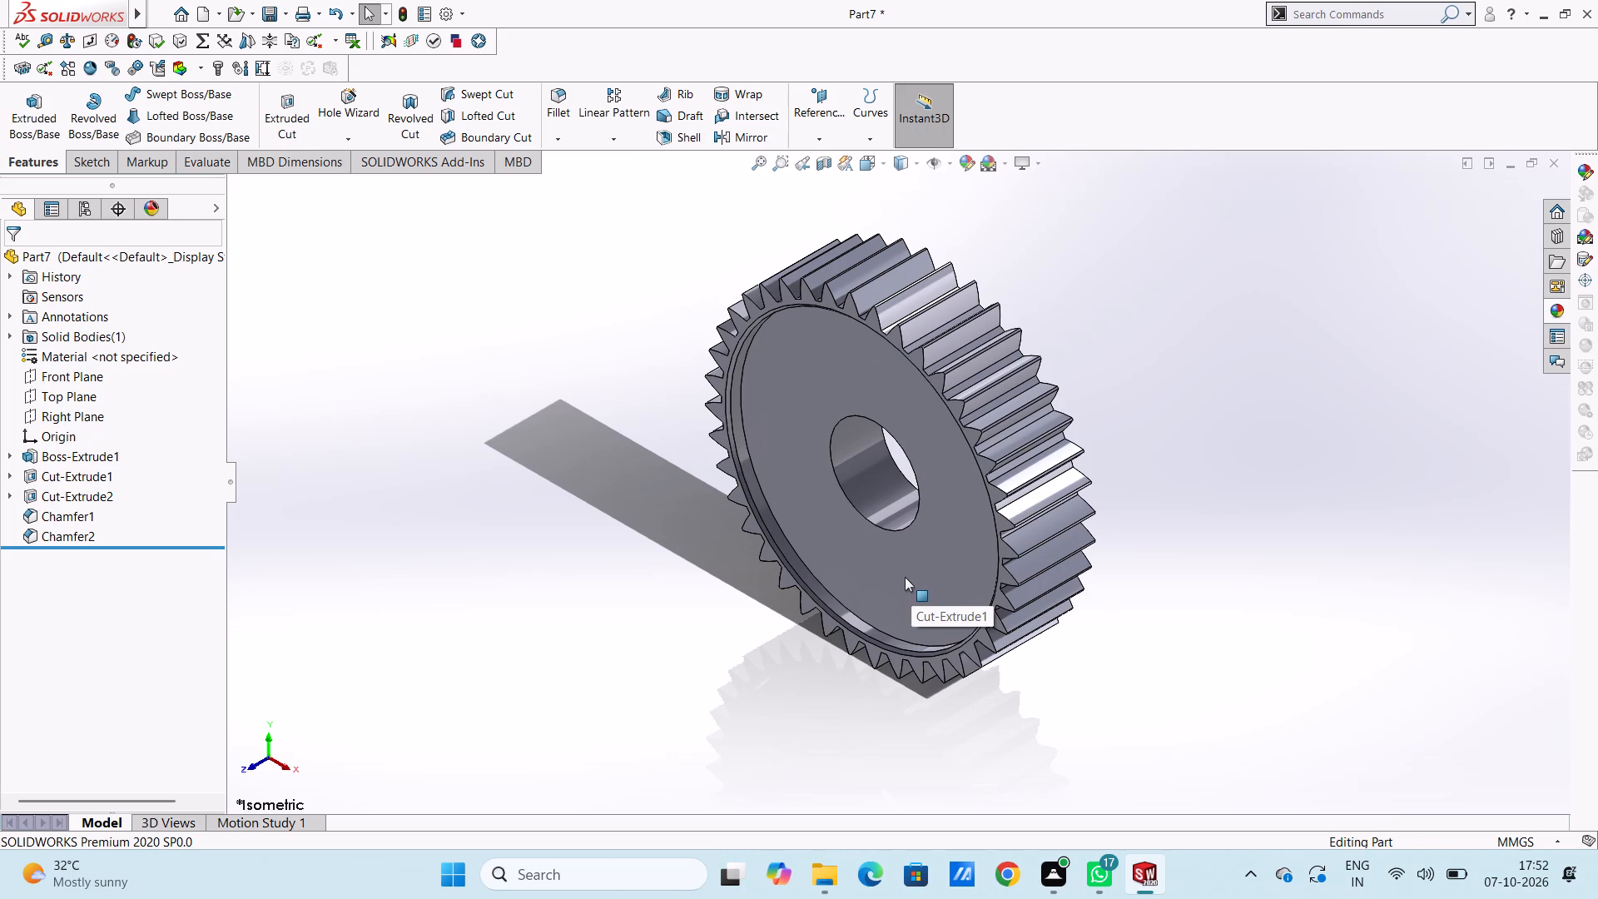
middle_click_drag(856, 464, 811, 482)
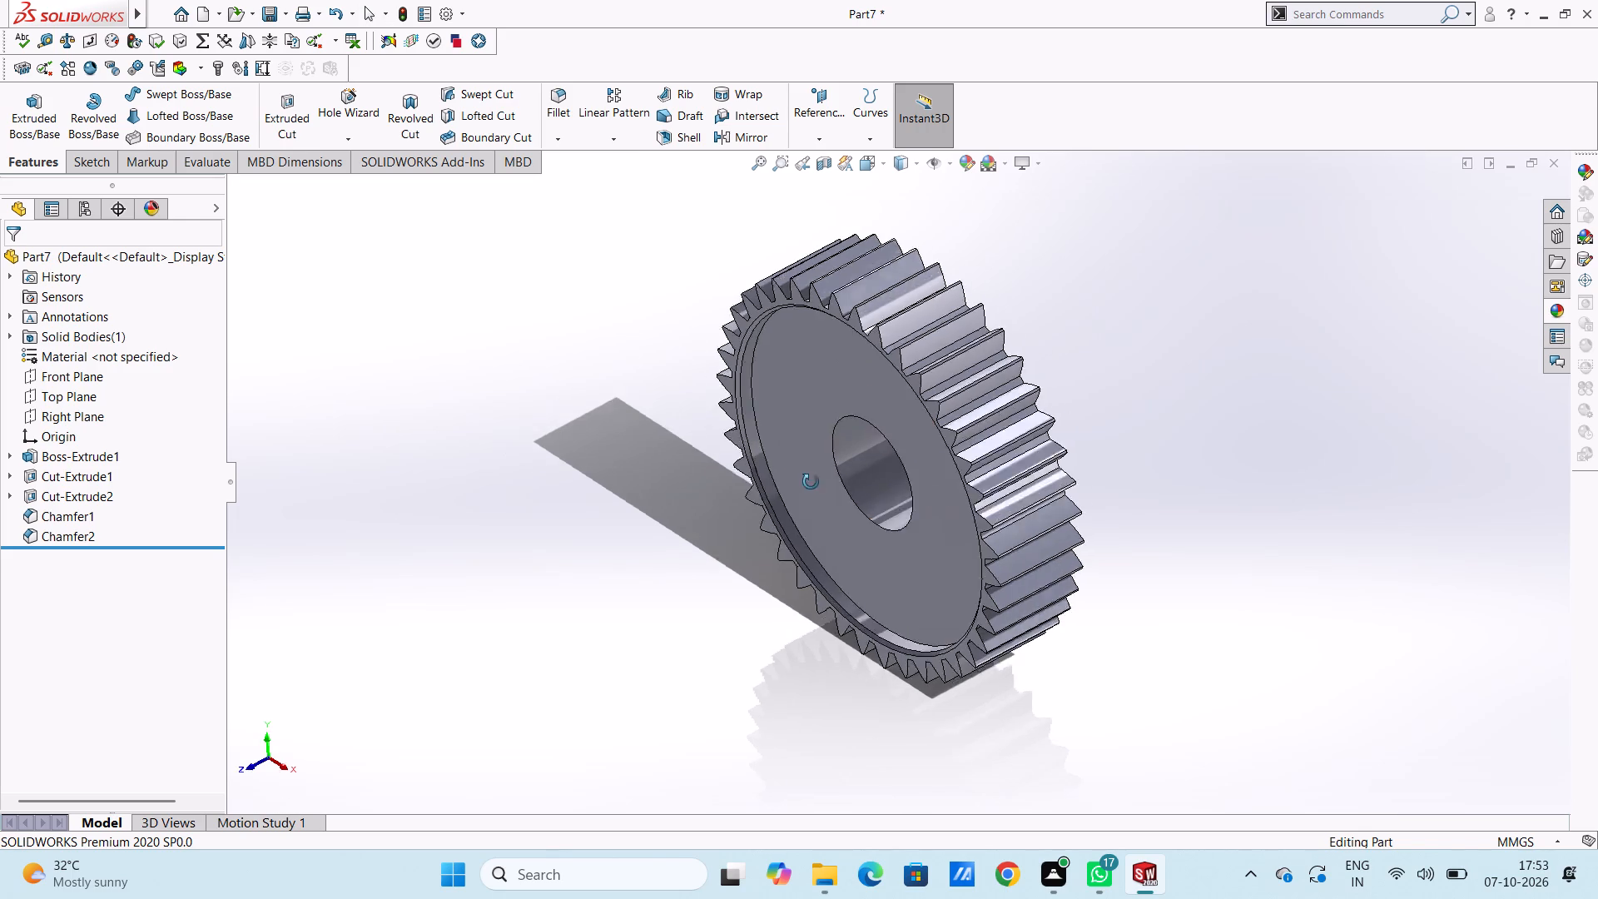
middle_click_drag(811, 482, 894, 504)
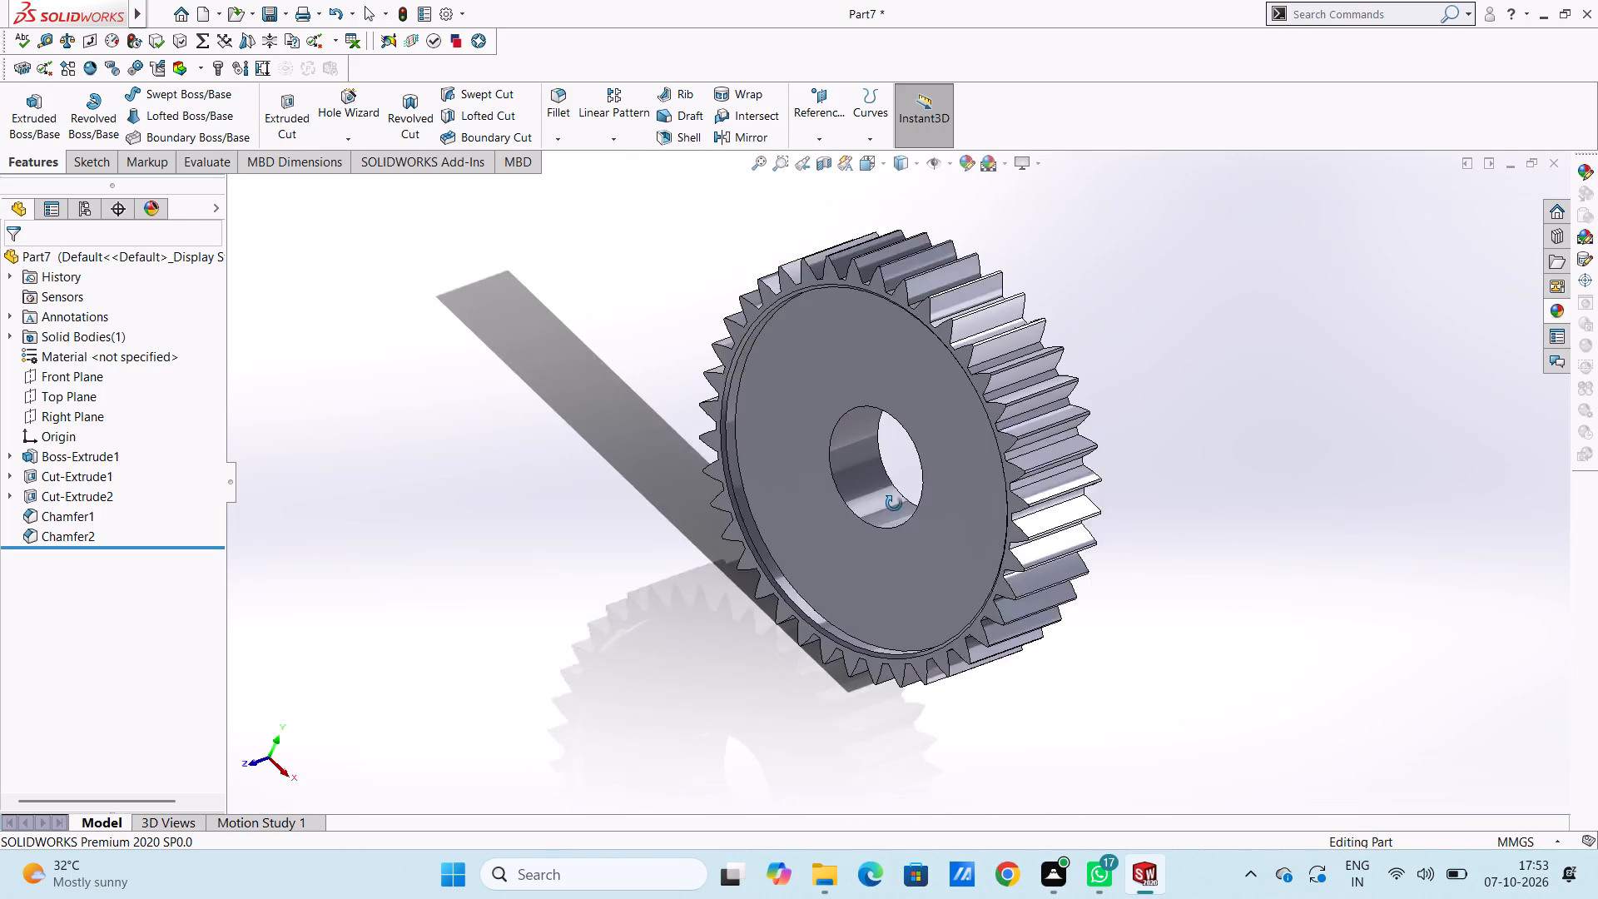
middle_click_drag(894, 504, 930, 484)
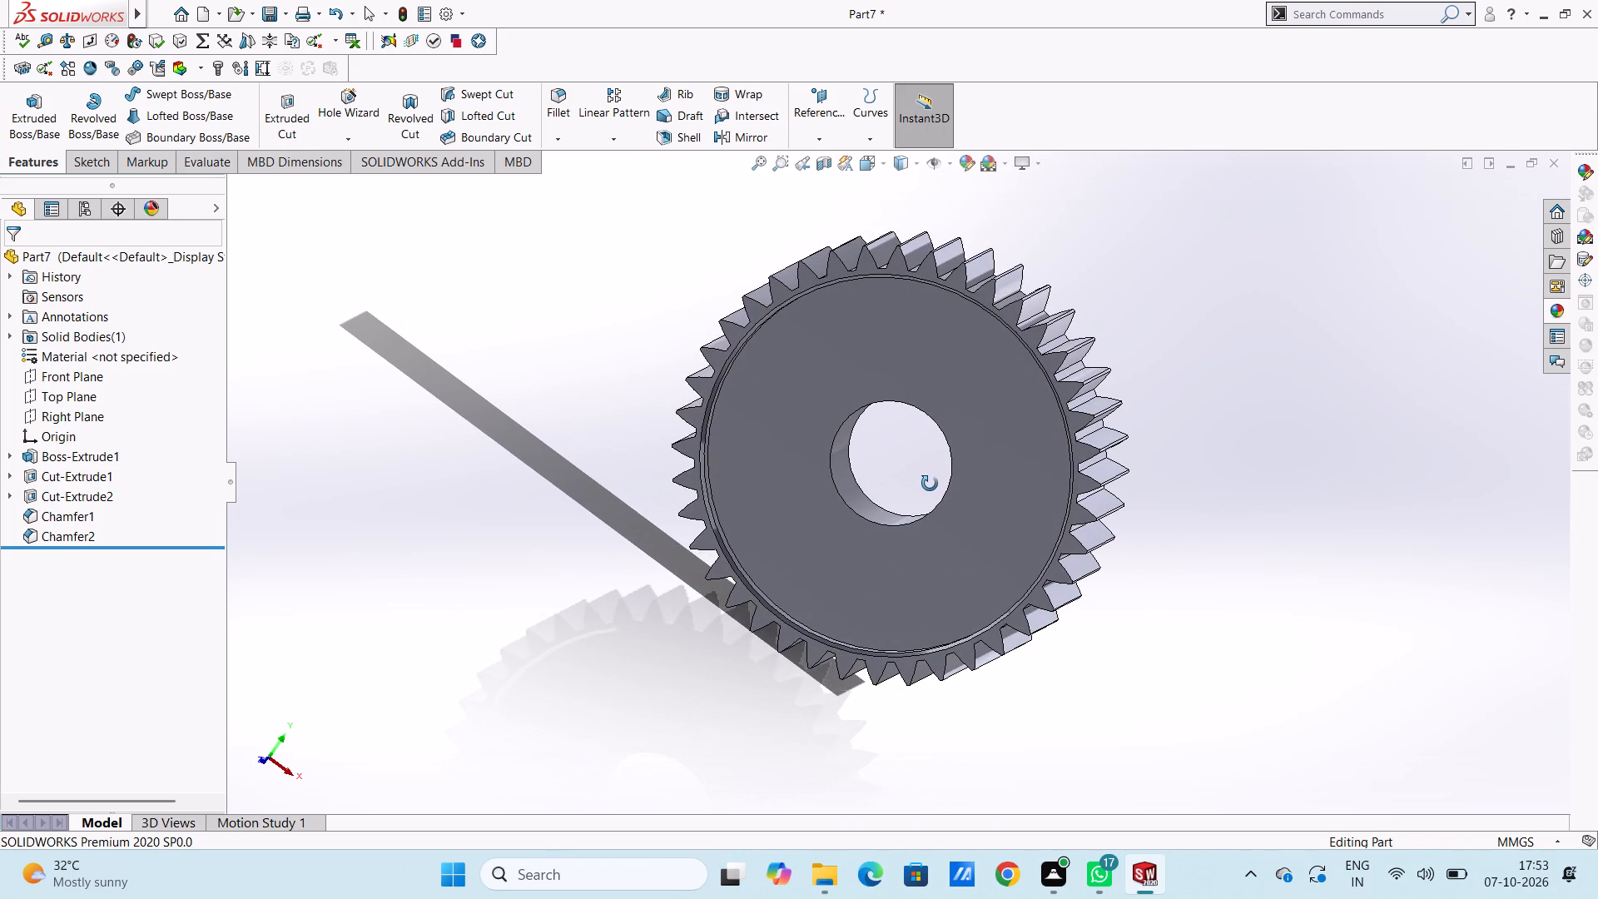
middle_click_drag(930, 484, 924, 484)
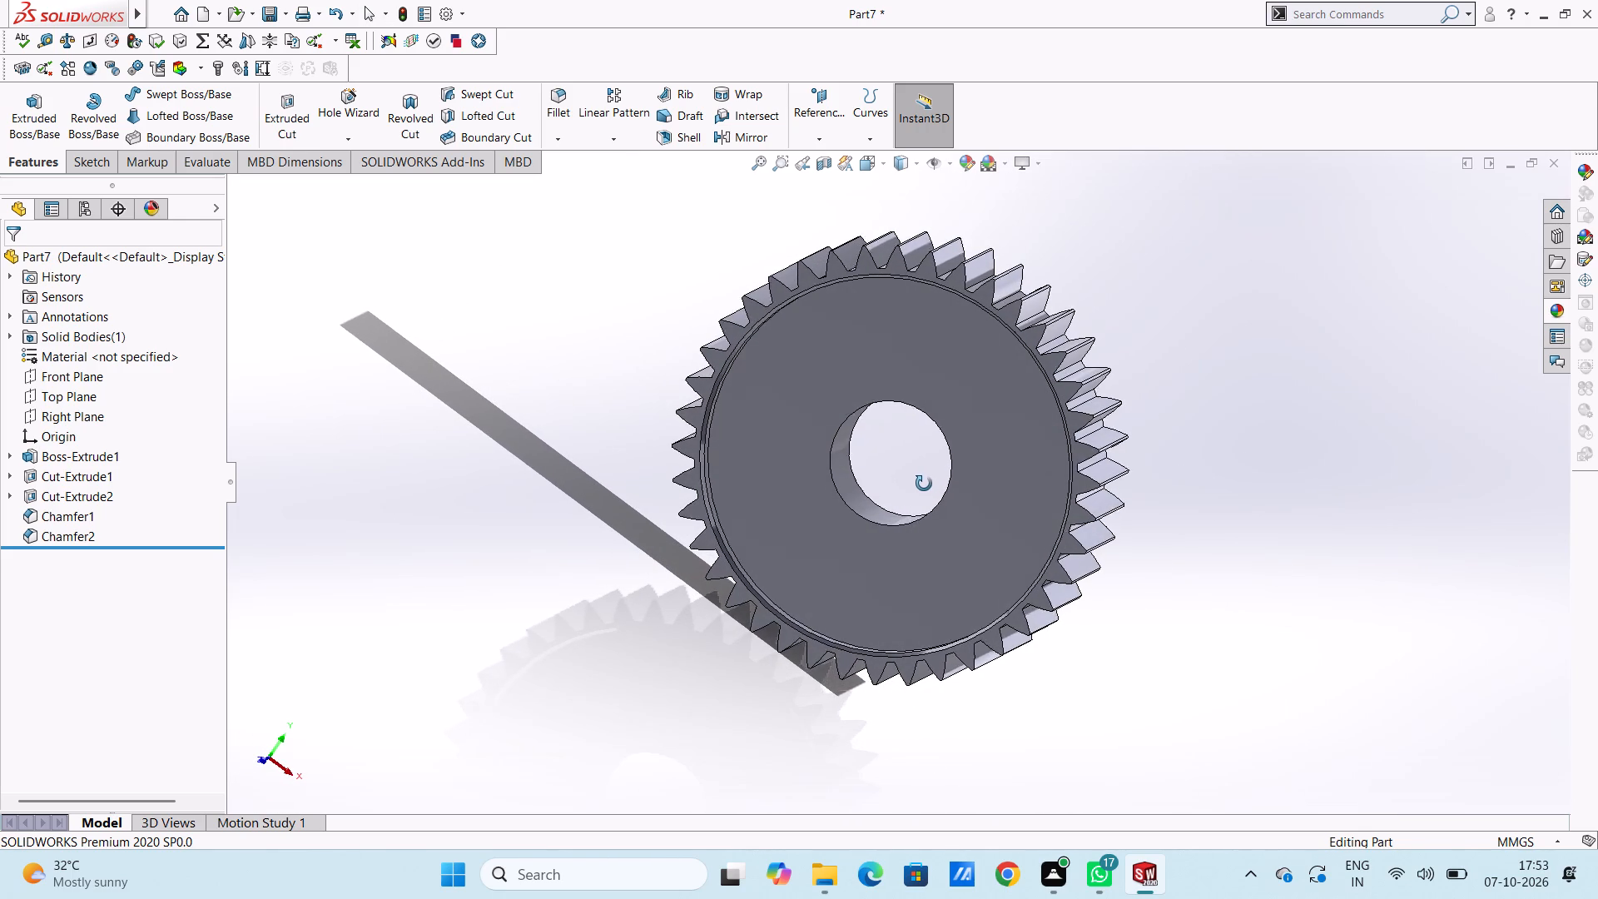
middle_click_drag(924, 484, 926, 502)
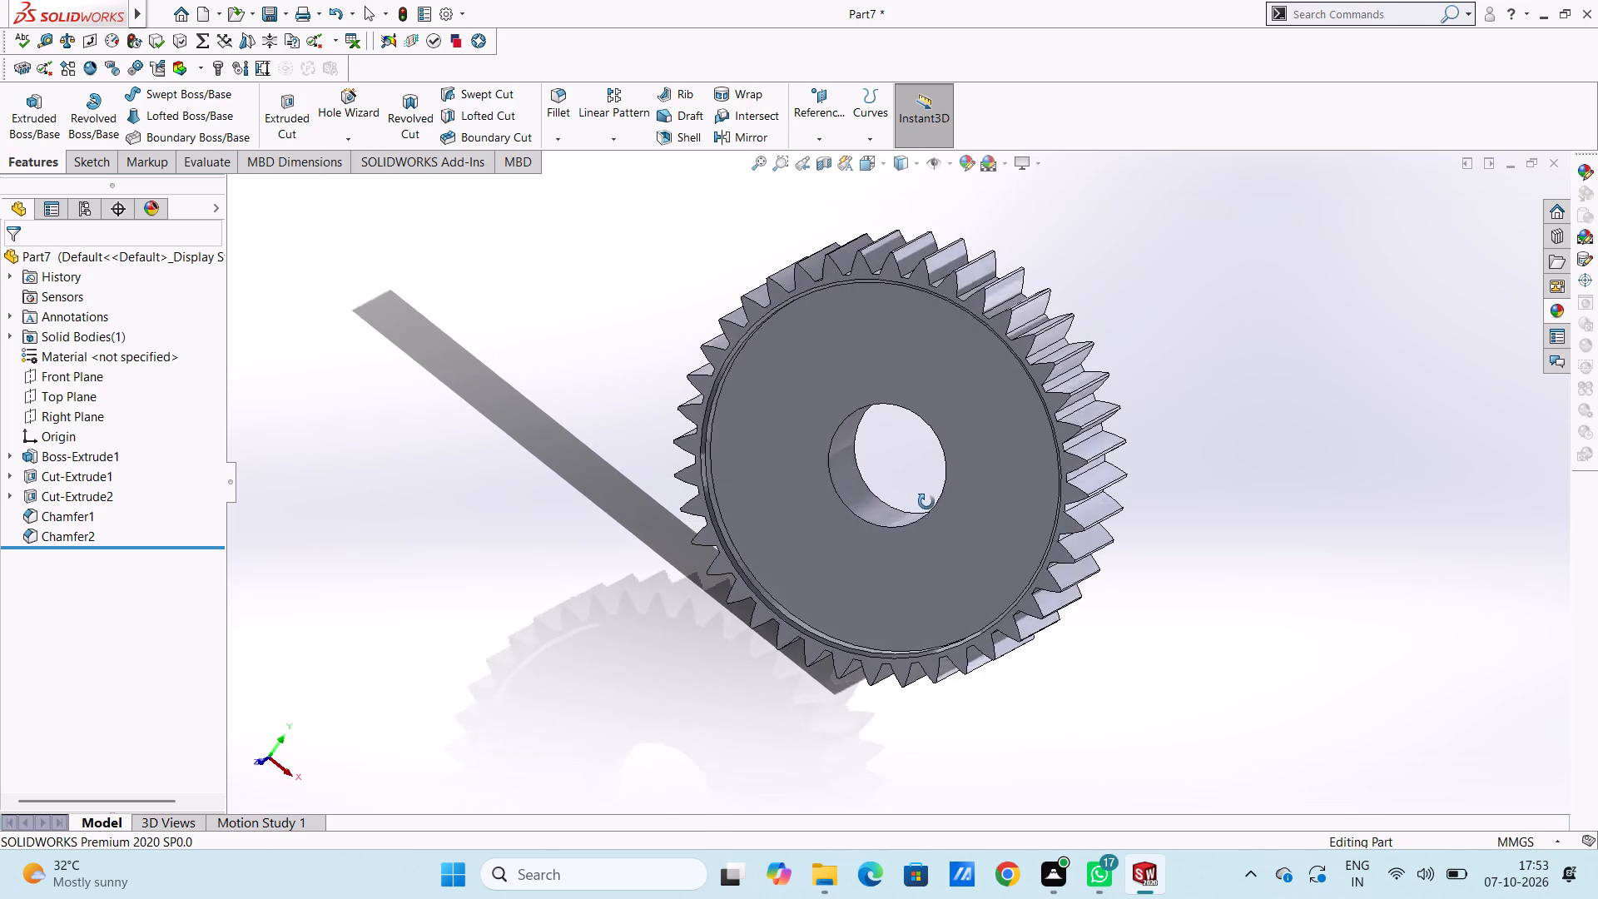
middle_click_drag(926, 502, 929, 502)
Sketch two circles centred on the origin on the front recess floor, one on the bore edge and one about 27.7 mm in radius.
key("ctrl+1")
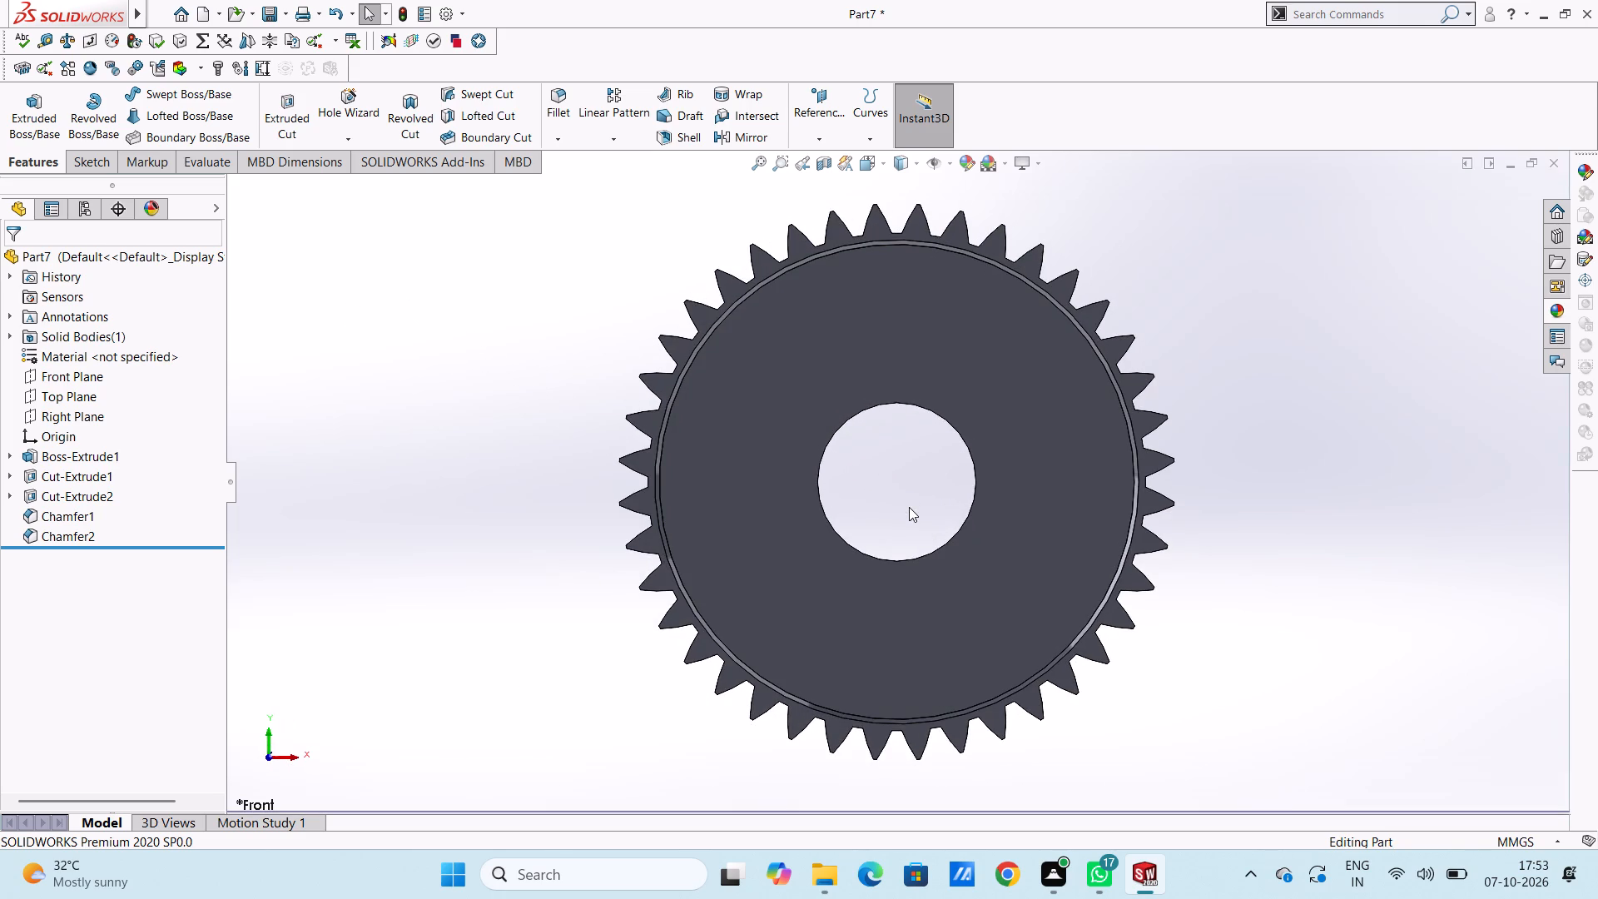
left_click(934, 352)
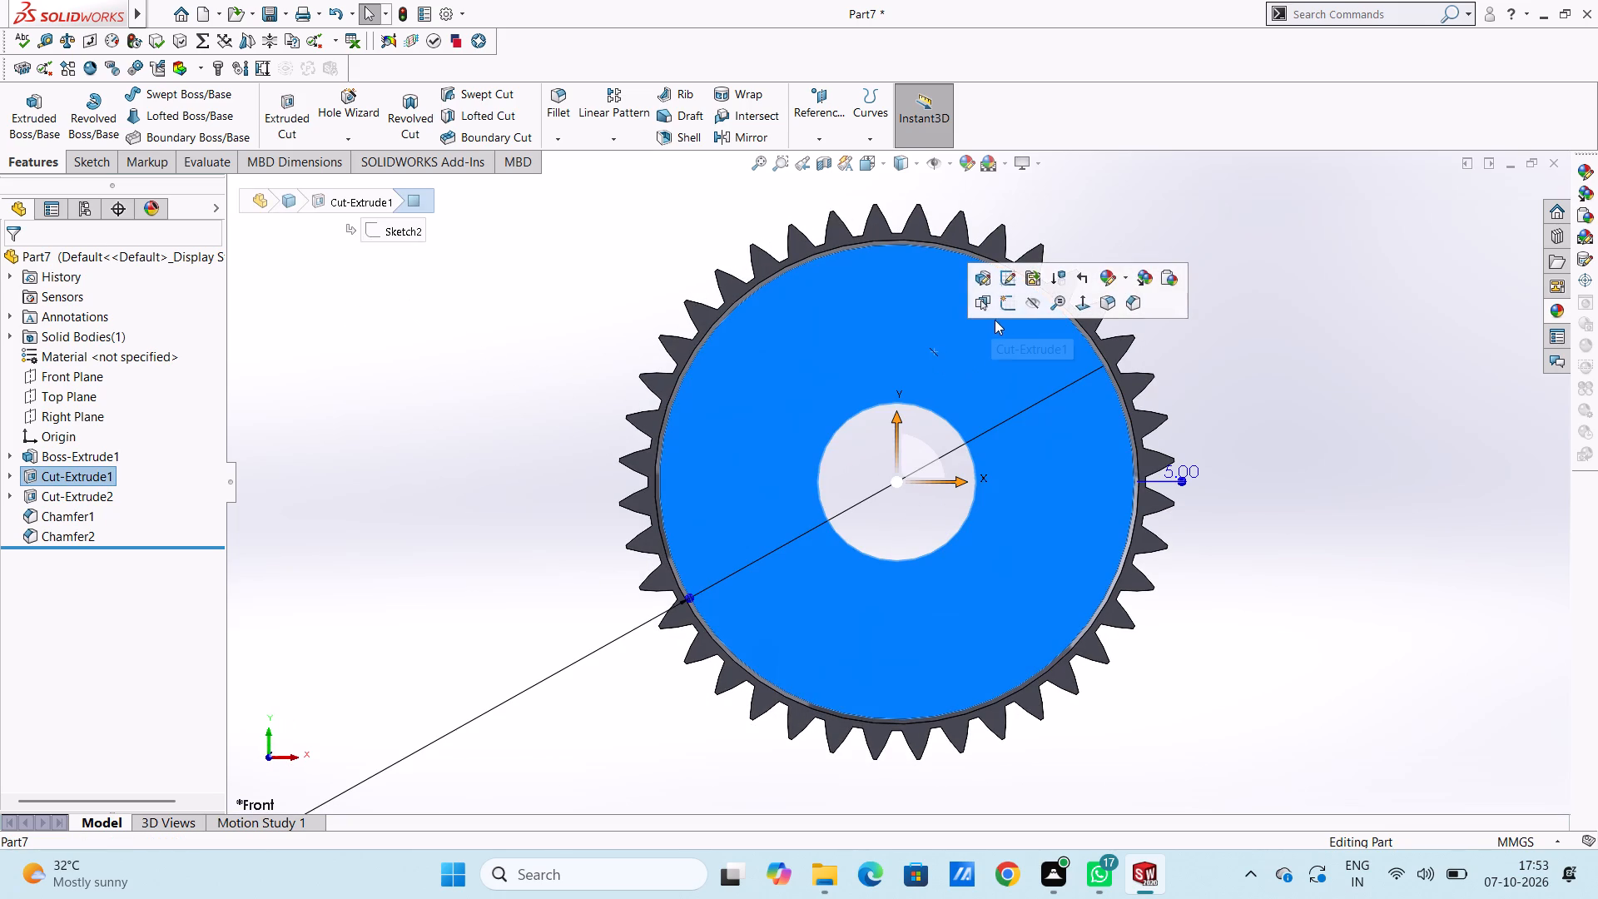
left_click(1004, 307)
left_click(518, 392)
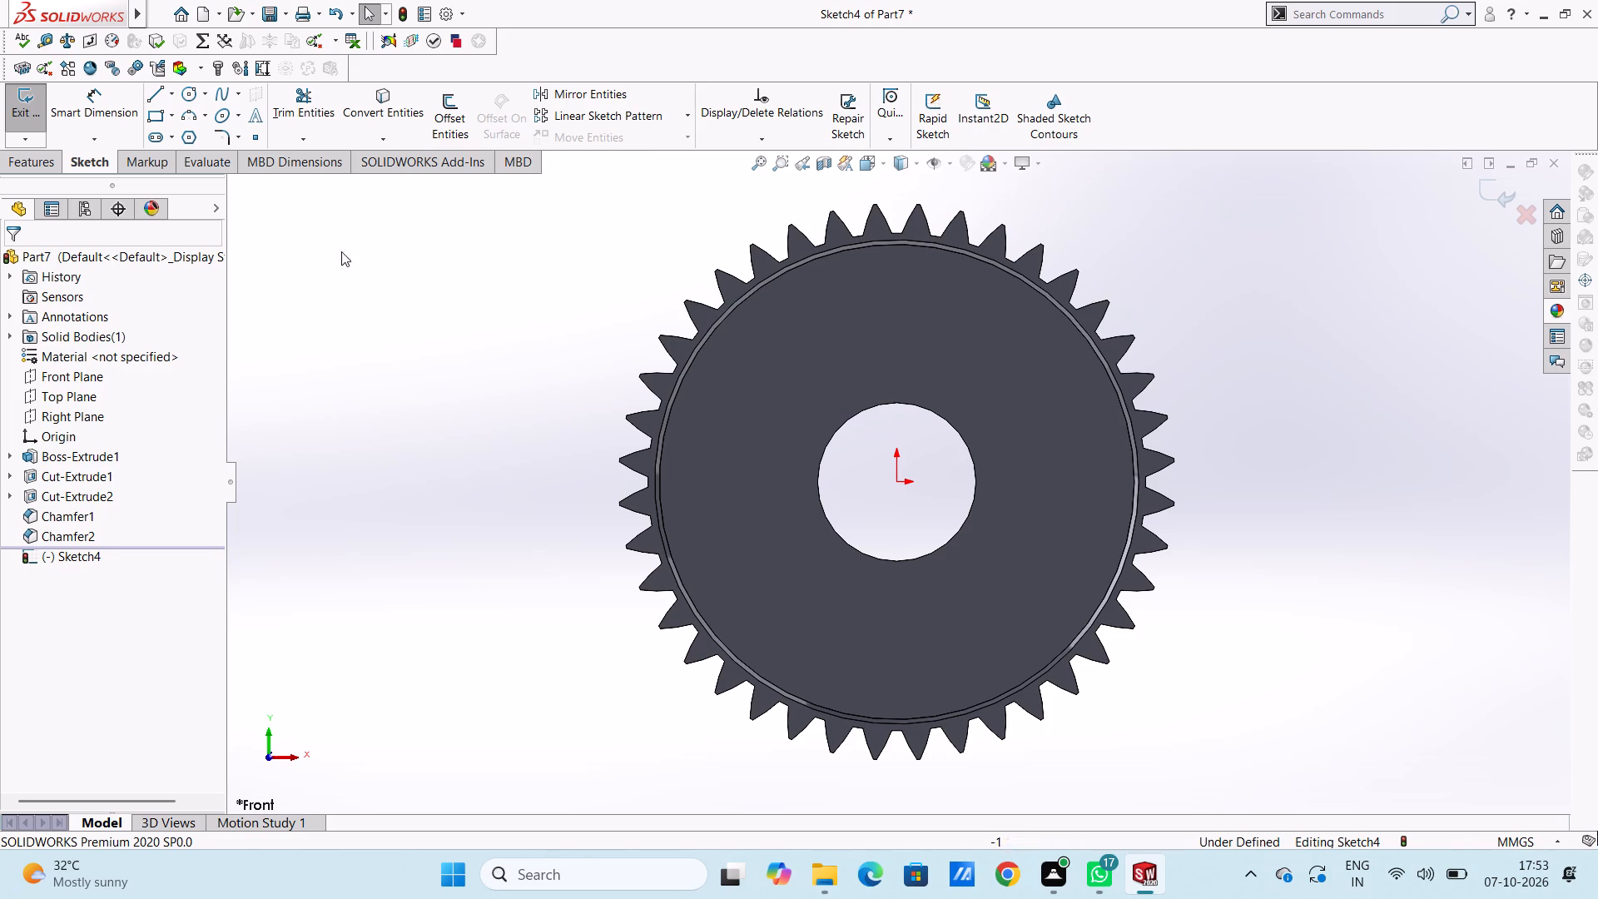
left_click(186, 95)
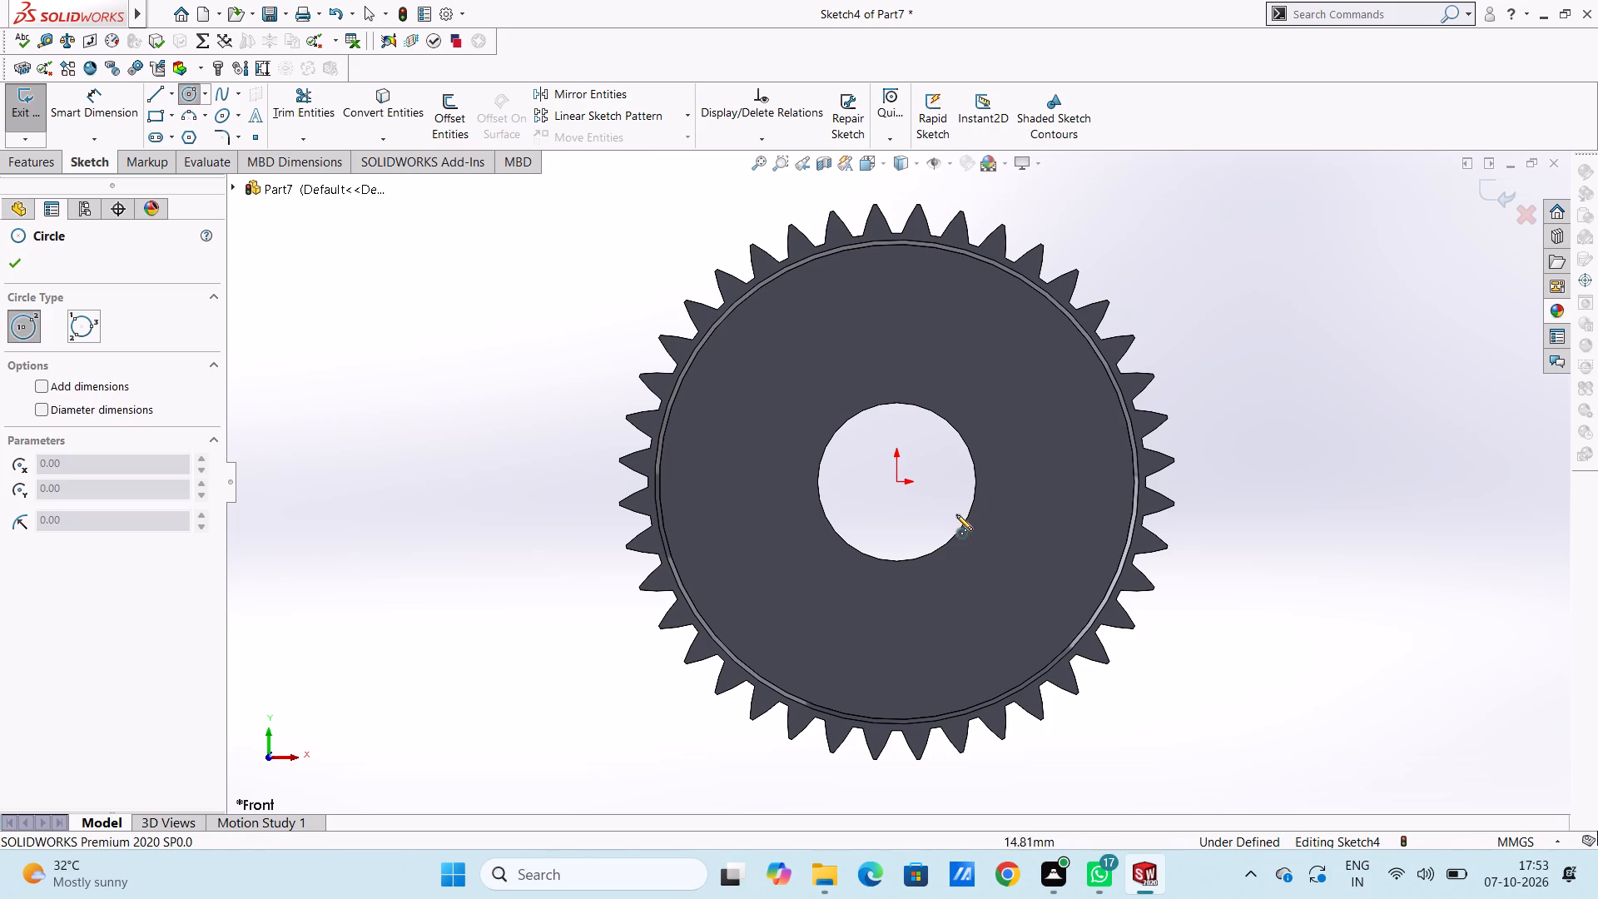
left_click(896, 484)
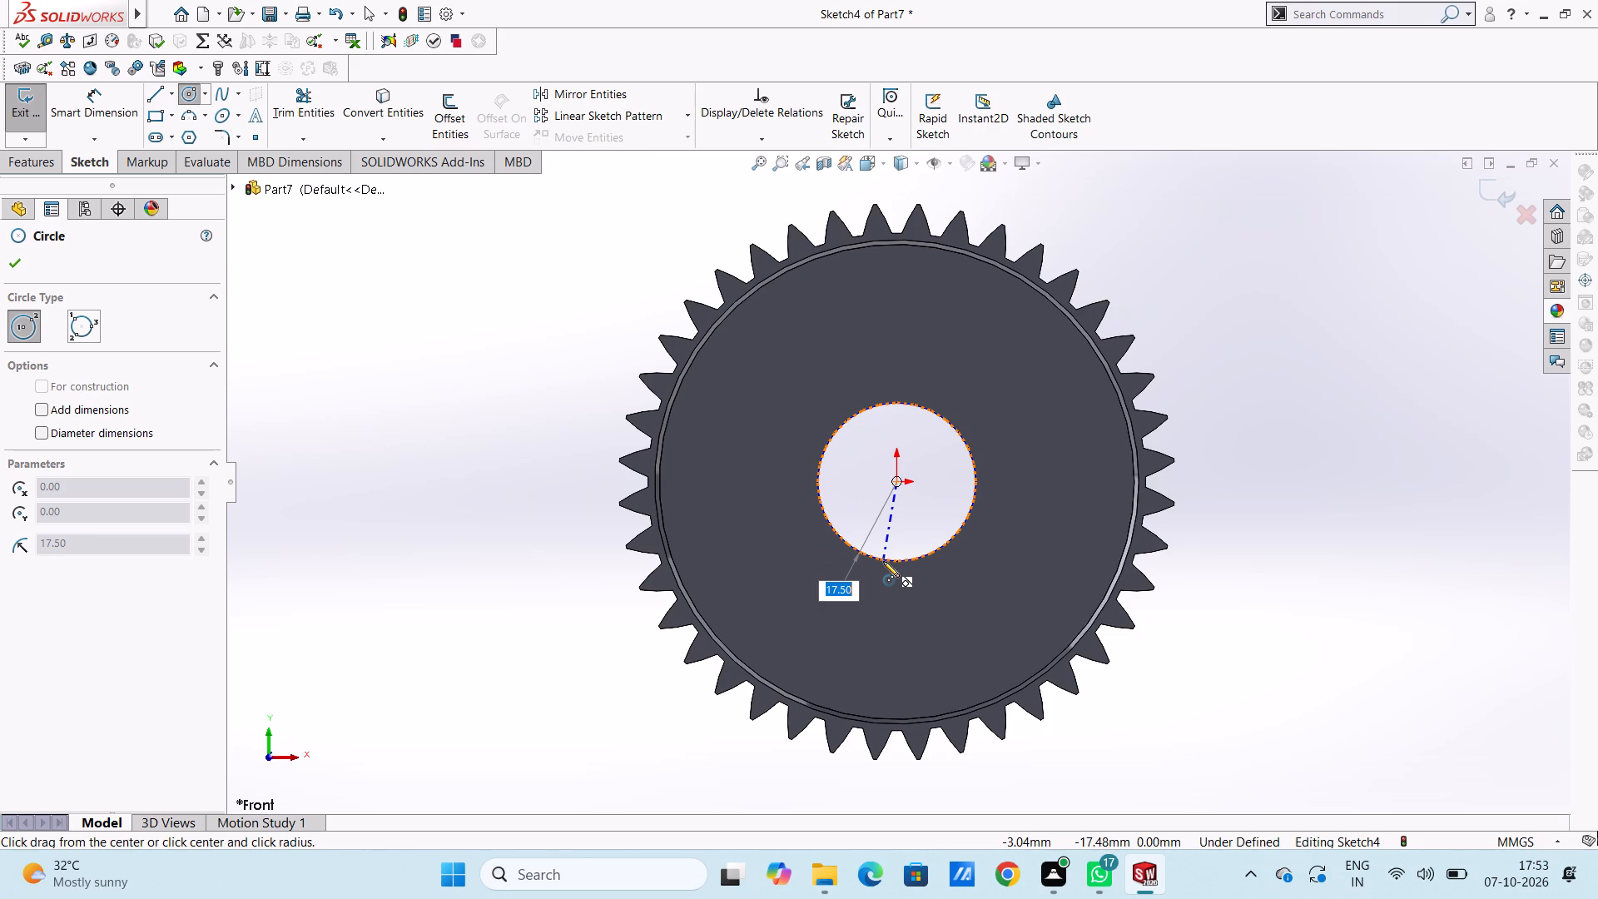
left_click(883, 561)
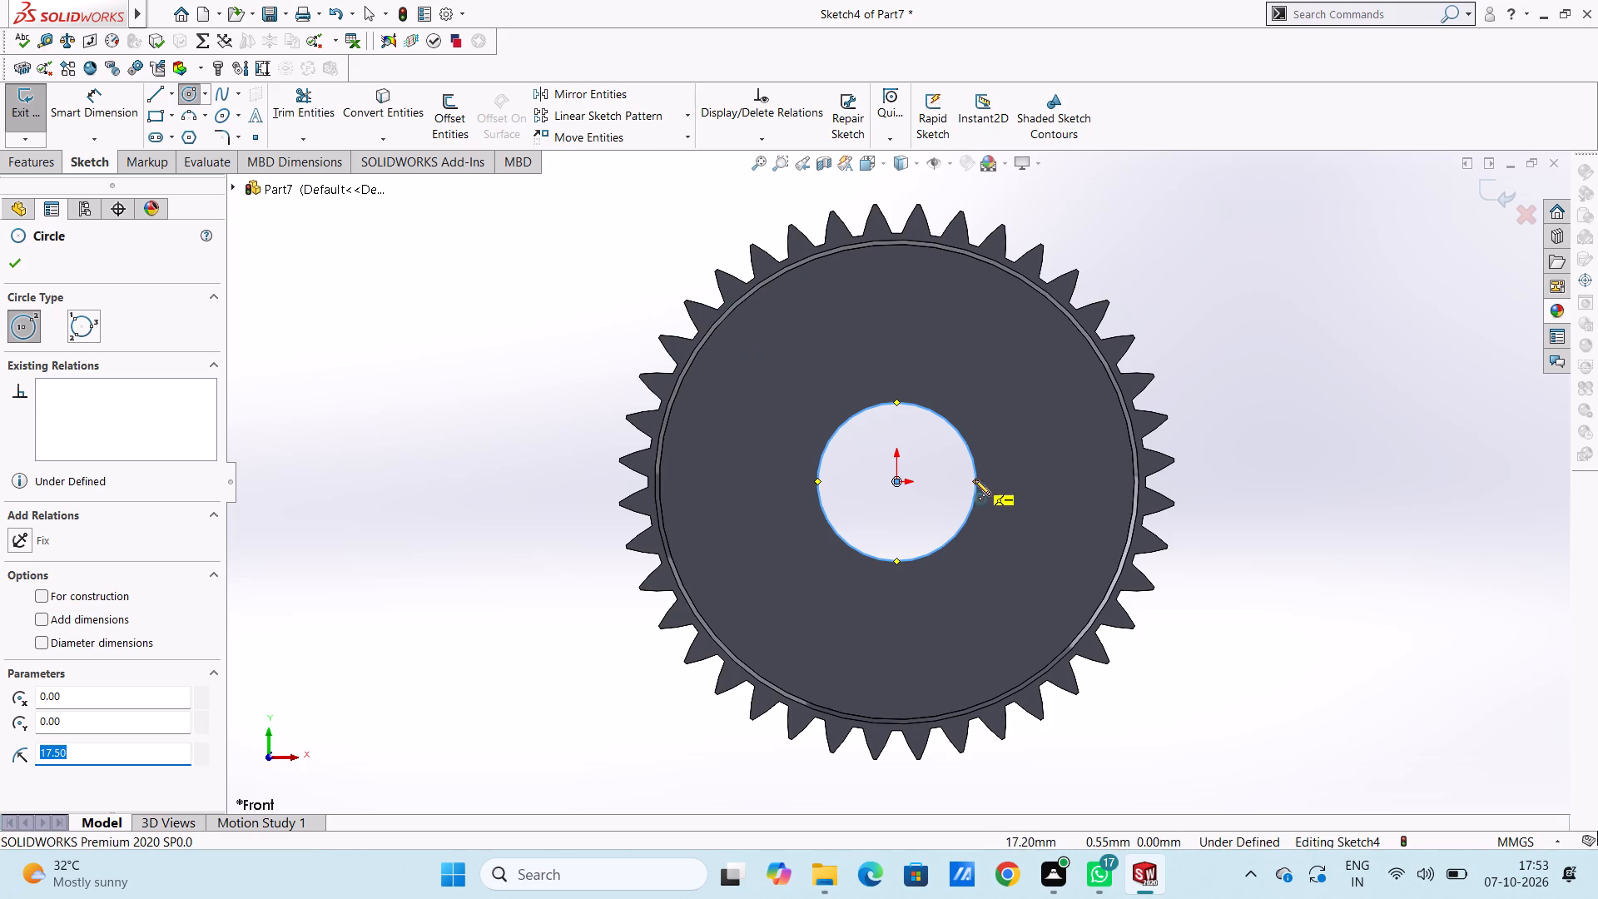
left_click(896, 482)
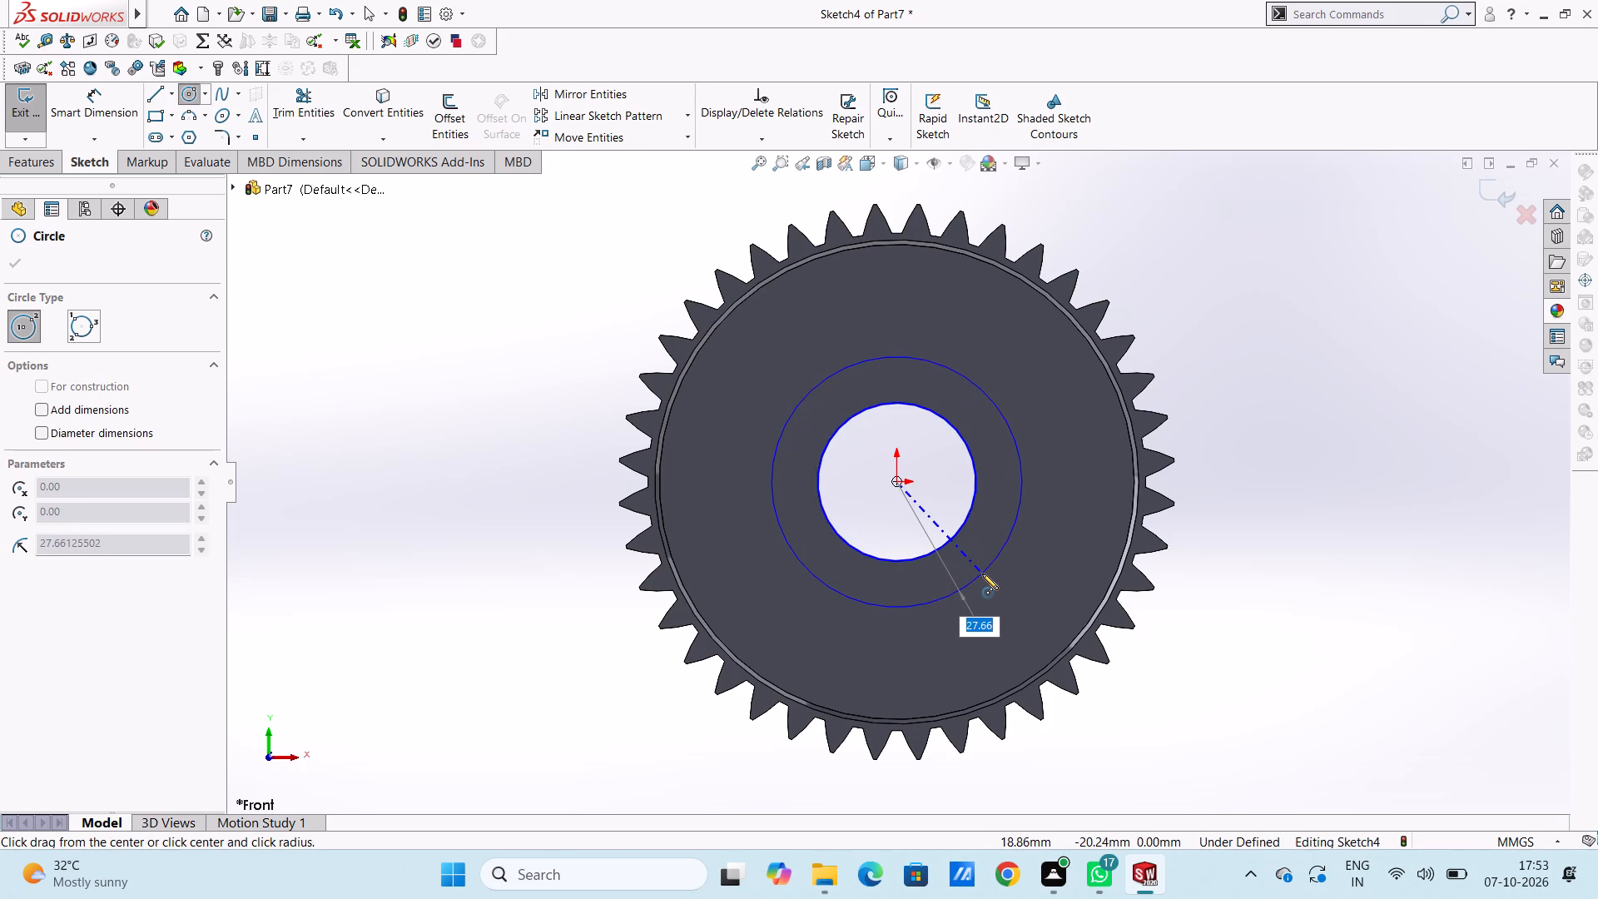
left_click(982, 574)
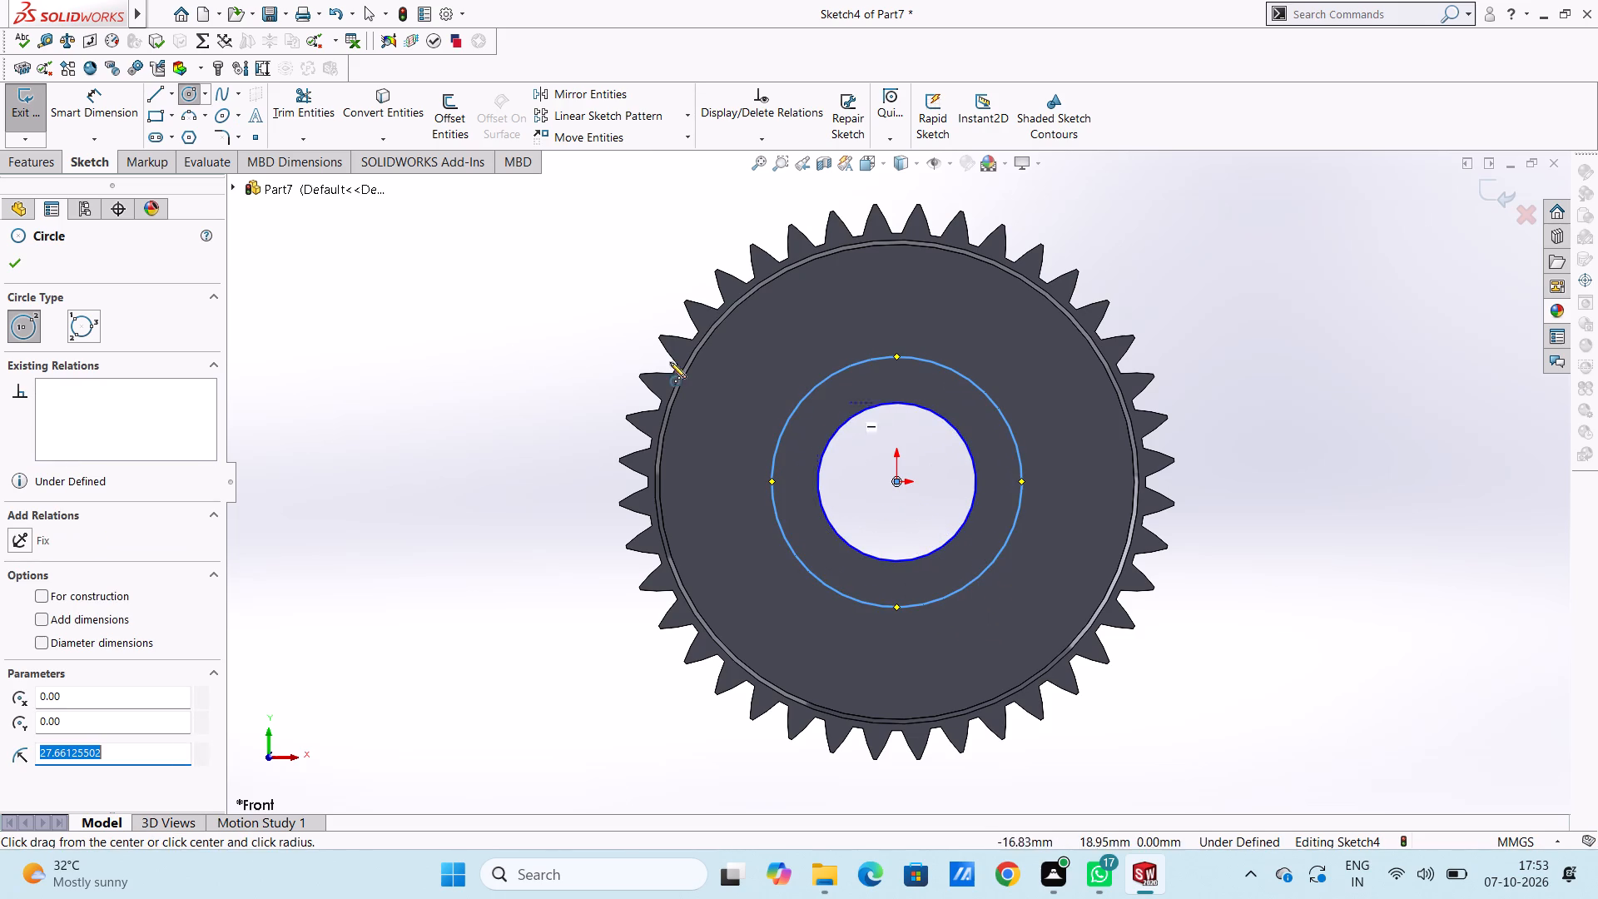
left_click(20, 268)
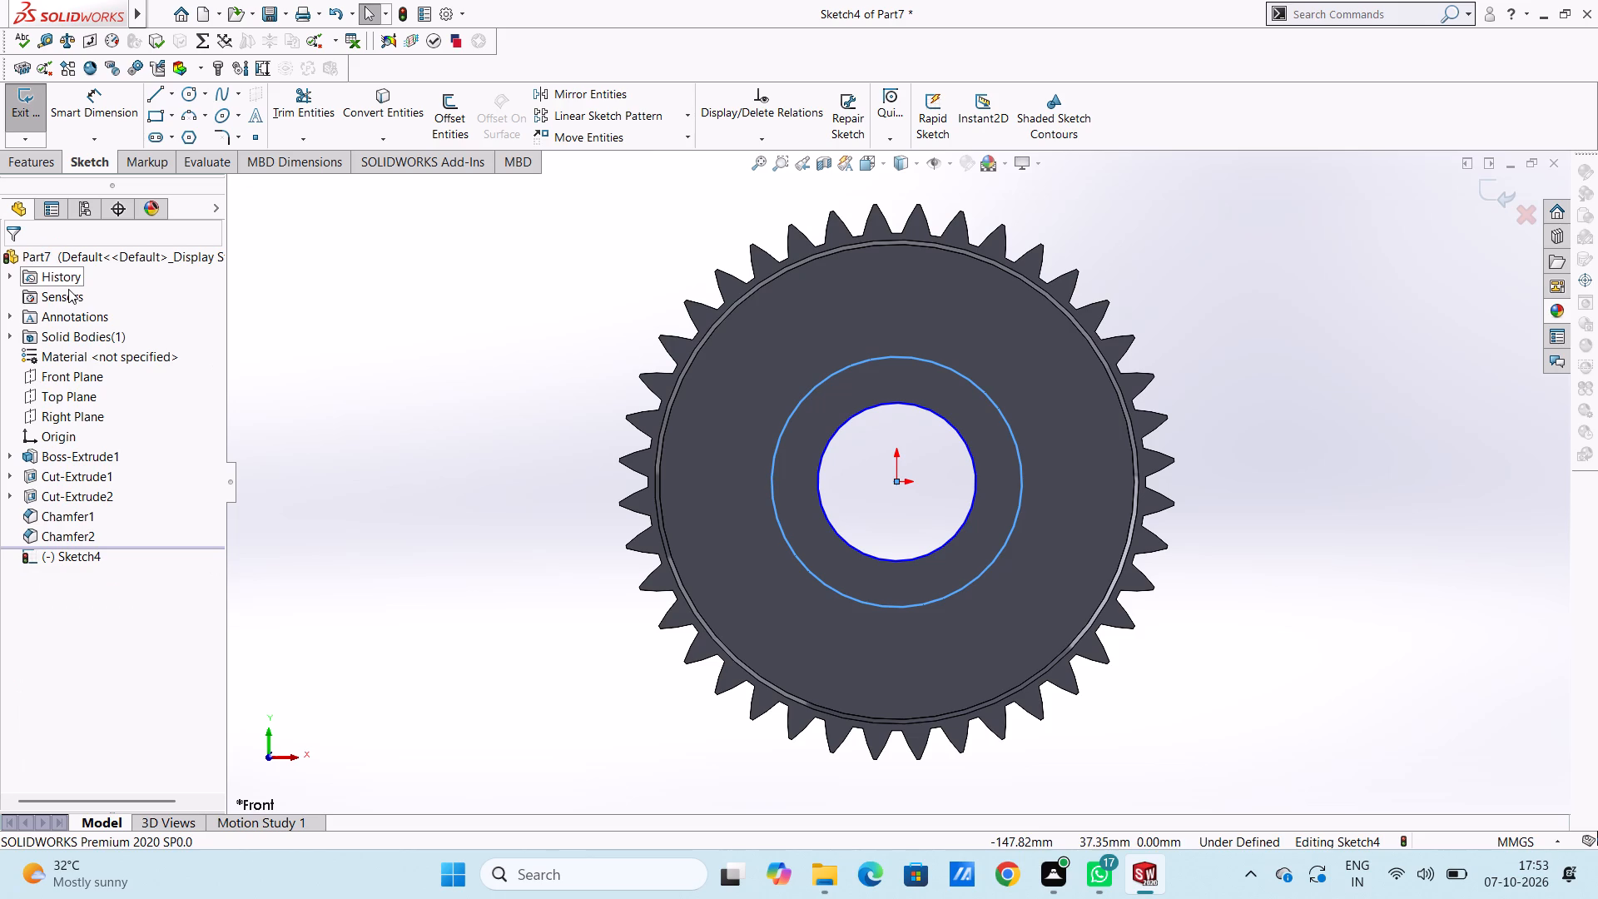
left_click(423, 286)
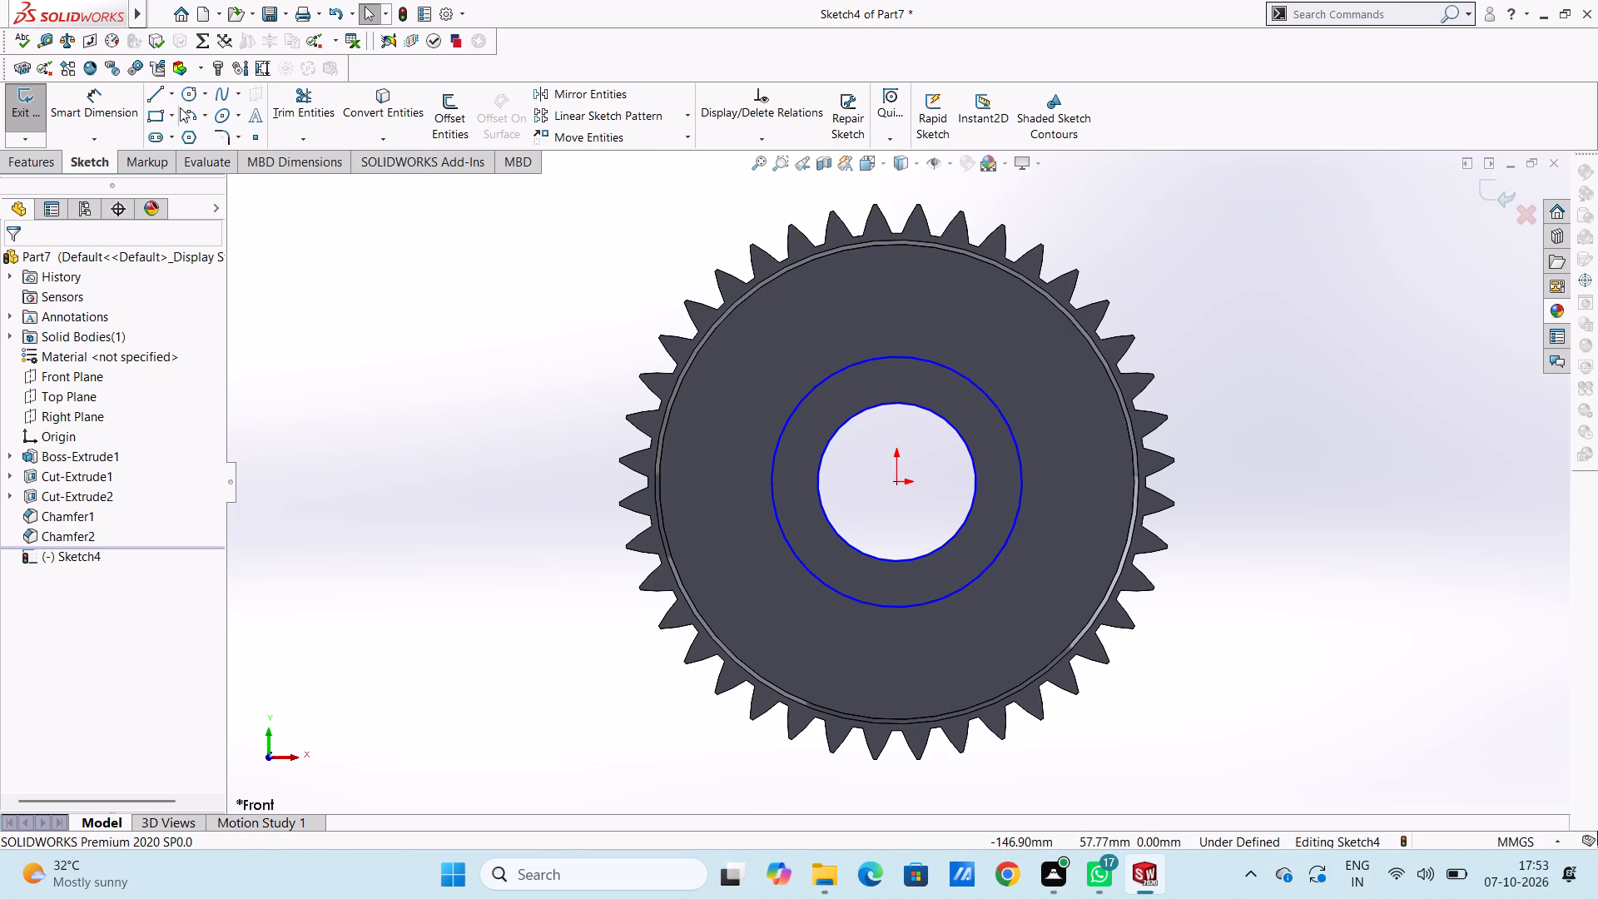
Dimension the inner circle's diameter at 35 mm.
left_click(92, 106)
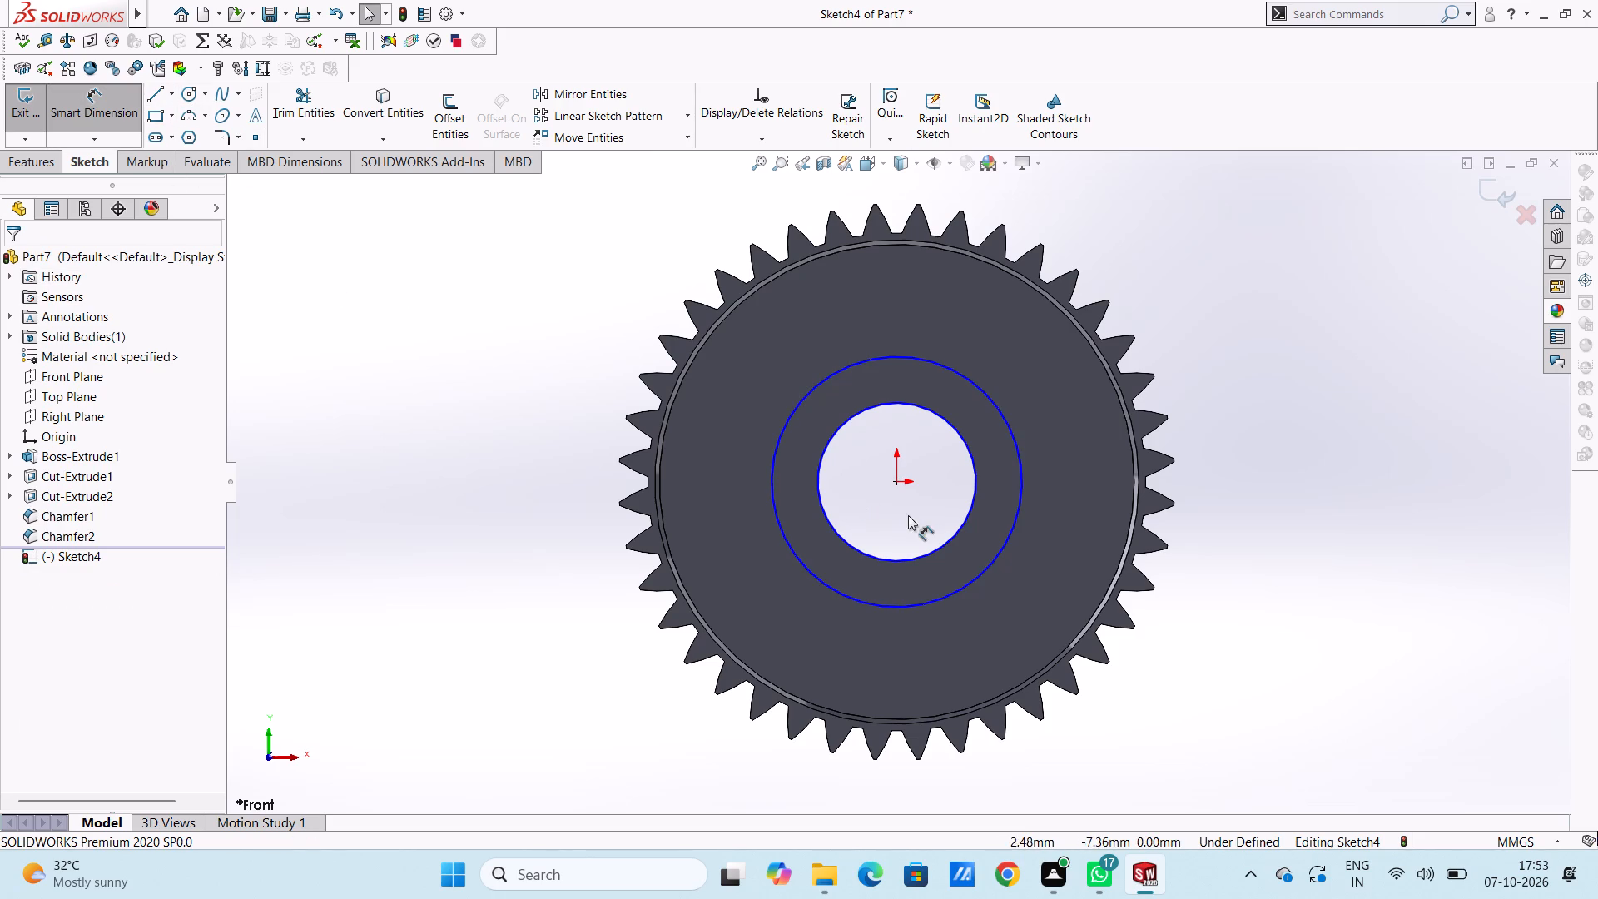
left_click(947, 540)
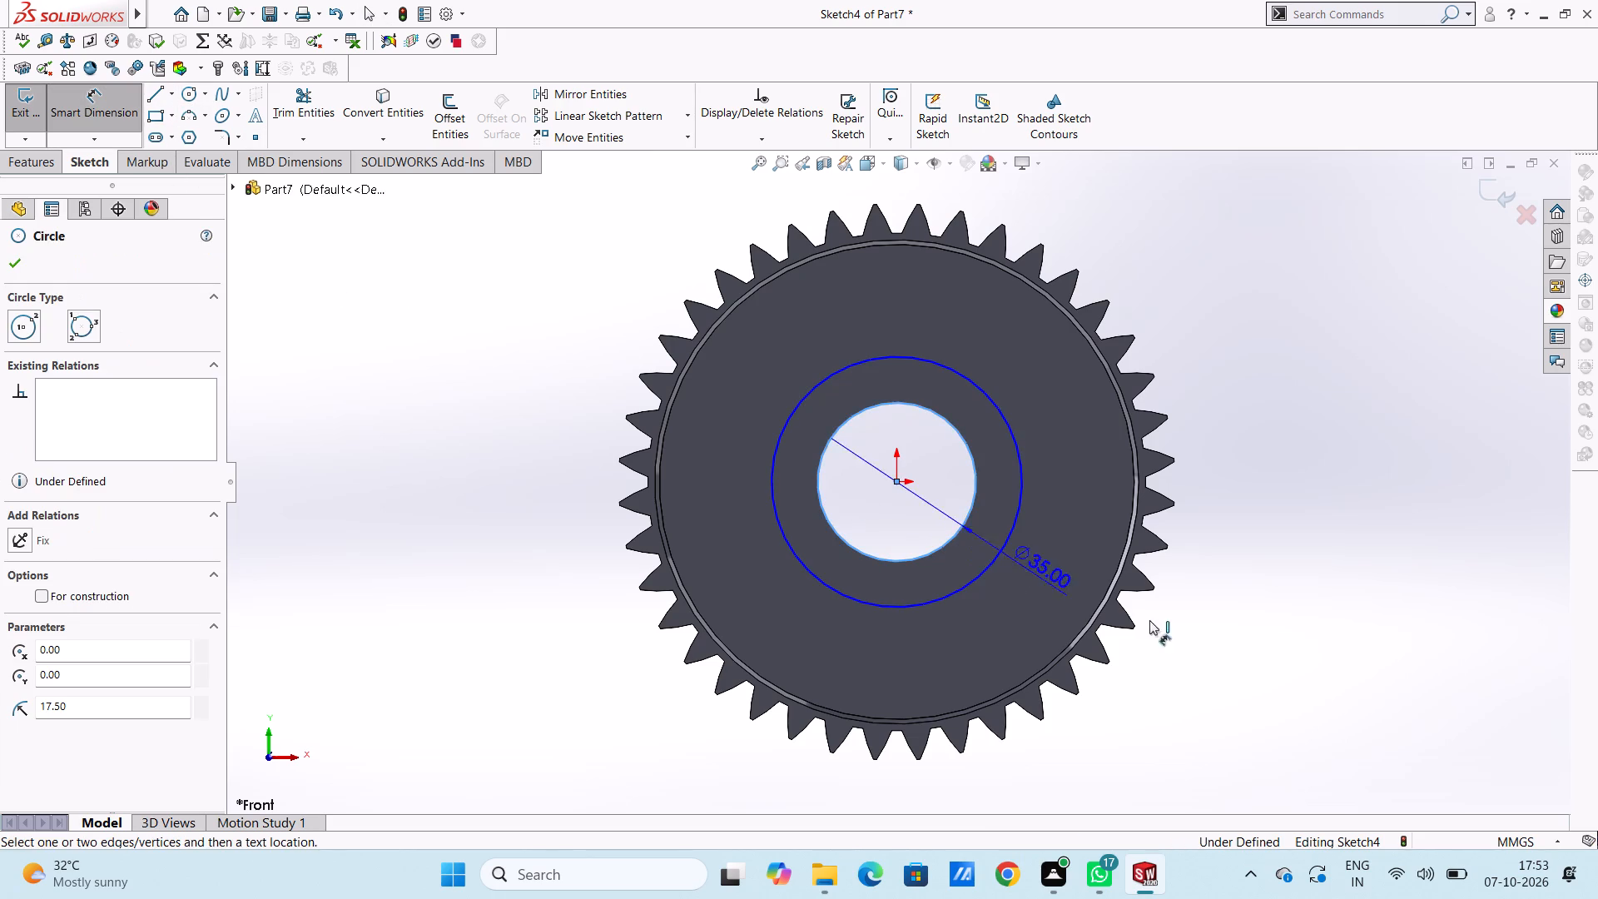
left_click(1381, 717)
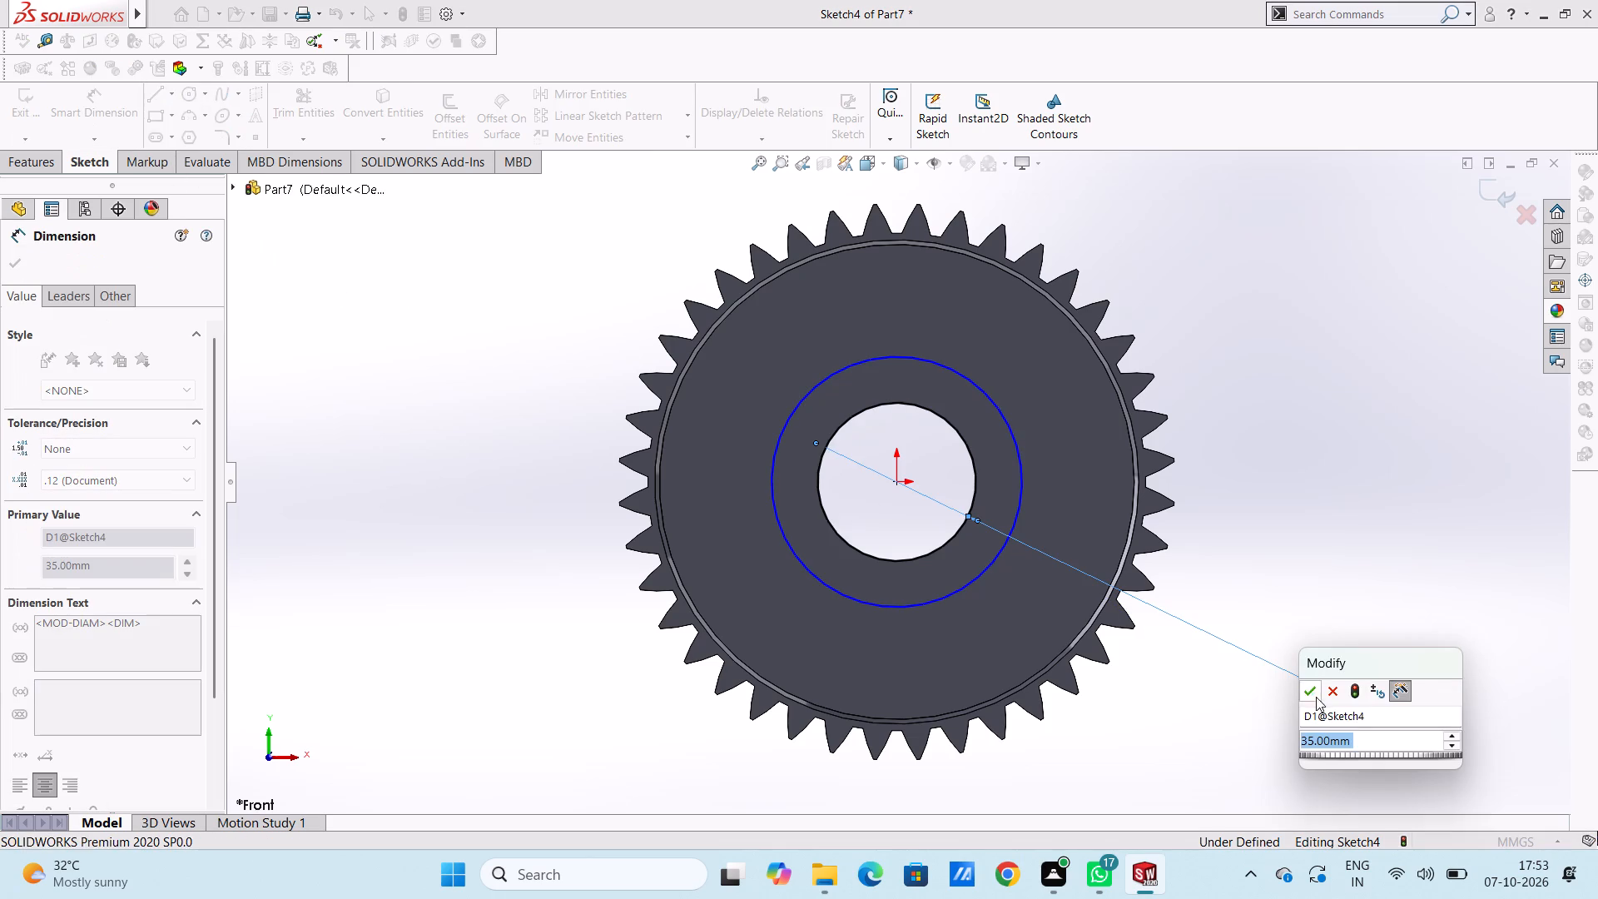
left_click(1310, 693)
left_click(1336, 604)
Dimension the outer circle's diameter.
left_click(1020, 505)
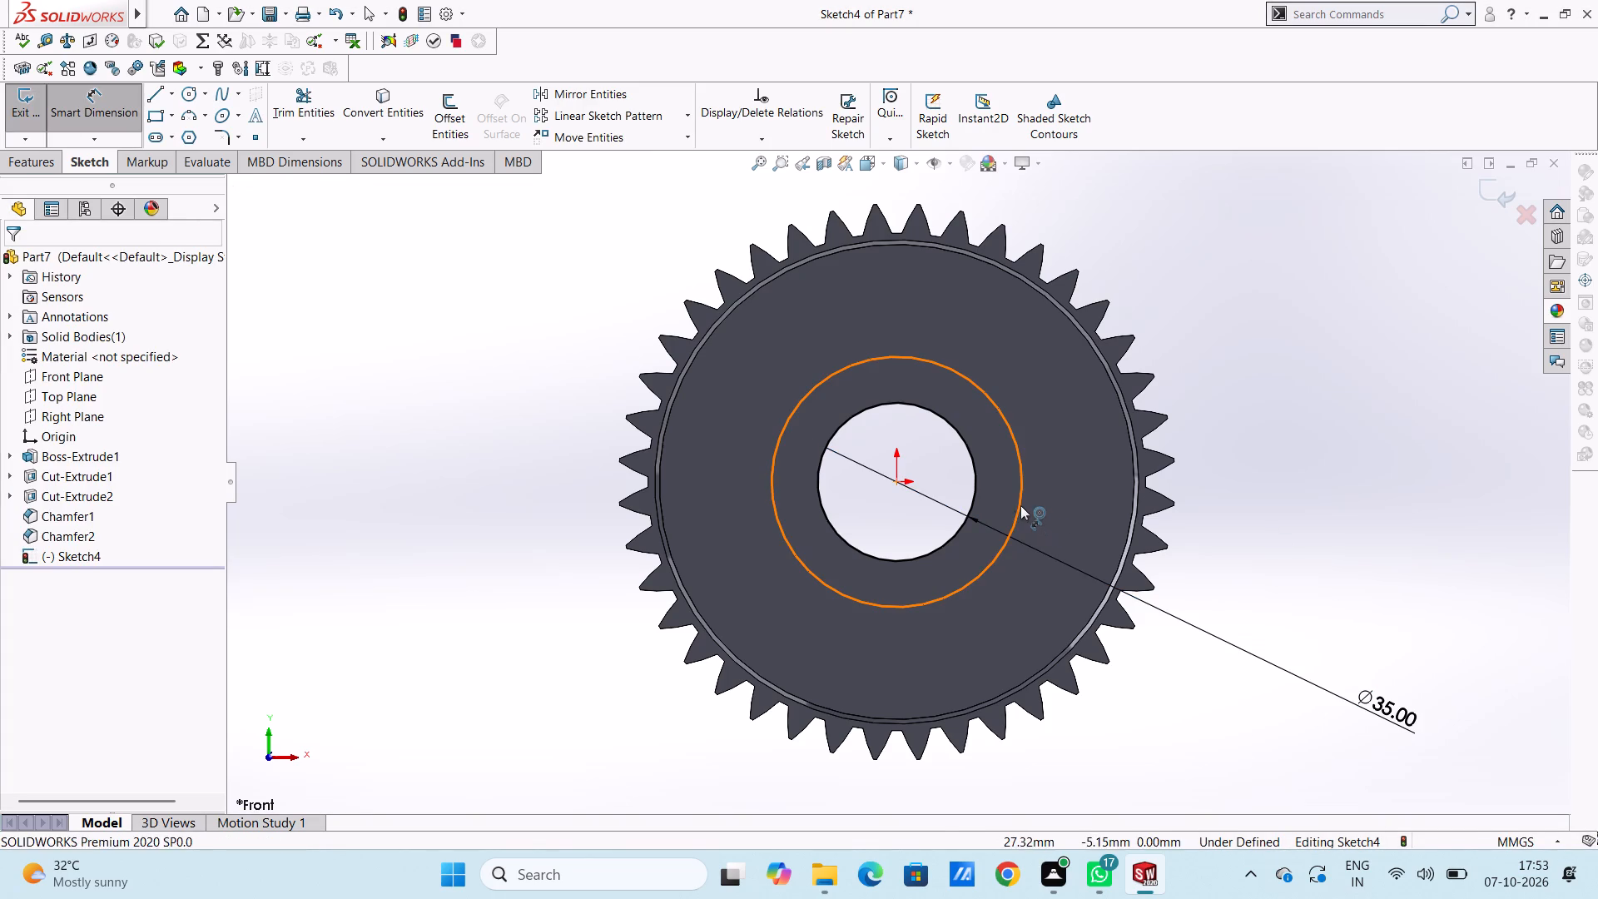
left_click(1327, 295)
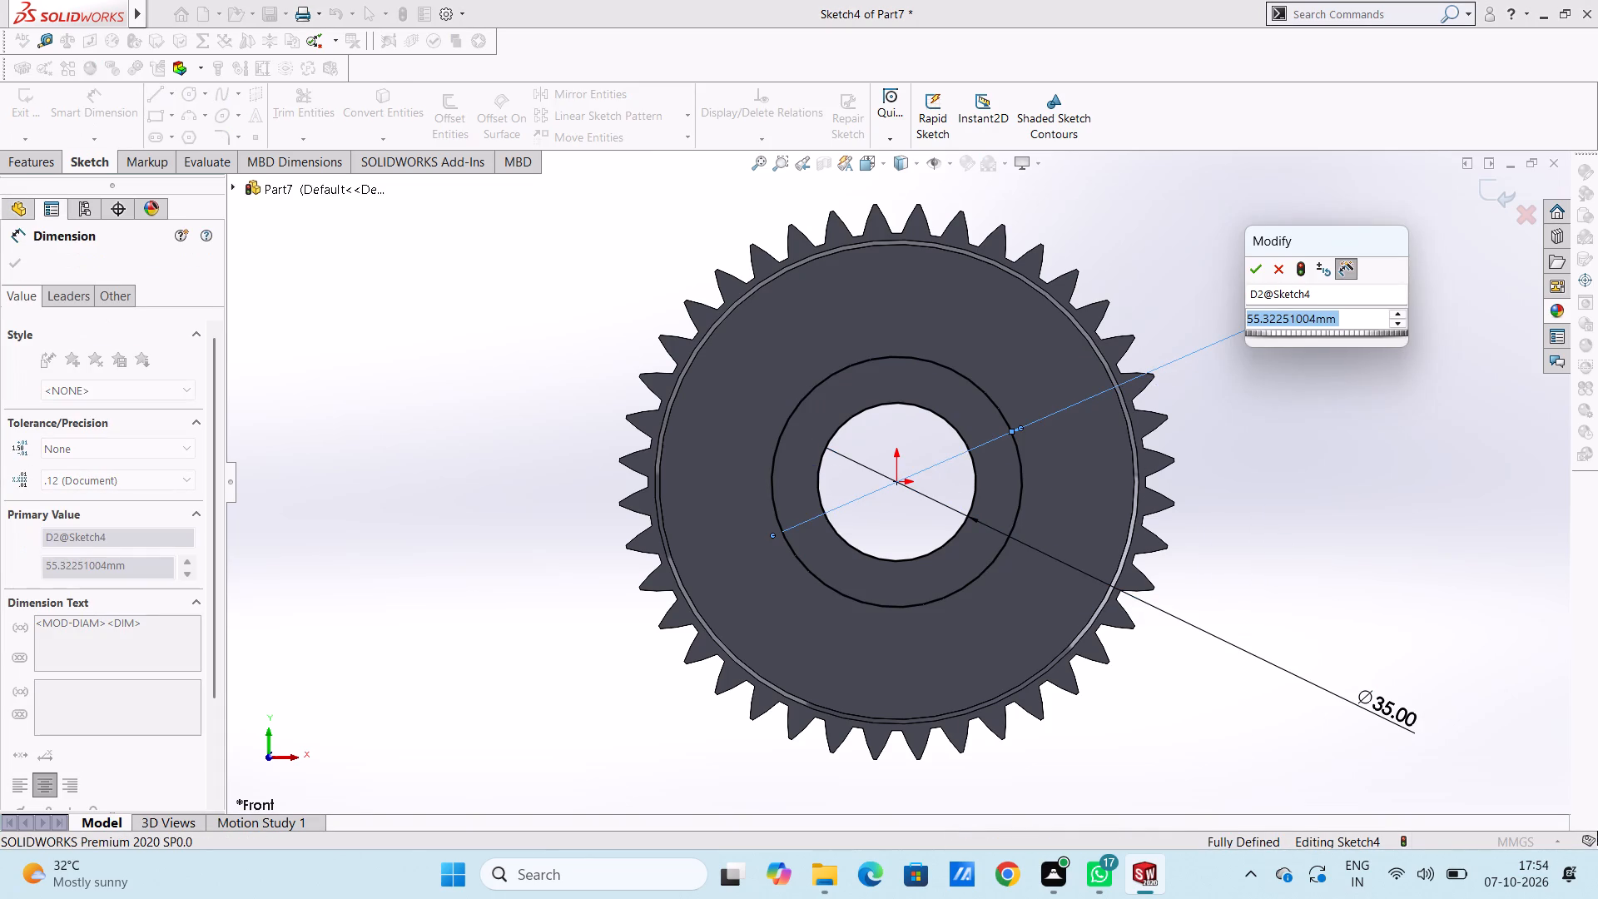
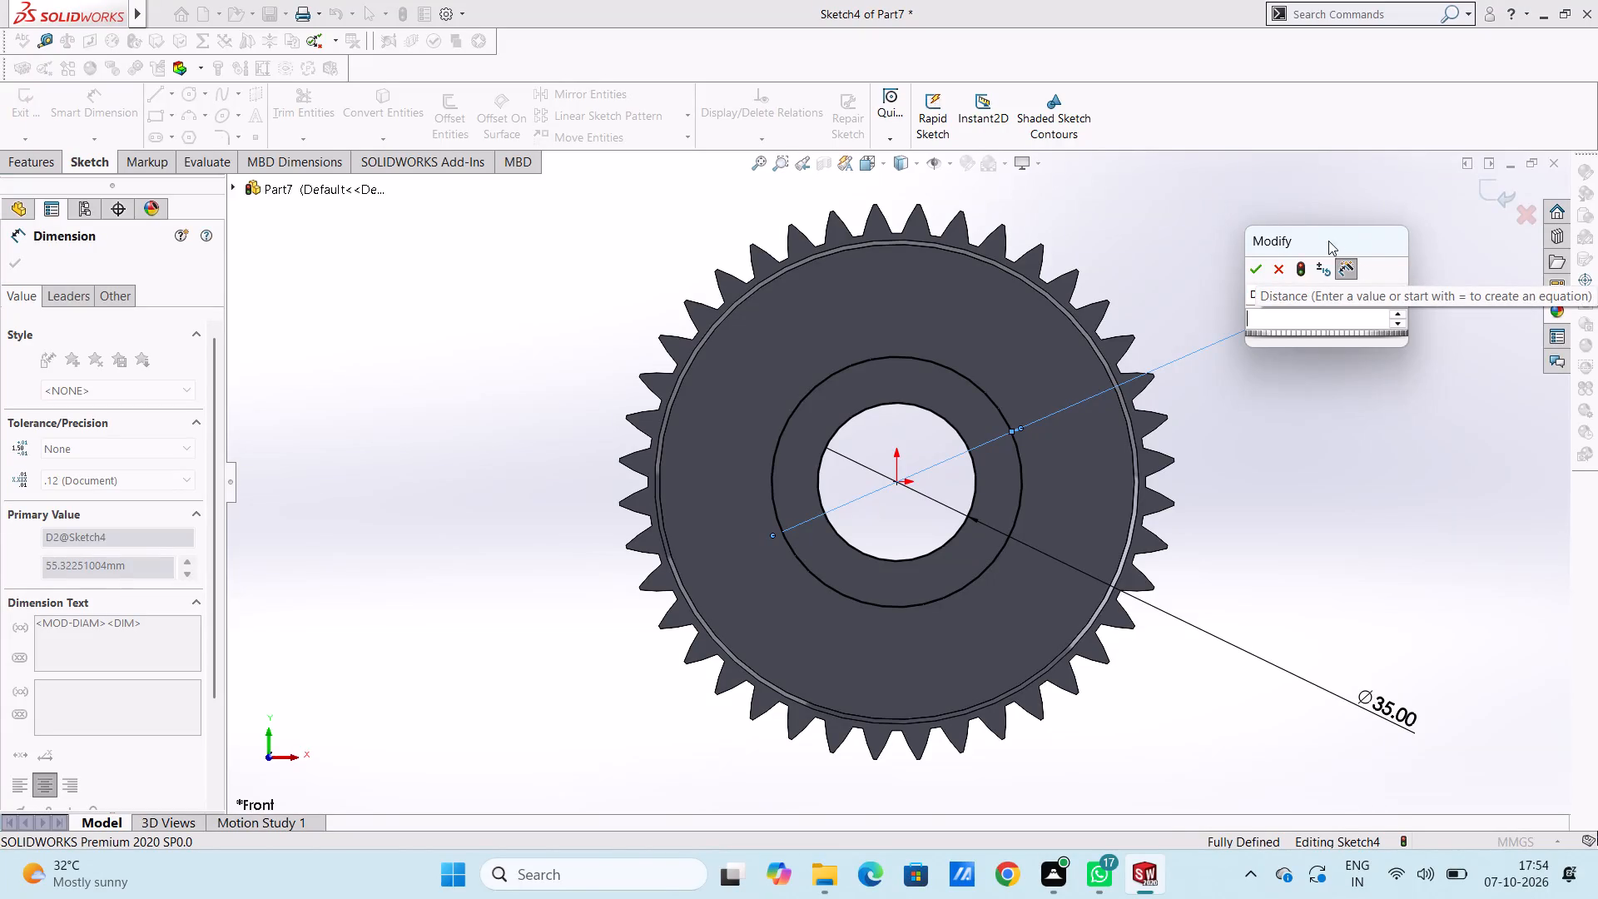
Delete the outer circle and its diameter dimension, leaving only the 35 mm circle in the sketch.
left_click(1272, 272)
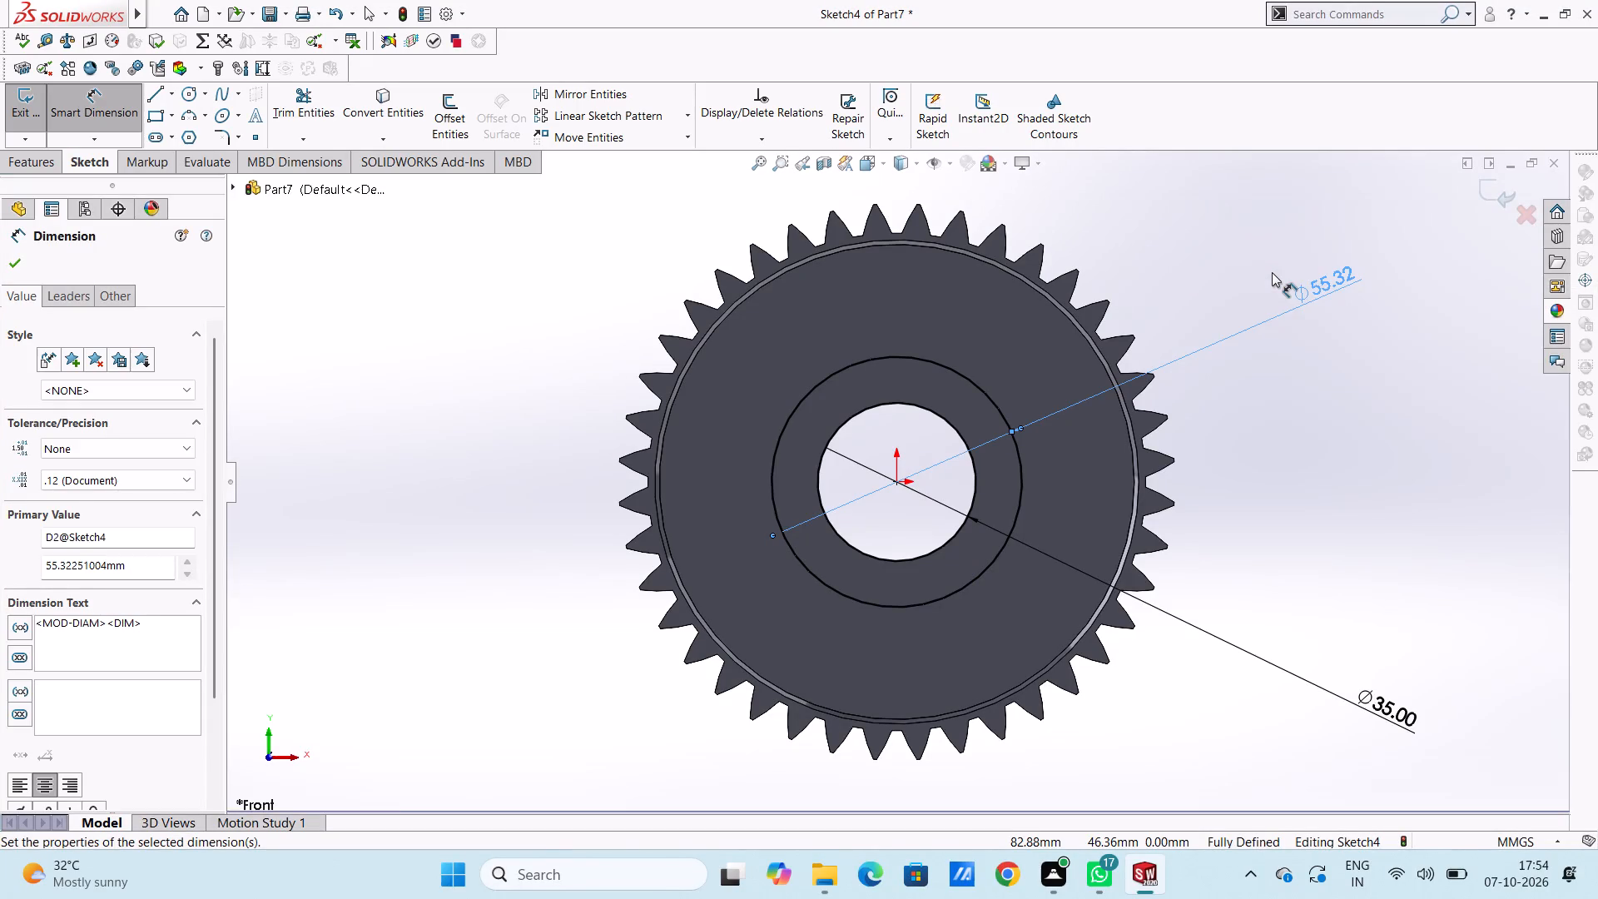
key("Delete")
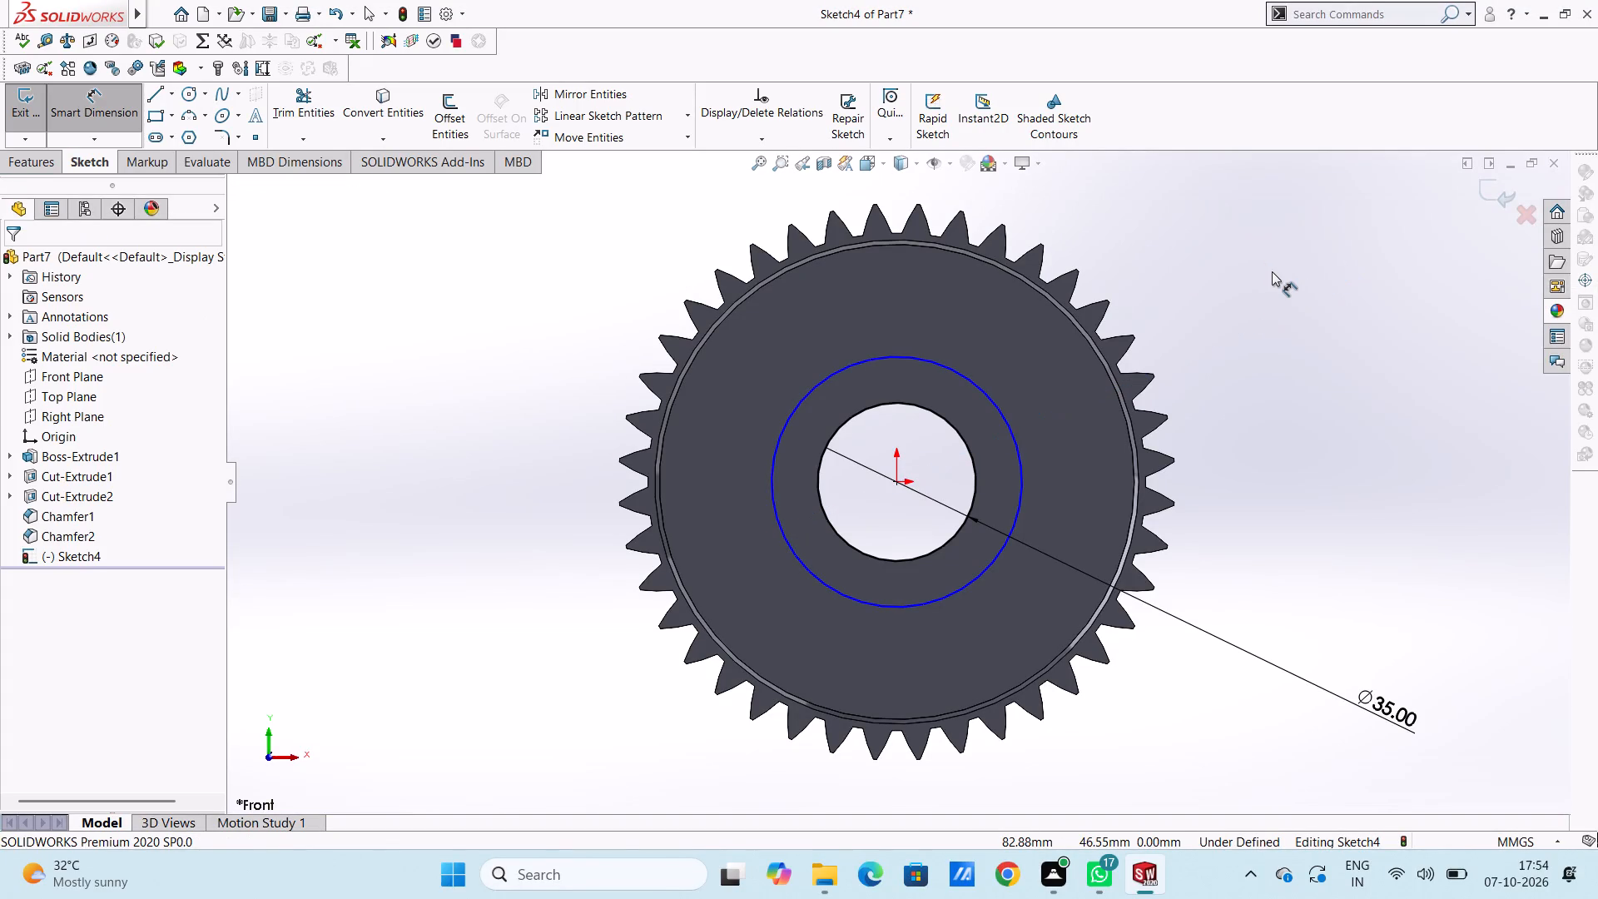
left_click(999, 415)
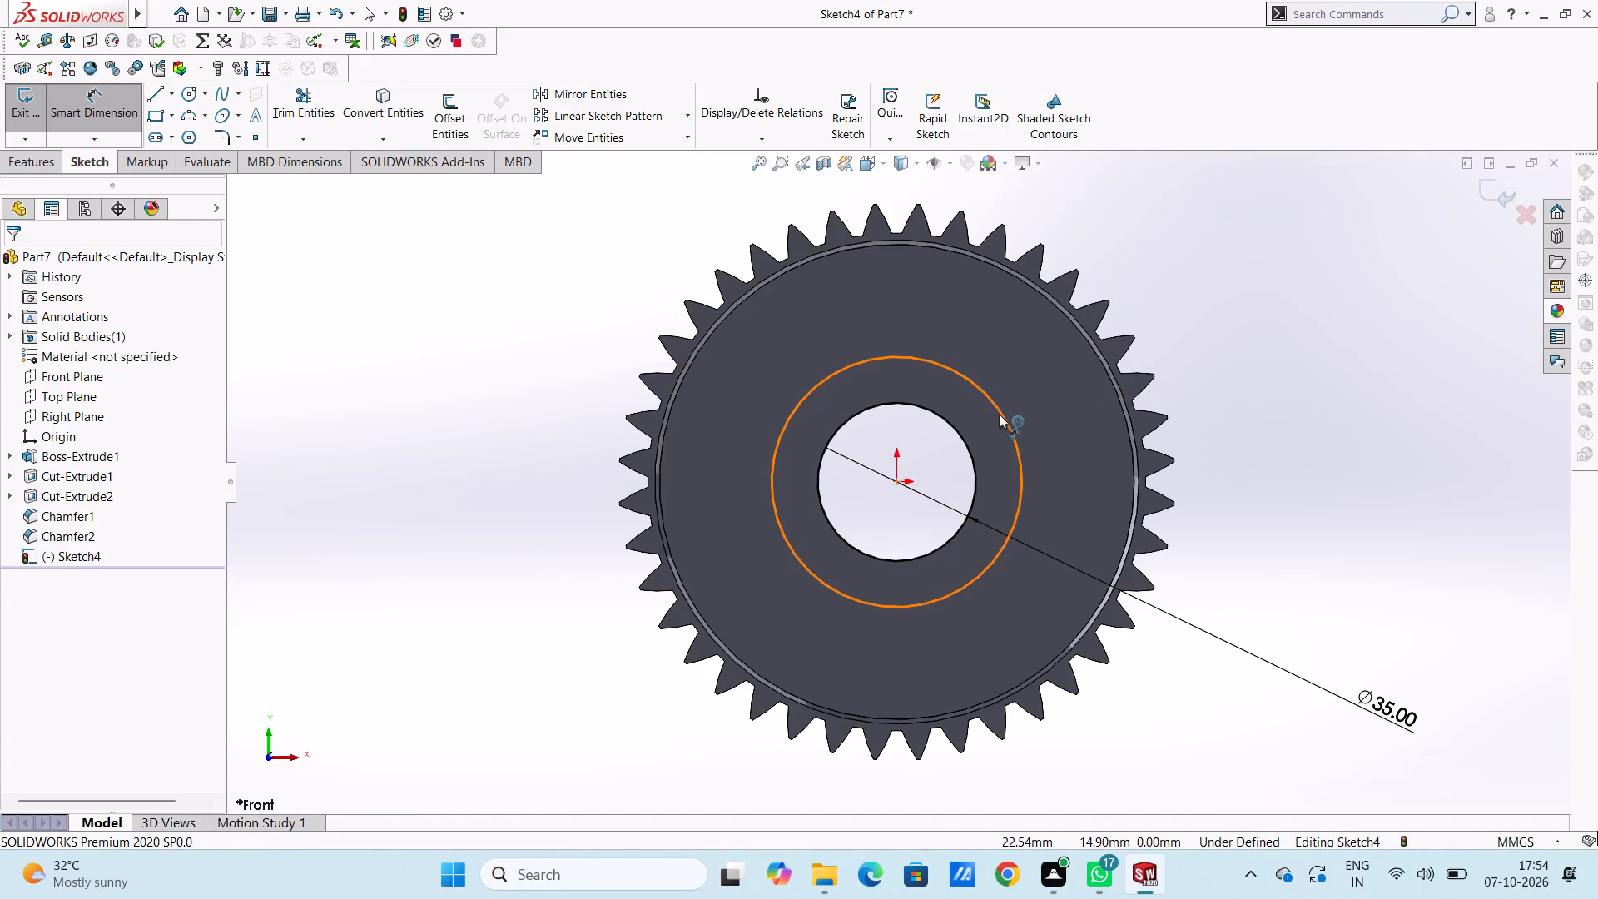
key("Delete")
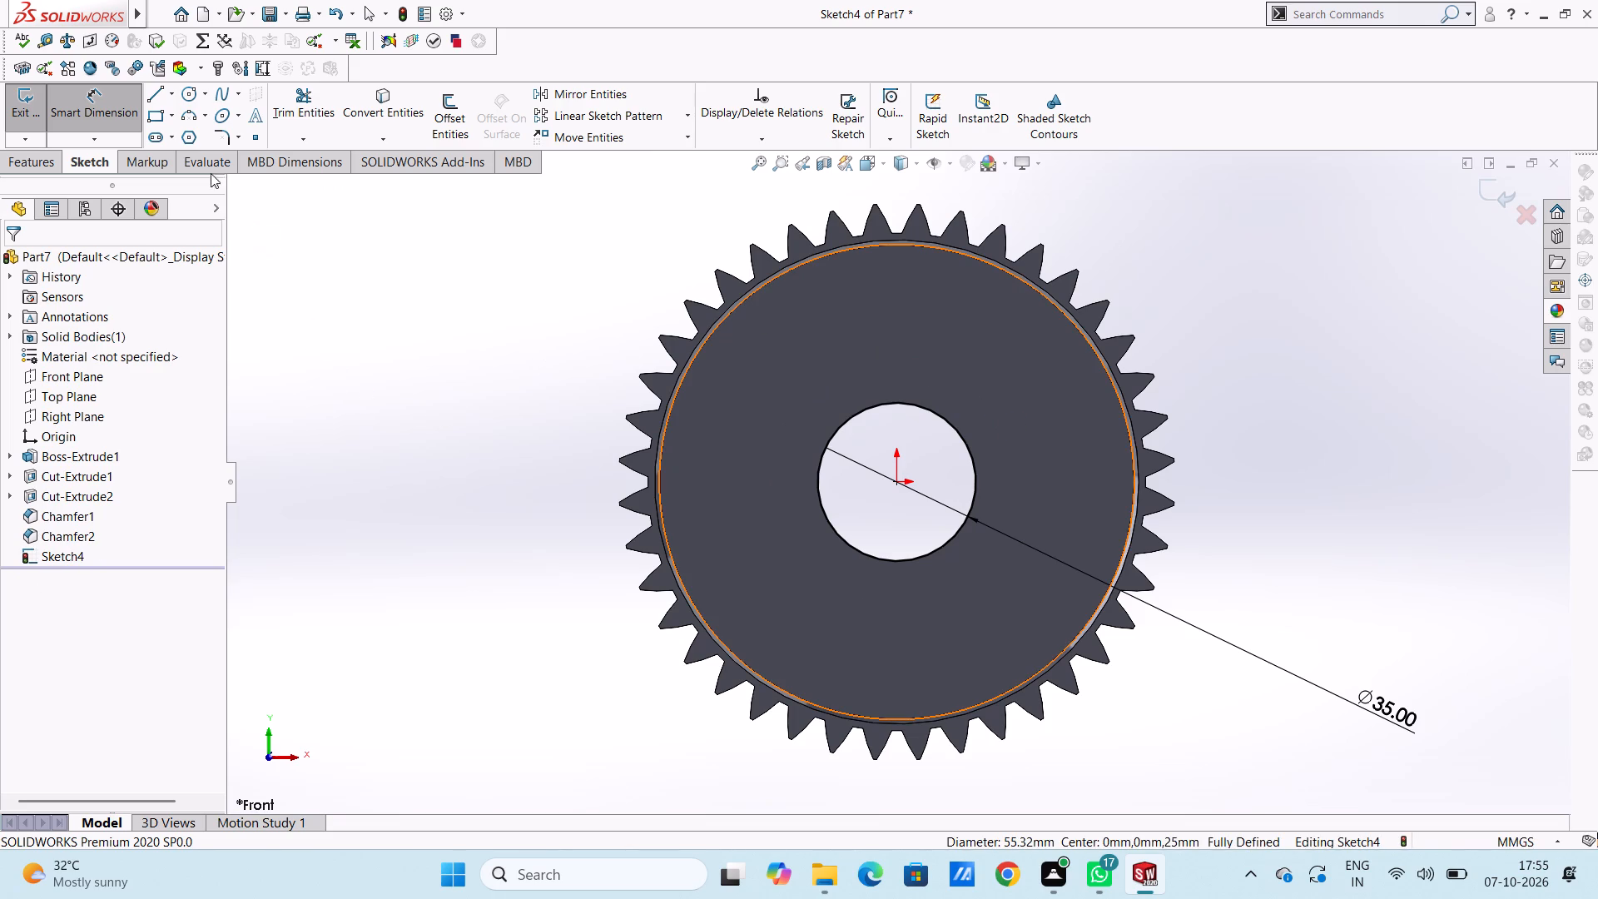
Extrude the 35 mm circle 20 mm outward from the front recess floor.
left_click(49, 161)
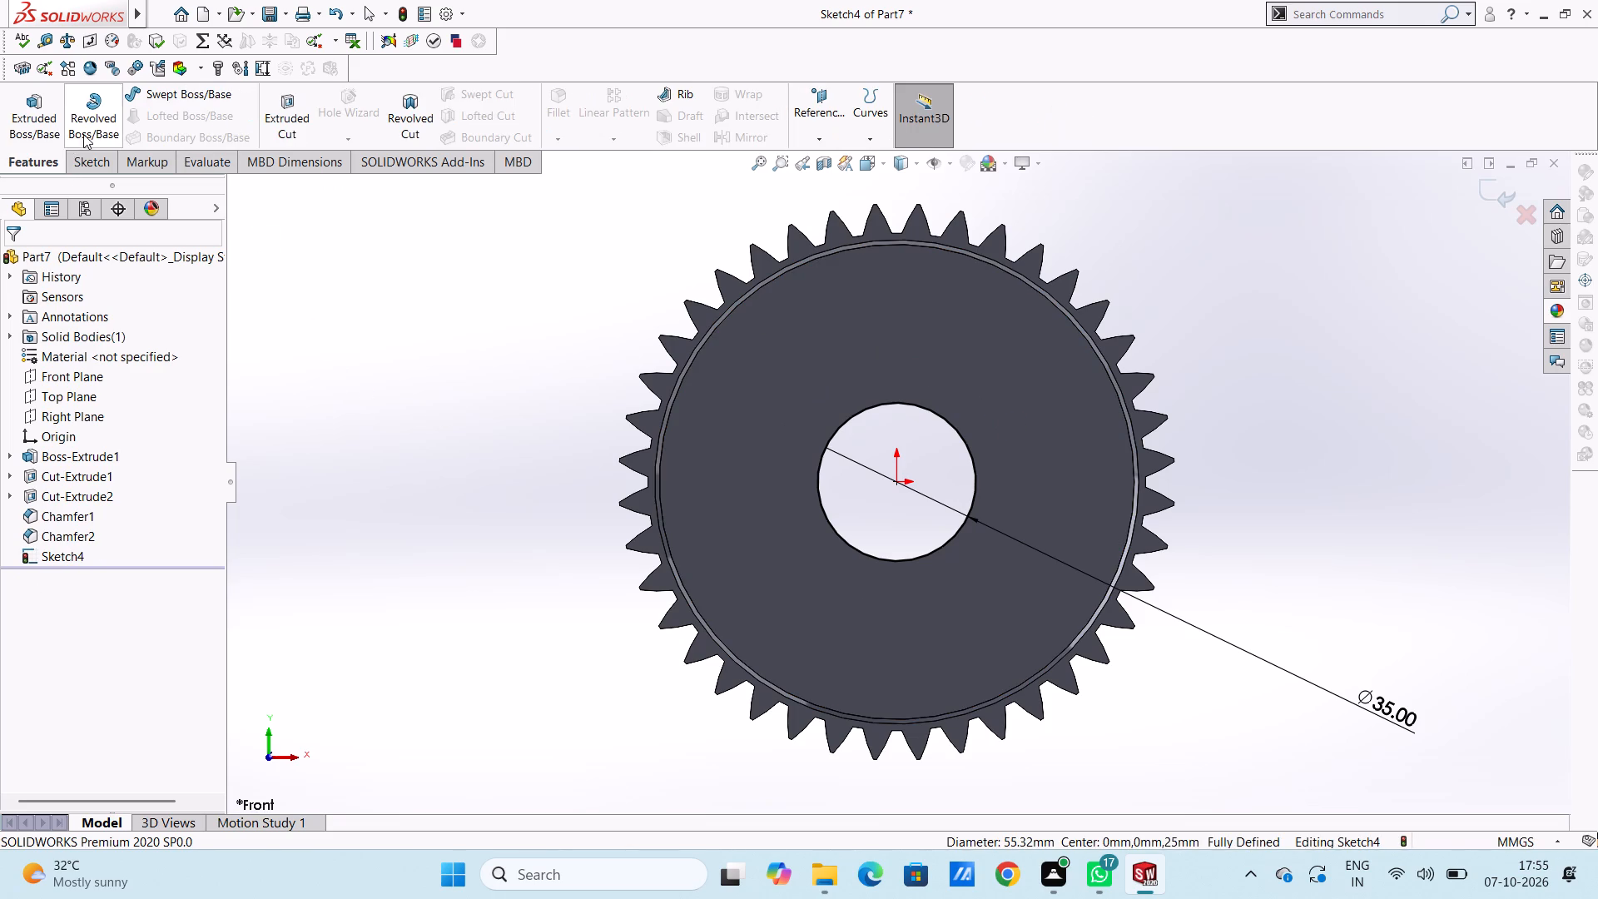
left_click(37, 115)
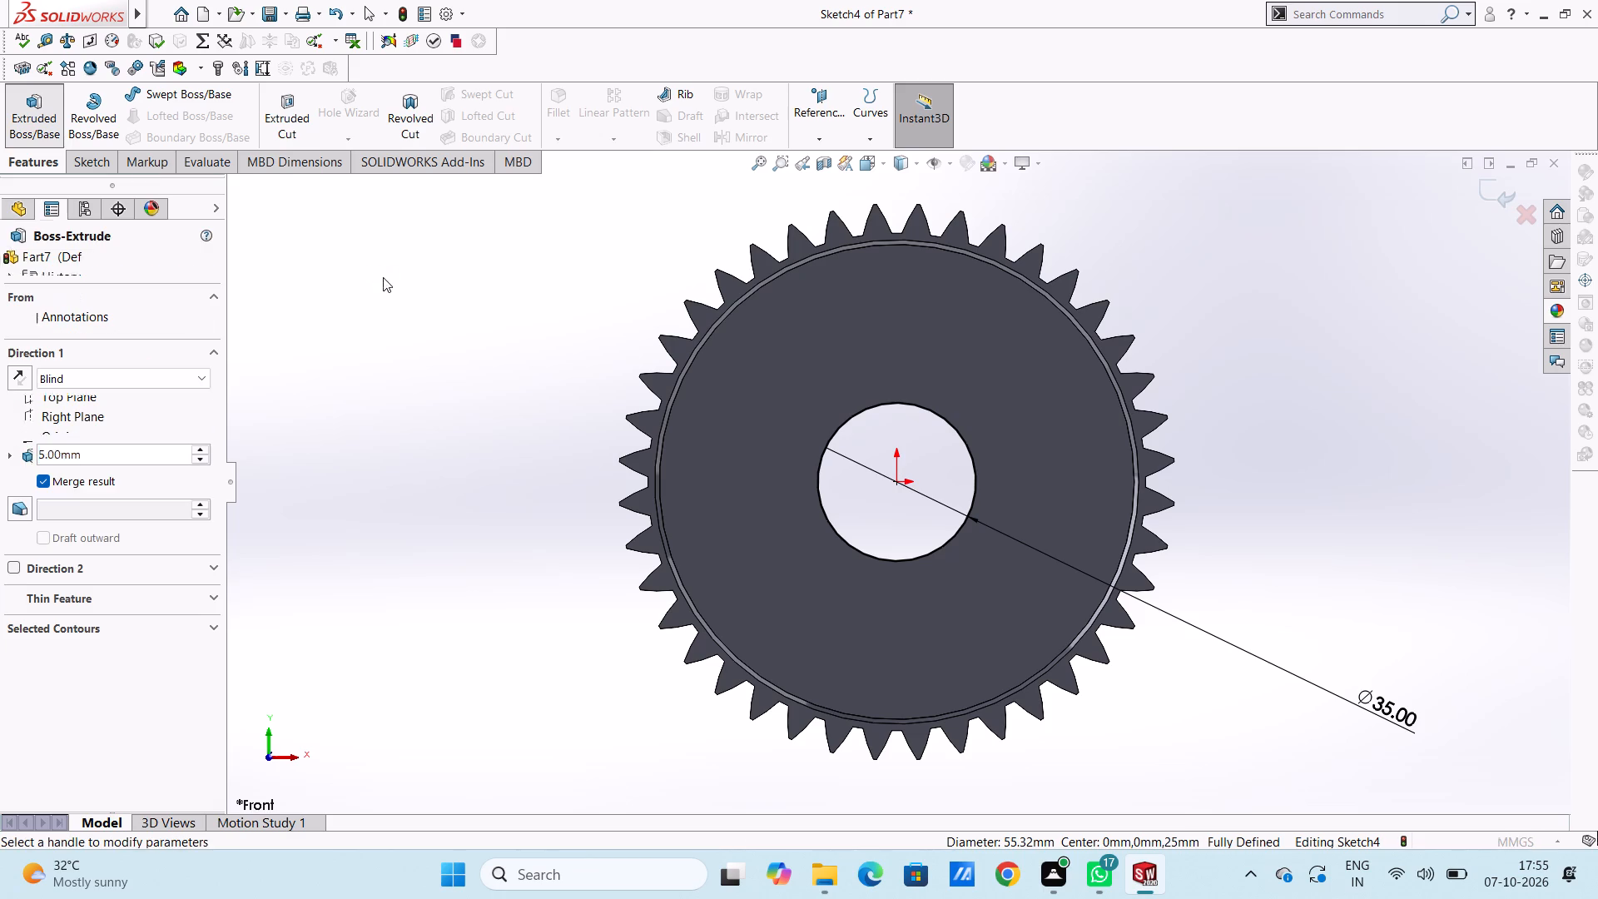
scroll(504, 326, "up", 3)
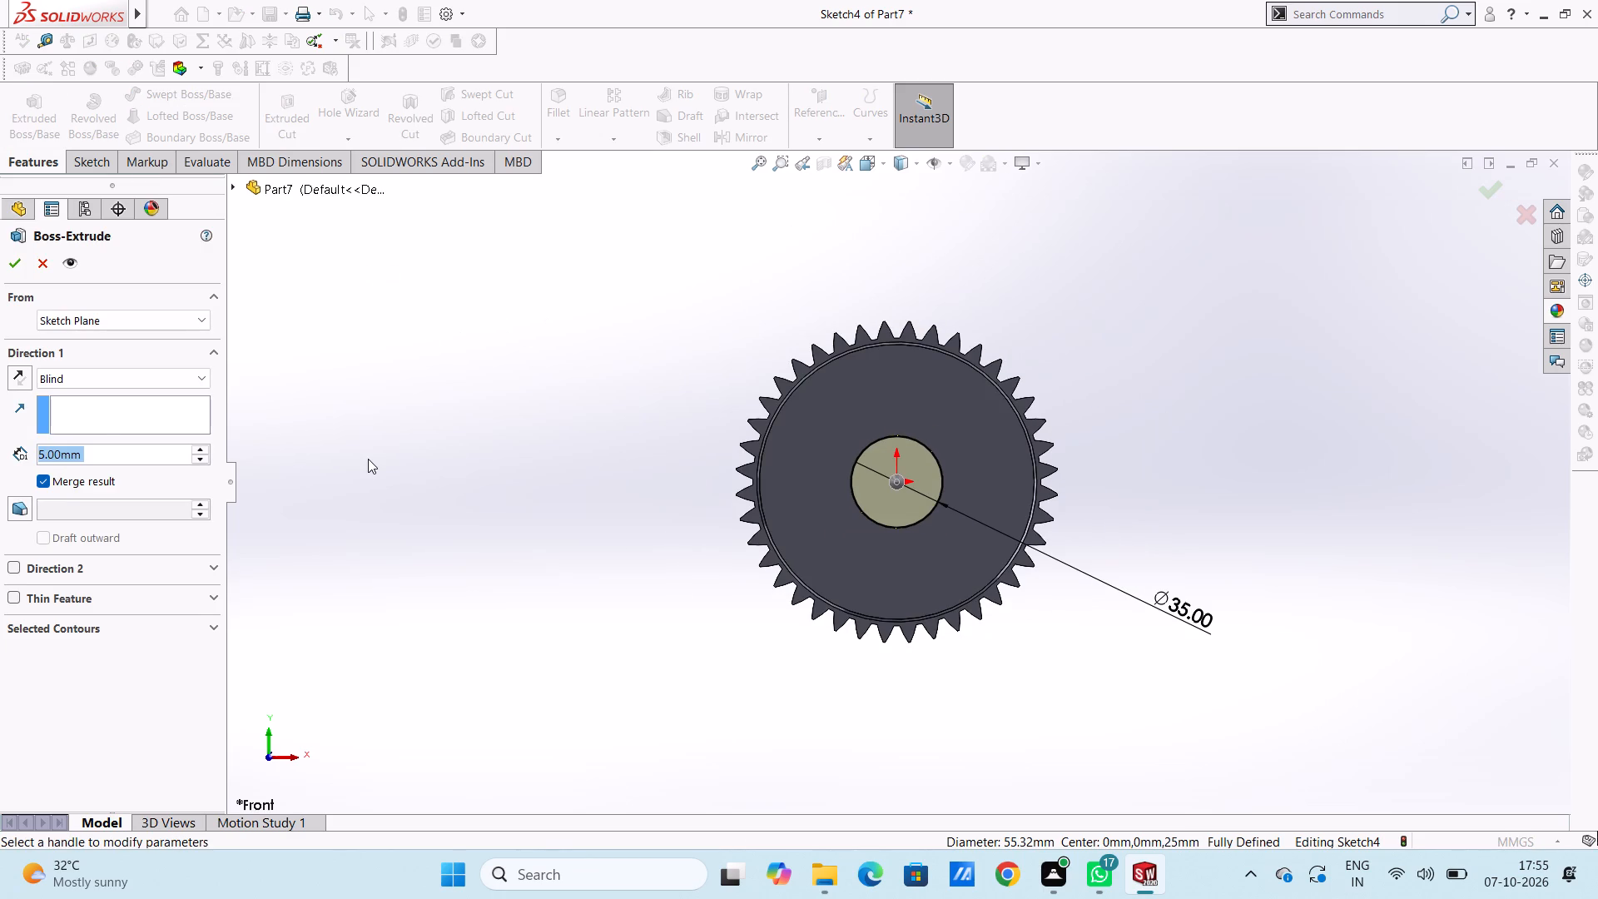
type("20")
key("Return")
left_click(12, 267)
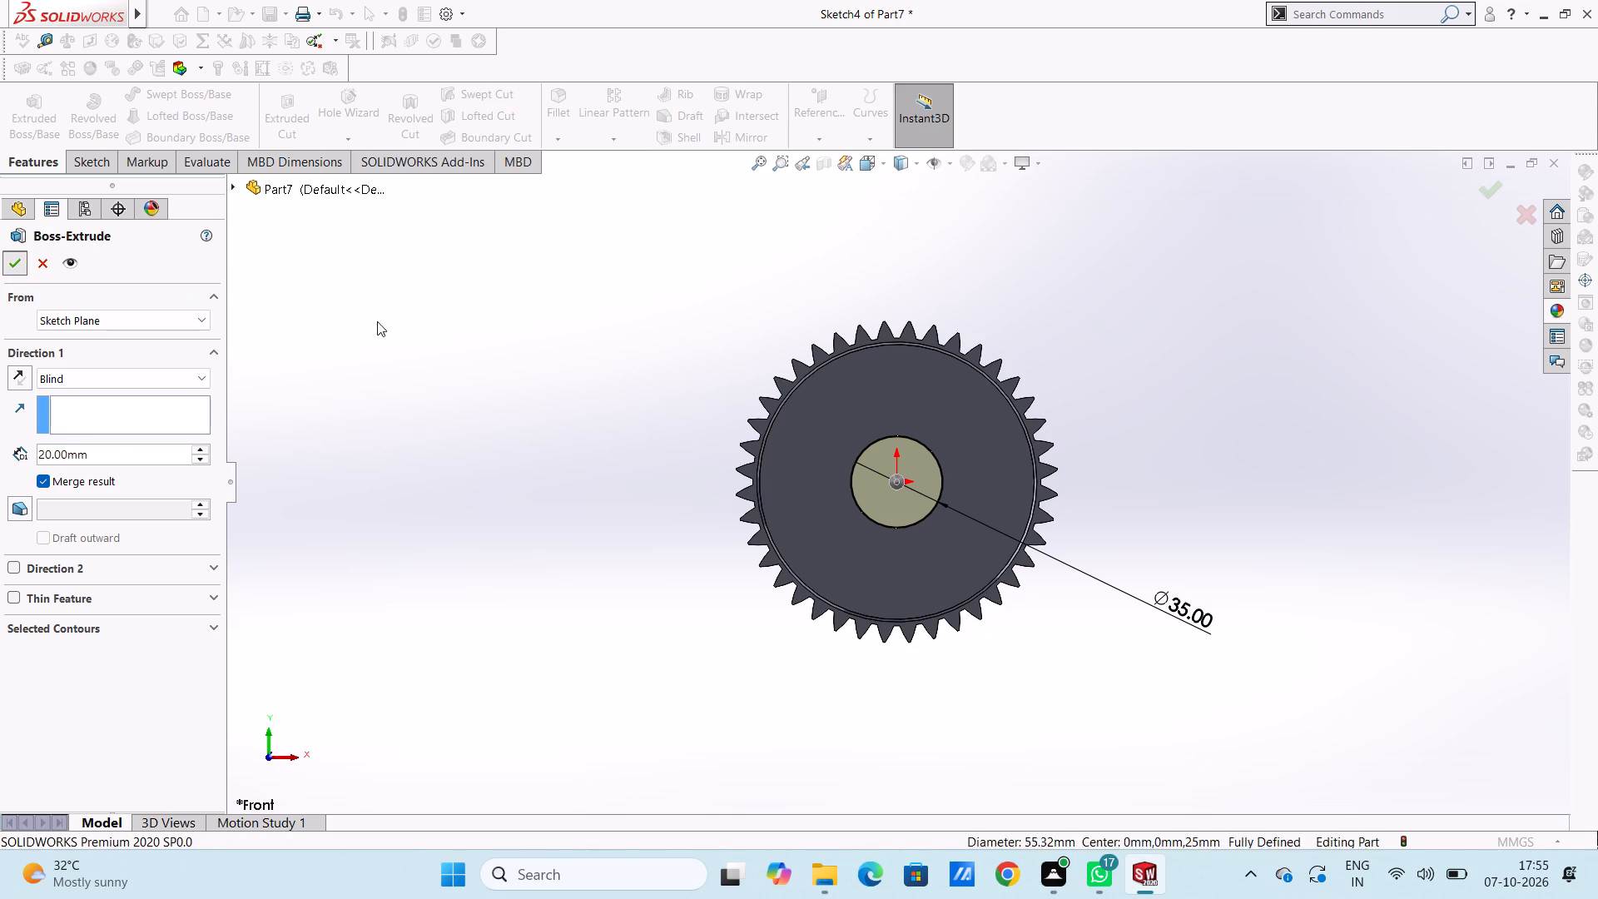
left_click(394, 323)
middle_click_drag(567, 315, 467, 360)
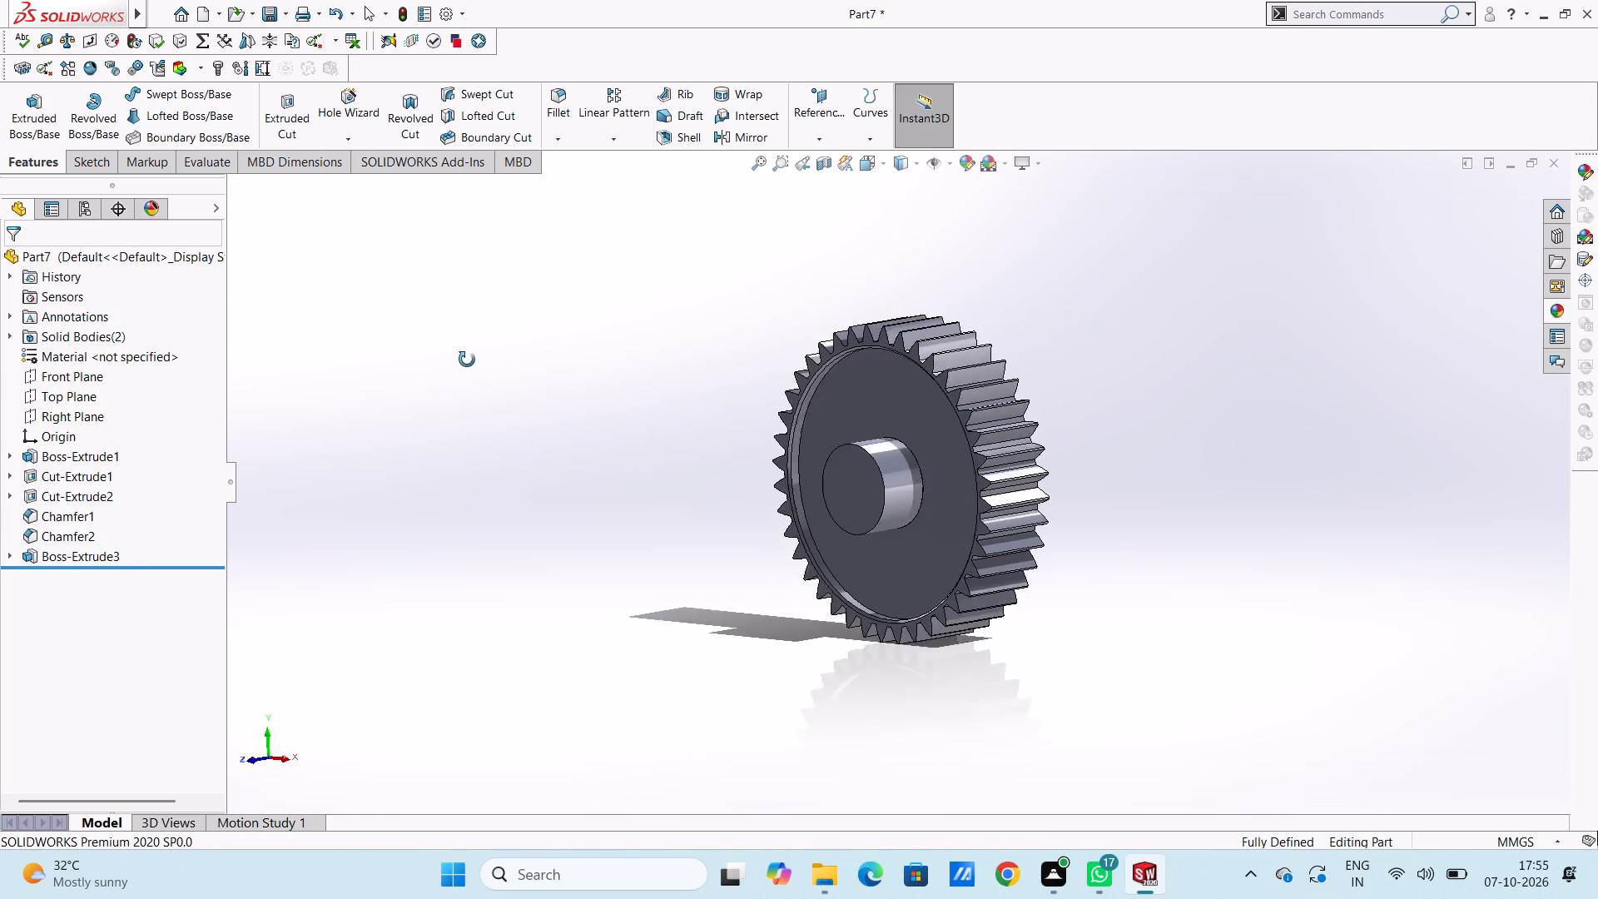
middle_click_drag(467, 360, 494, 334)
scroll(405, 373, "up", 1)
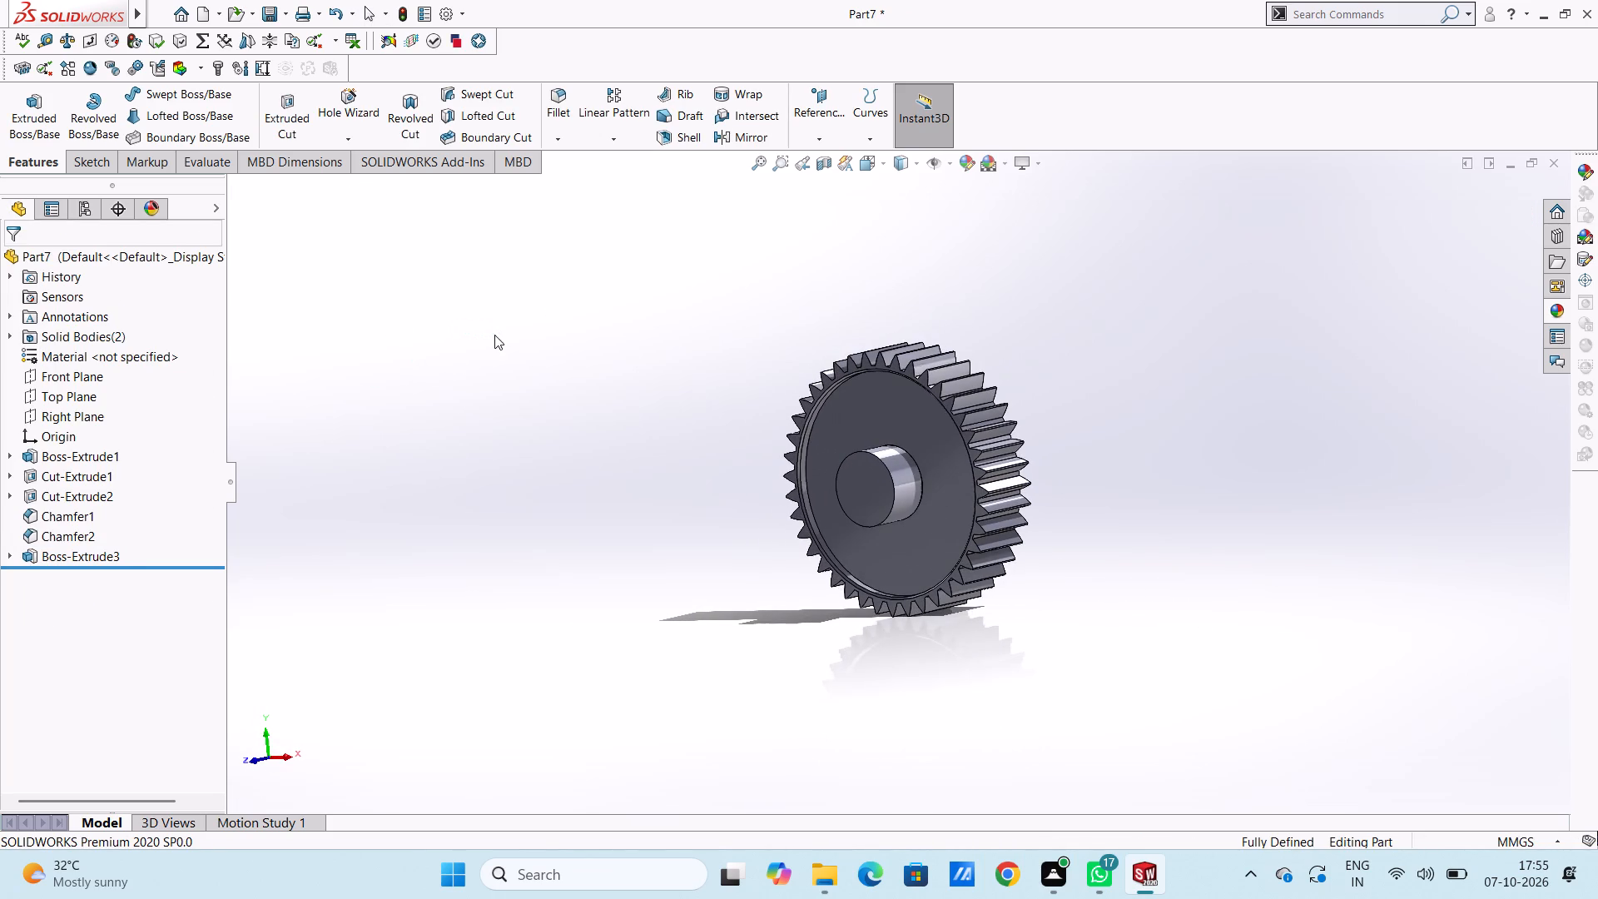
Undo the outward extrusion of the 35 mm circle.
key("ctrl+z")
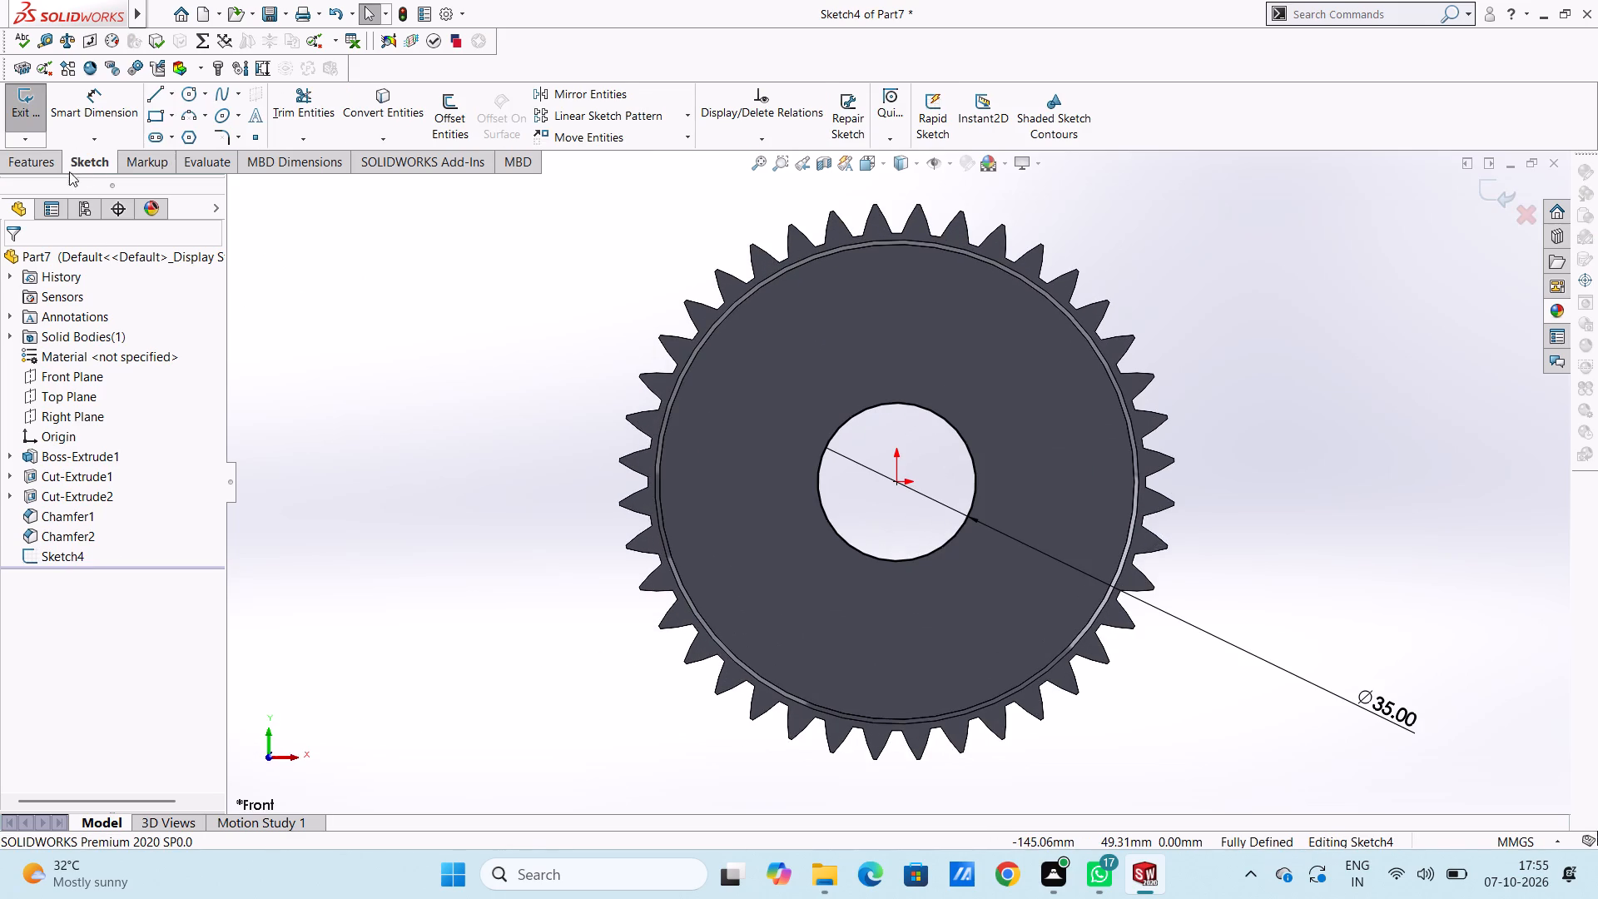
Extrude the 35 mm circle 20 mm in the reversed direction so it fills the gear's bore.
left_click(52, 161)
left_click(28, 114)
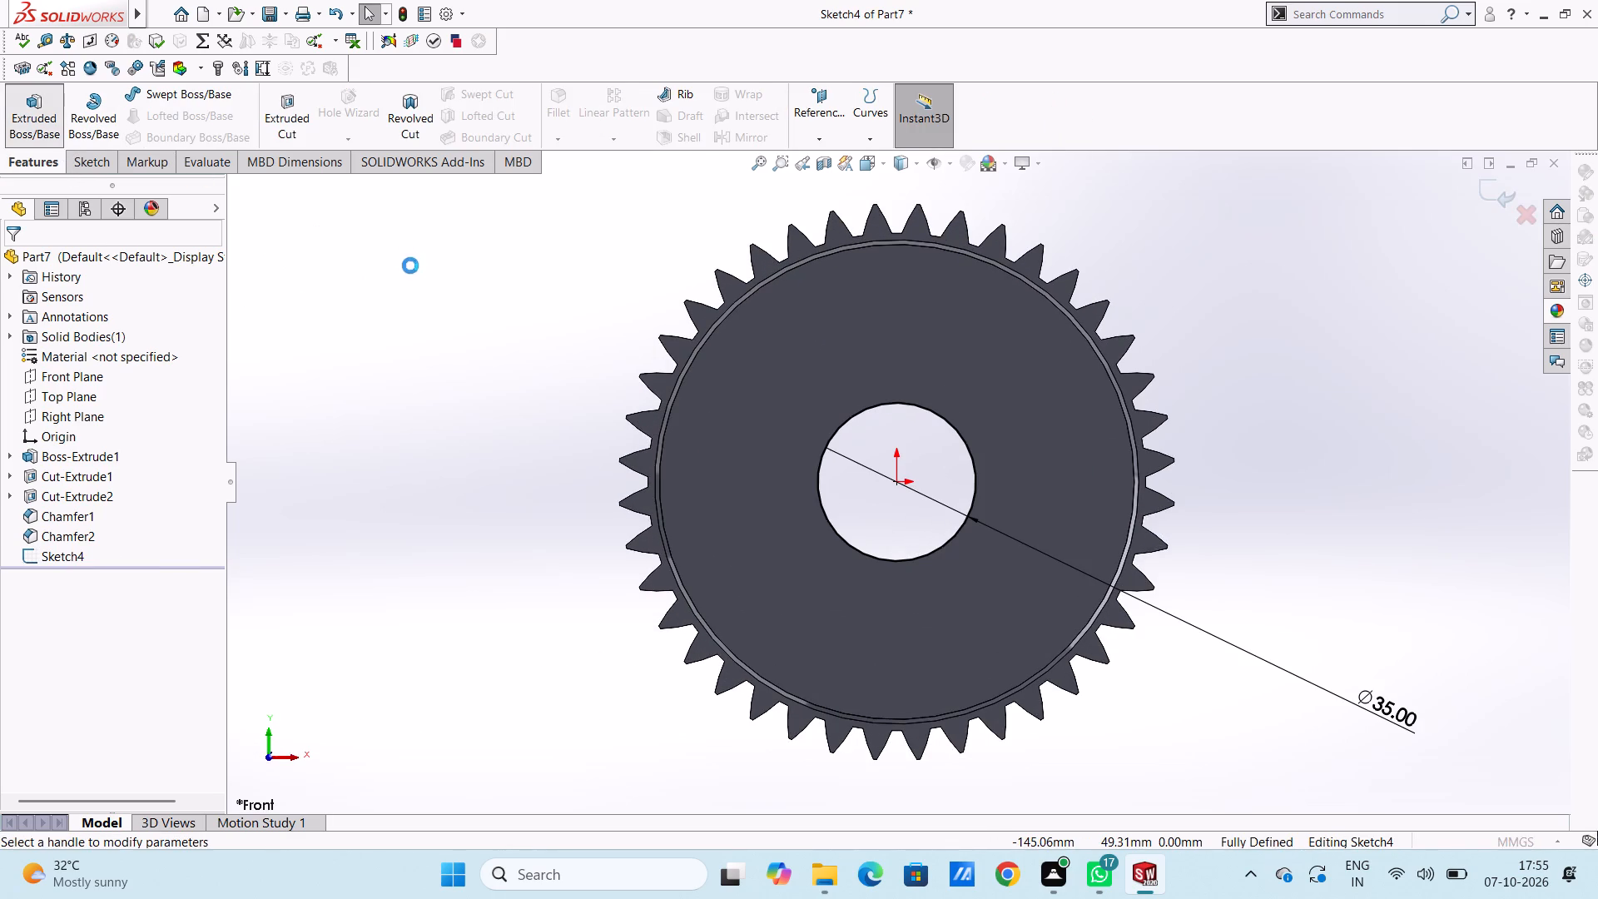
scroll(432, 294, "up", 3)
middle_click_drag(448, 306, 371, 391)
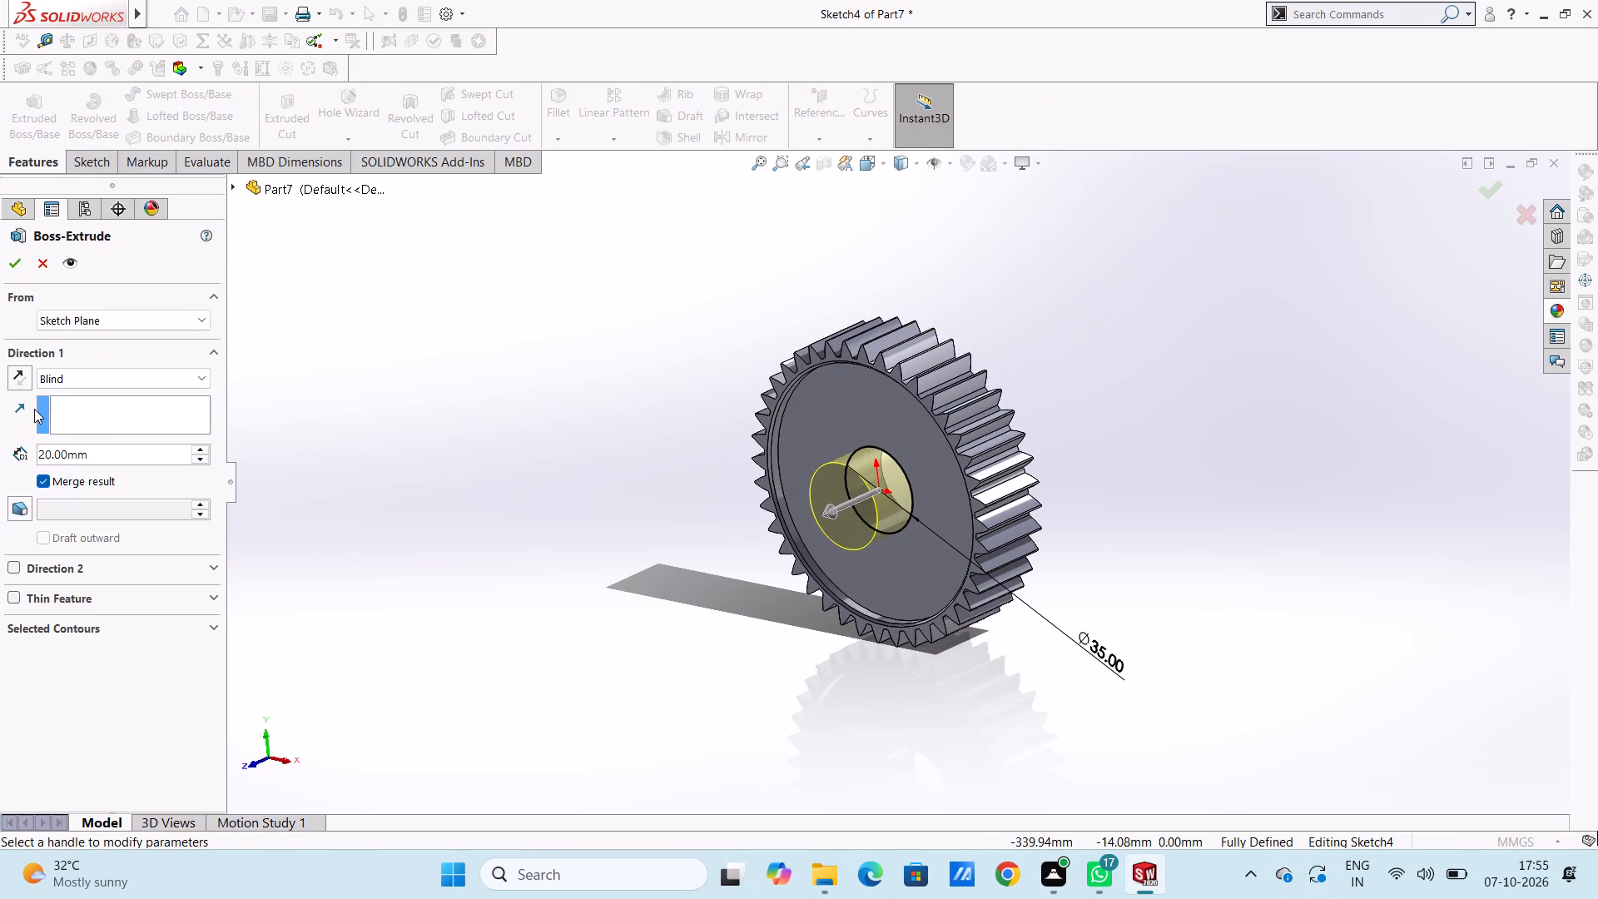
left_click(14, 380)
left_click(12, 271)
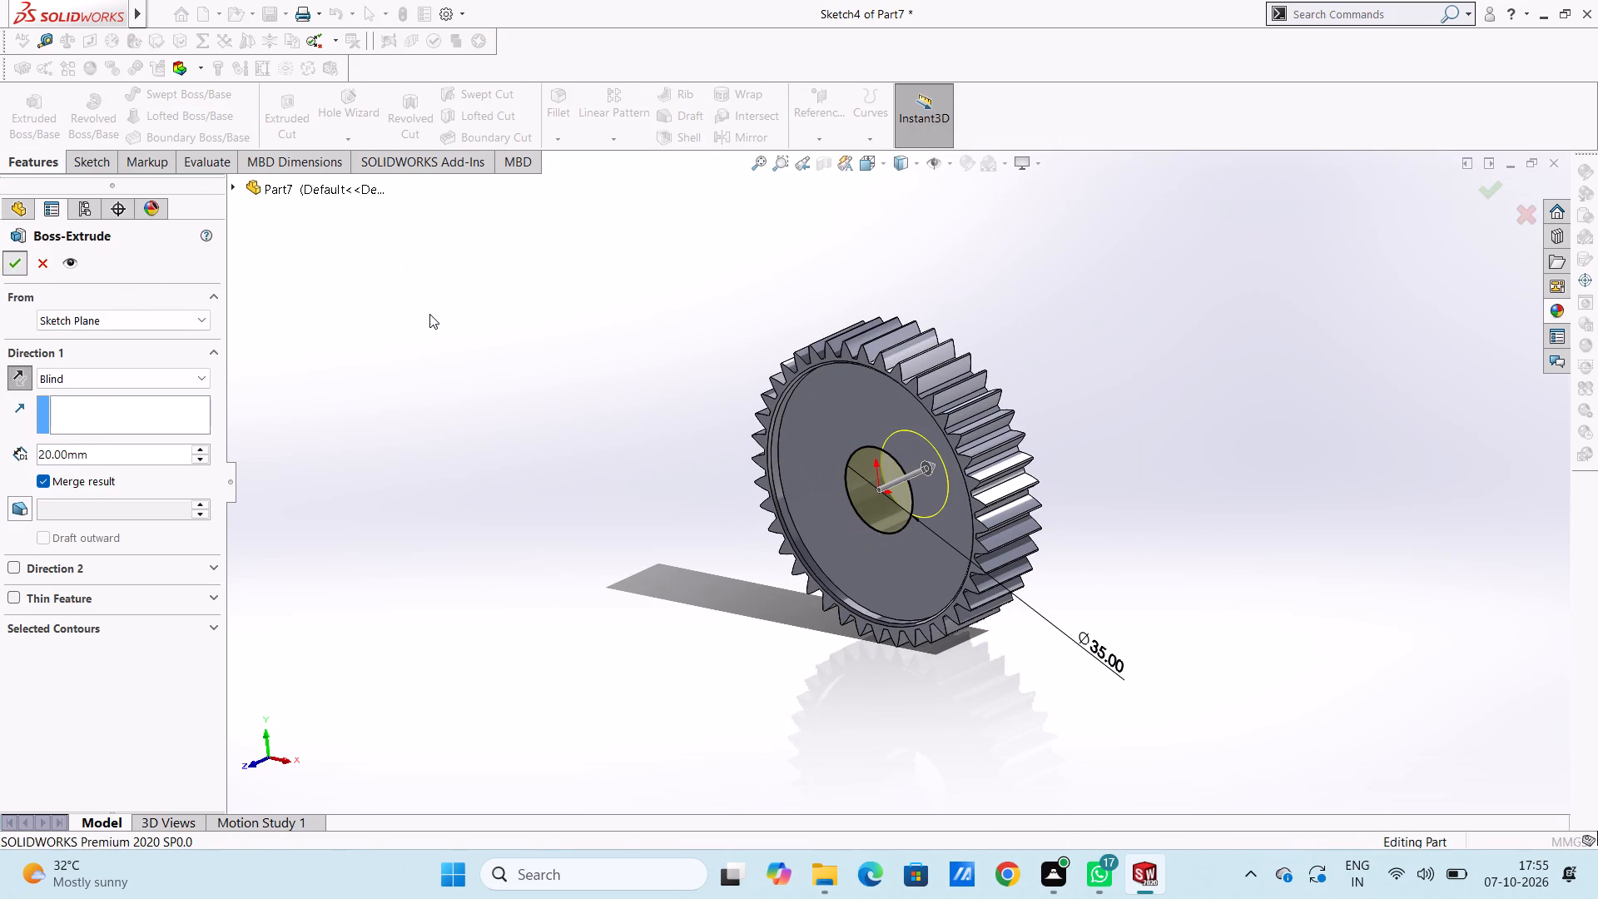
left_click(429, 315)
Examine the filled bore area and both recessed faces of the gear from several angles.
middle_click_drag(597, 355, 404, 464)
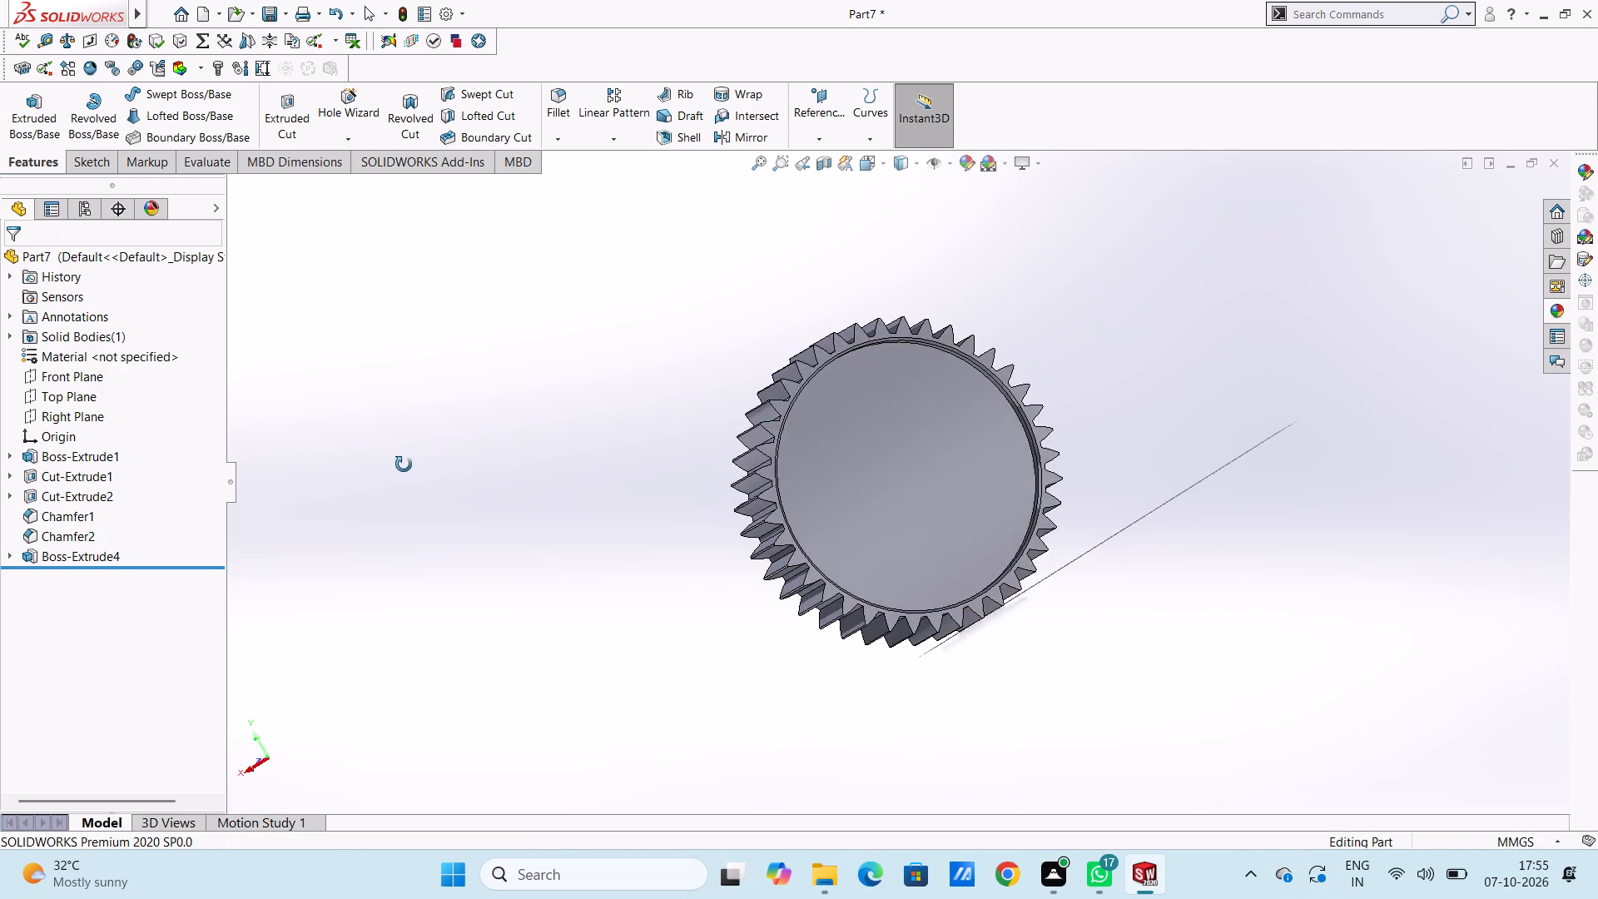
middle_click_drag(404, 464, 727, 314)
middle_click_drag(687, 421, 564, 355)
middle_click_drag(600, 419, 557, 416)
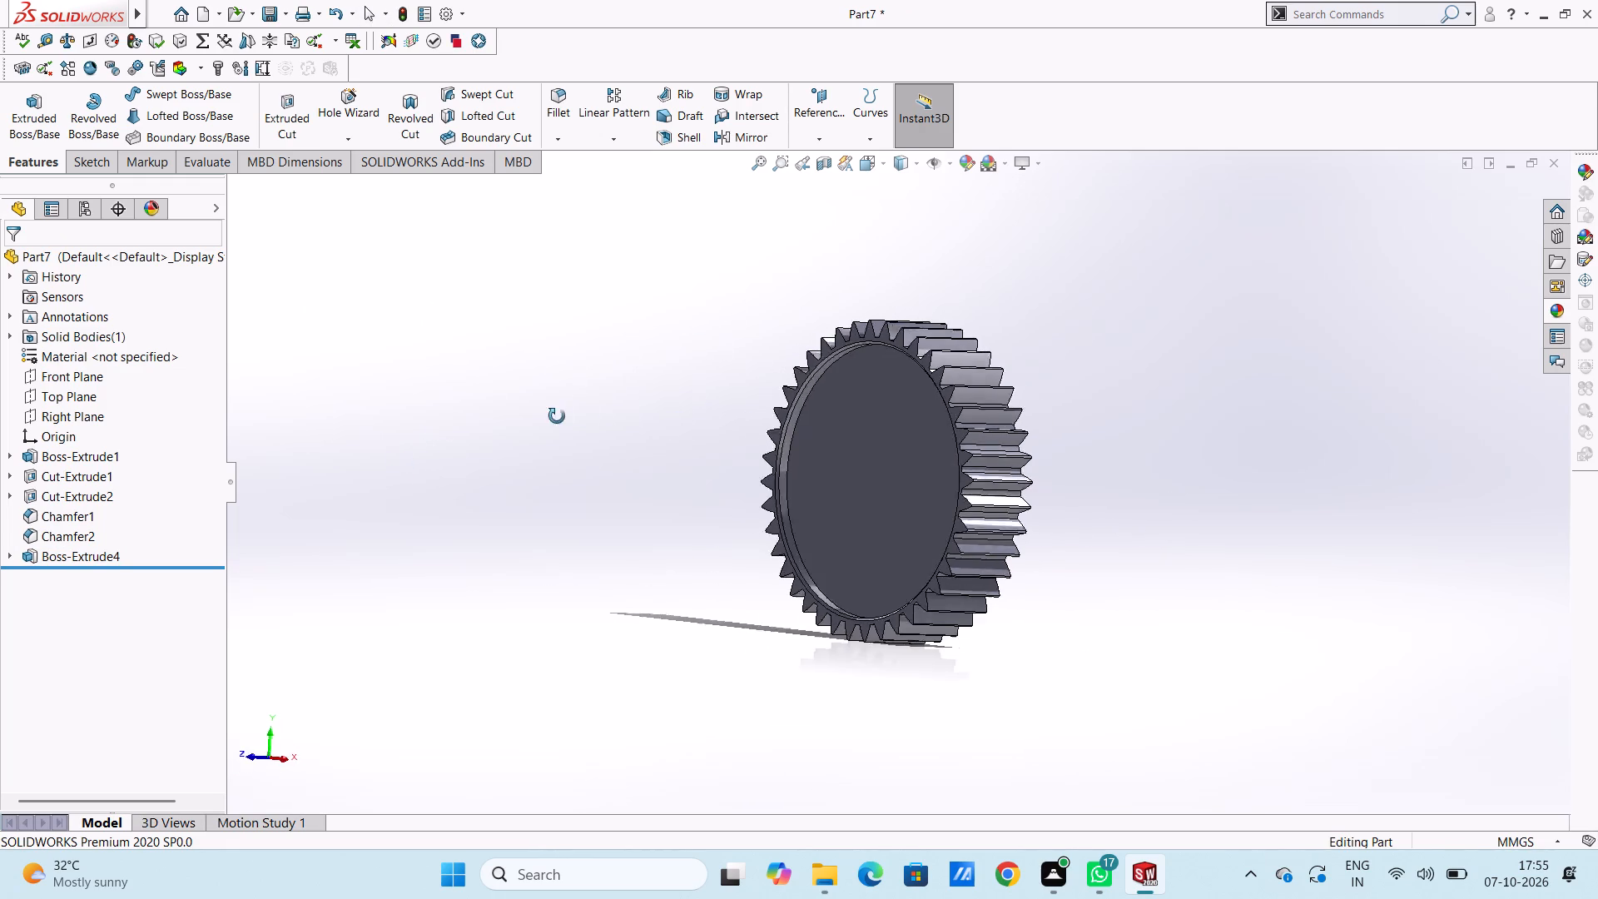
middle_click_drag(557, 416, 593, 353)
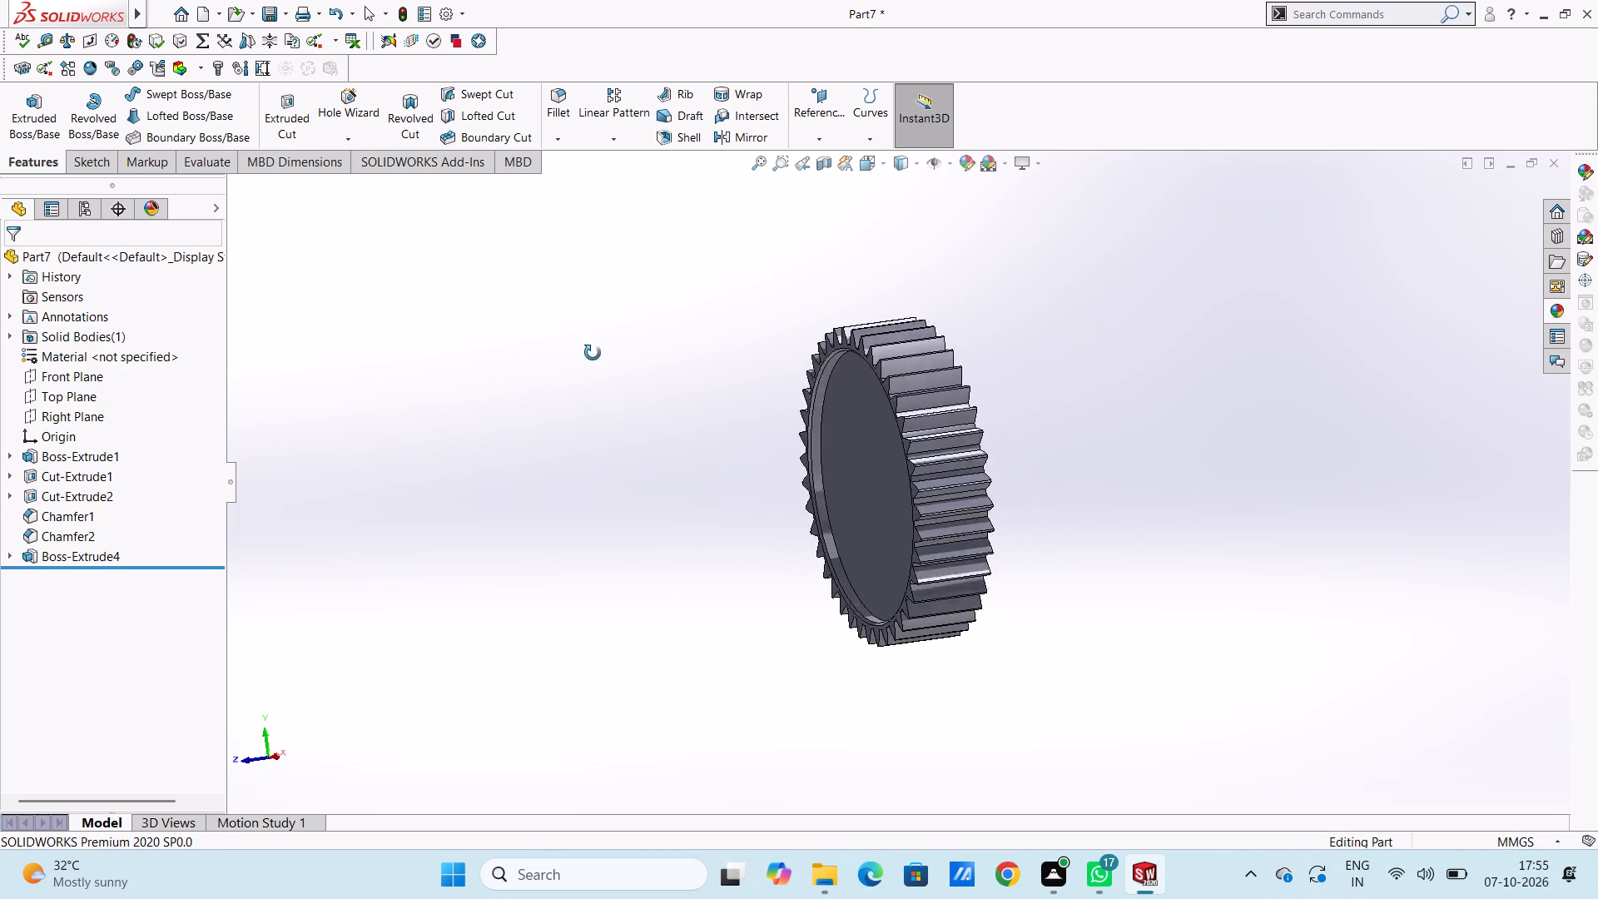
middle_click_drag(593, 353, 439, 343)
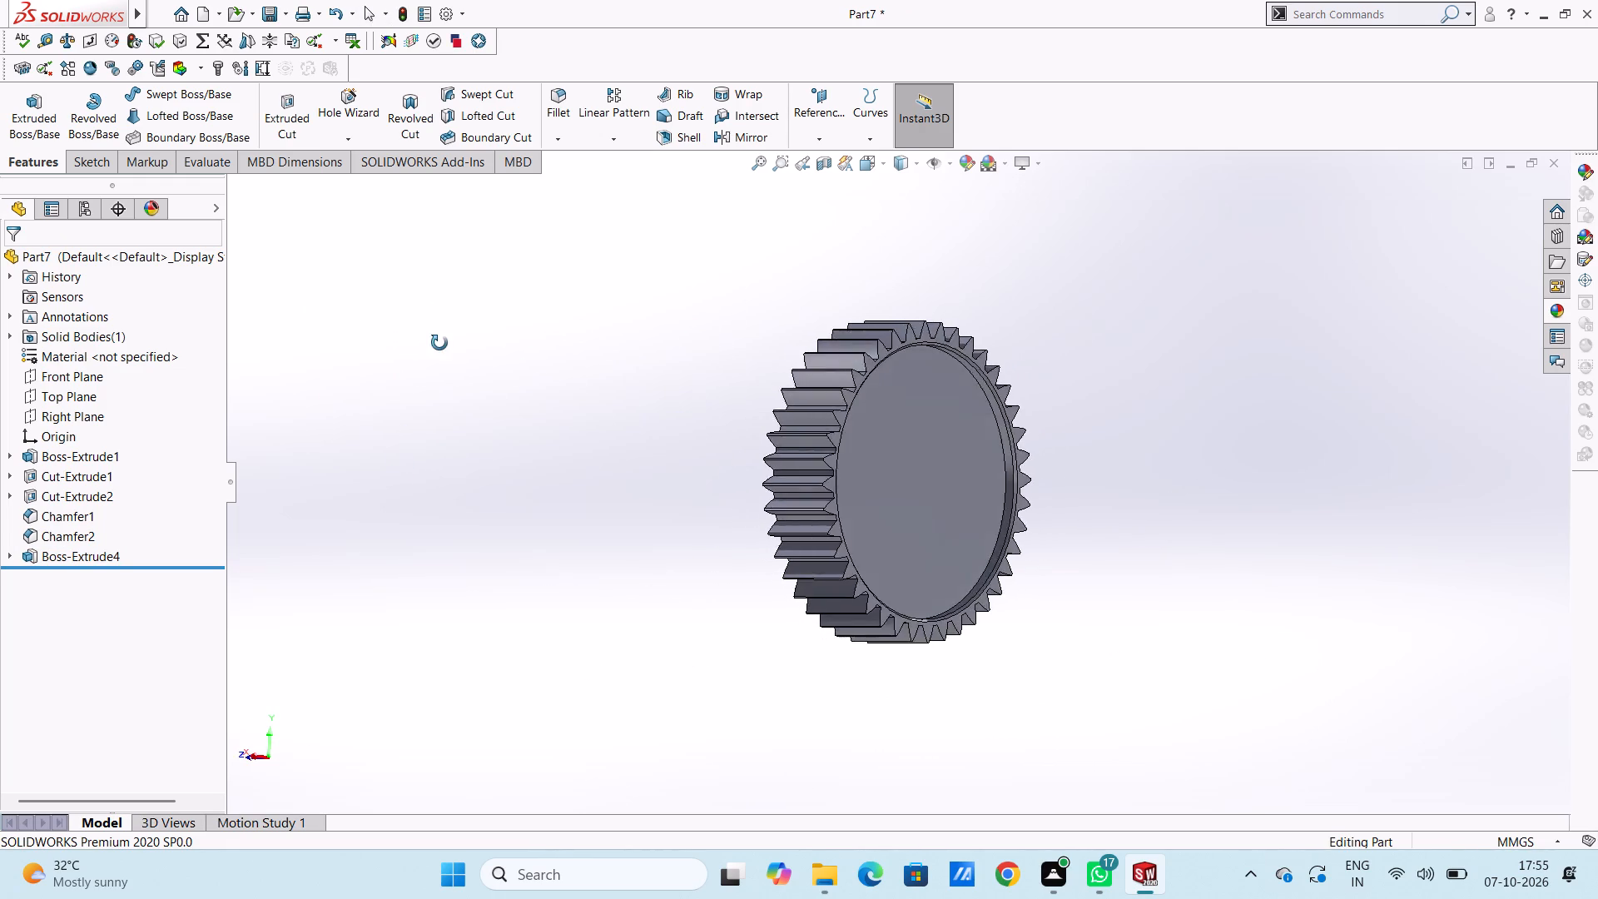
middle_click_drag(439, 343, 702, 315)
scroll(694, 311, "up", 1)
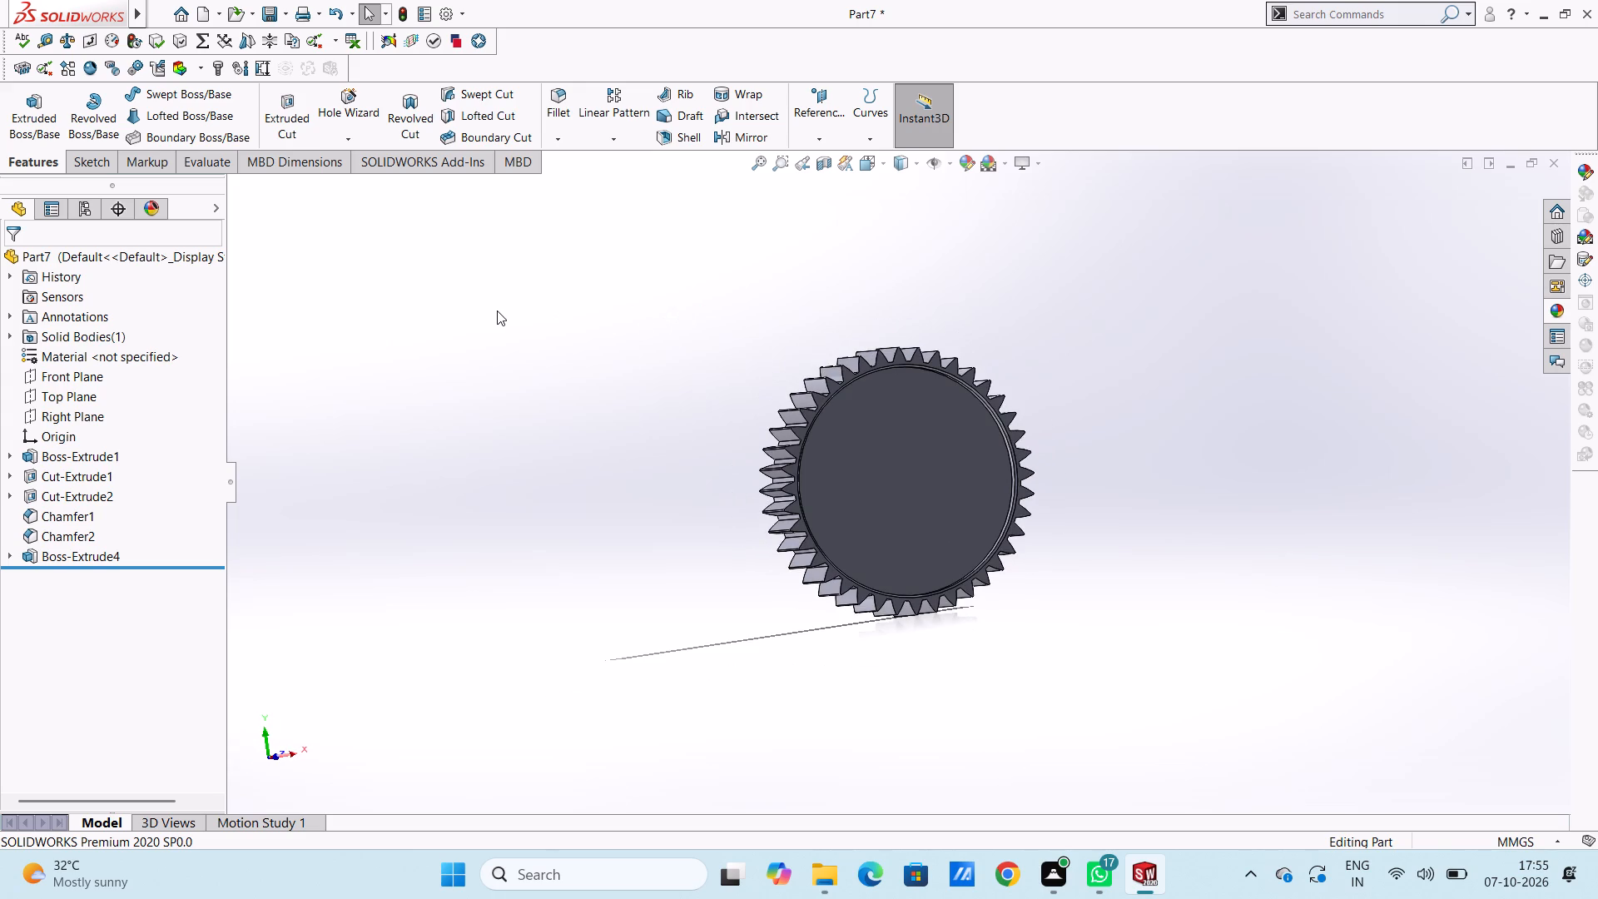
Sketch two origin-centred circles on the front recess floor, one of 25 mm radius and one about 14.7 mm in radius.
key("ctrl+1")
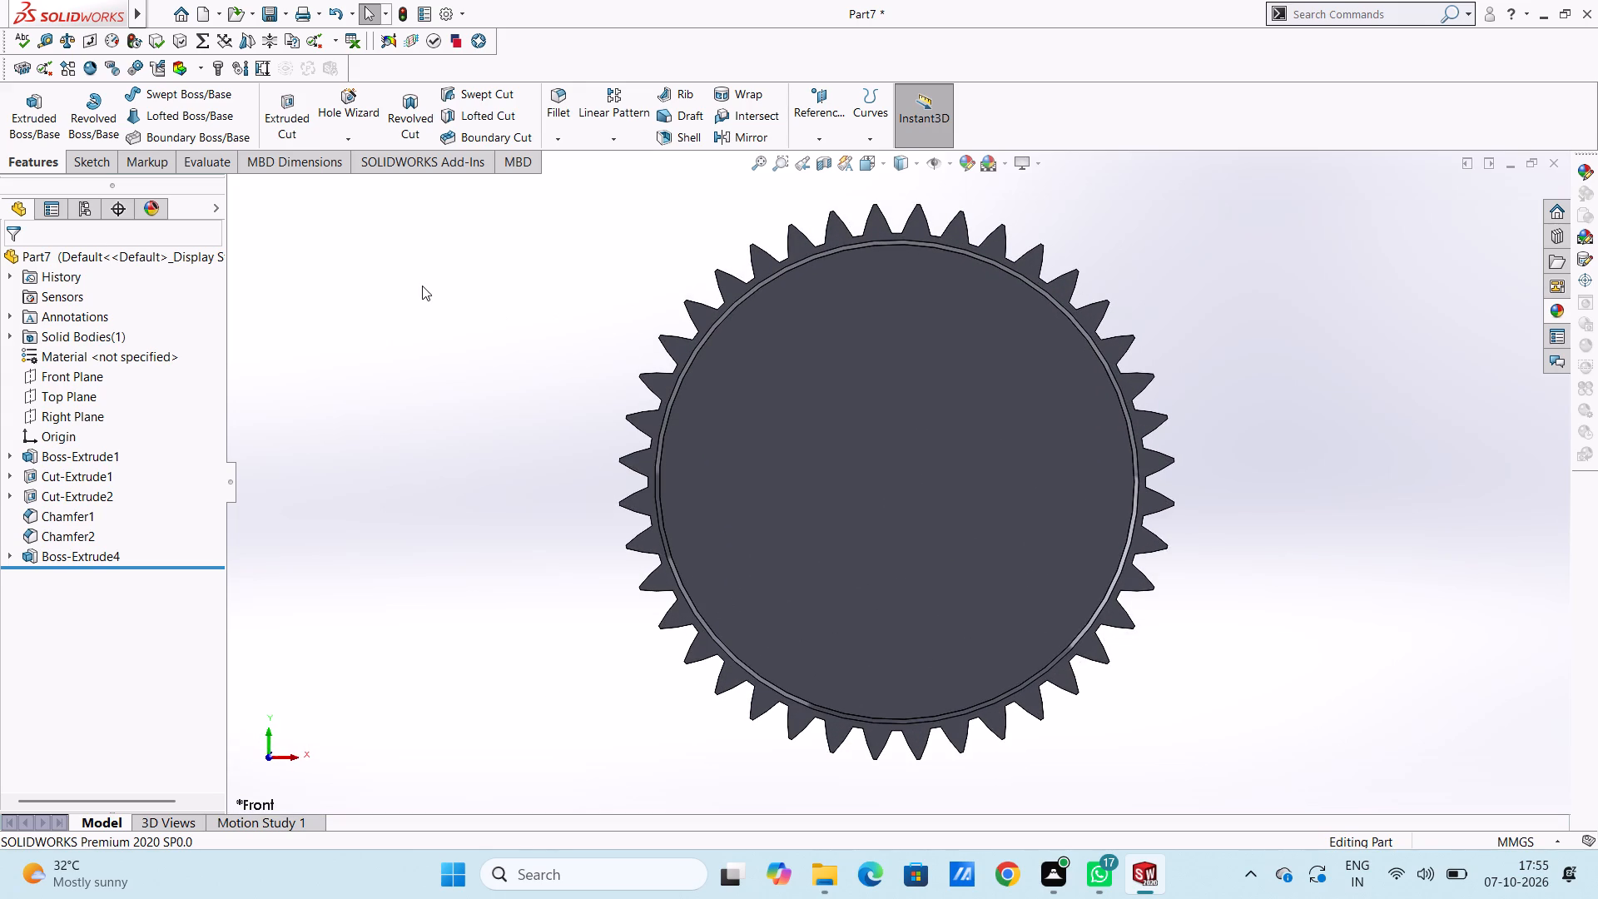
left_click(910, 477)
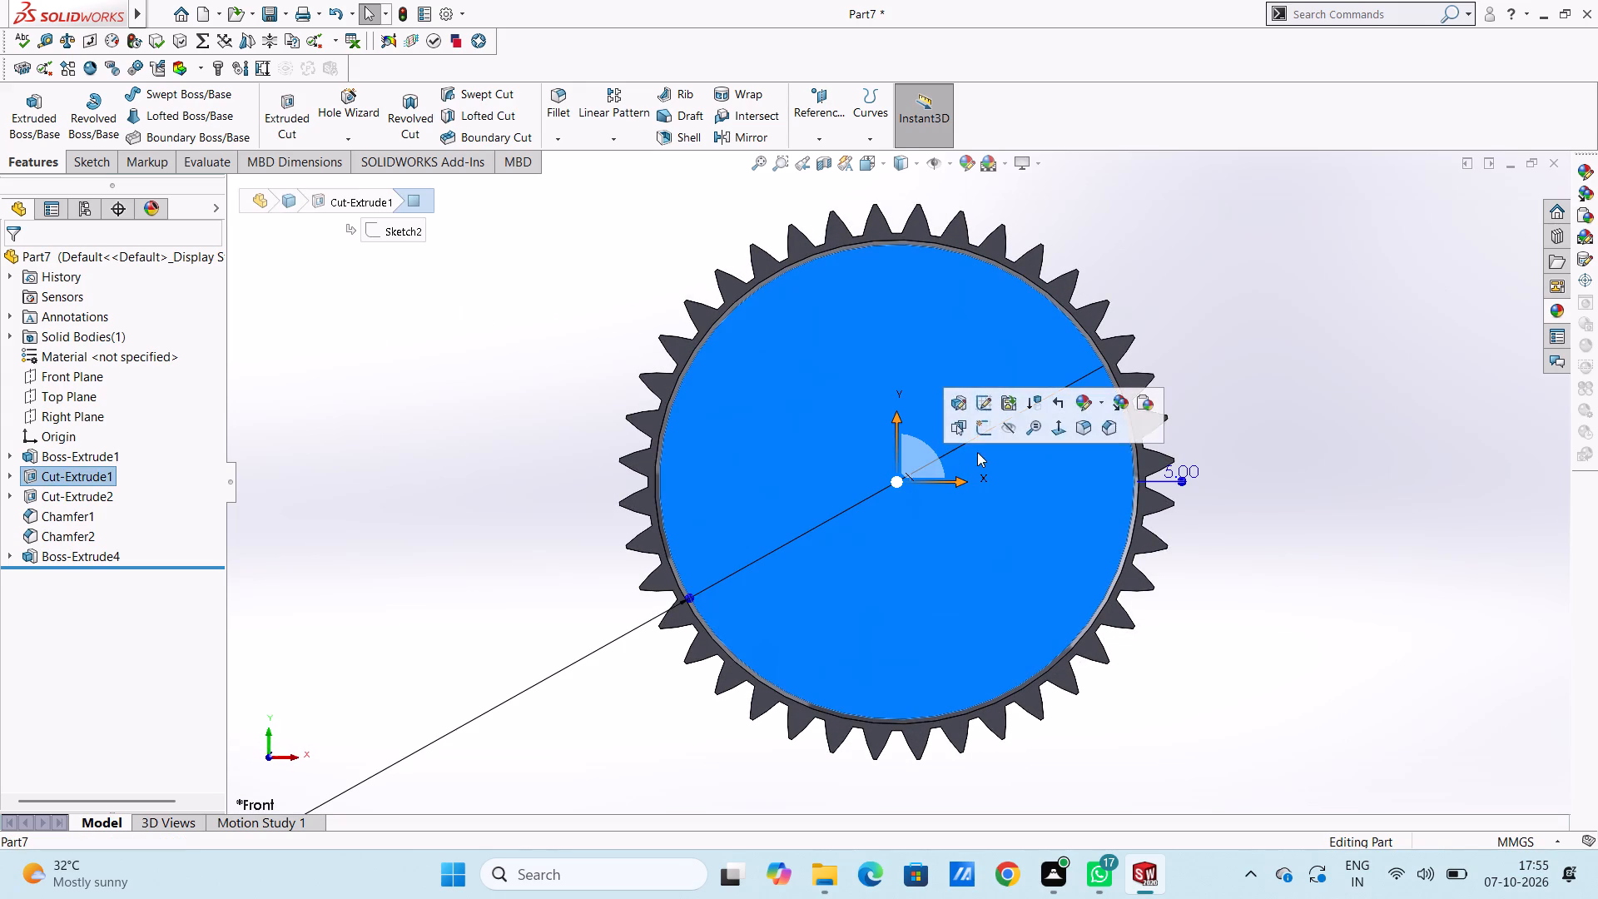
left_click(980, 433)
left_click(459, 350)
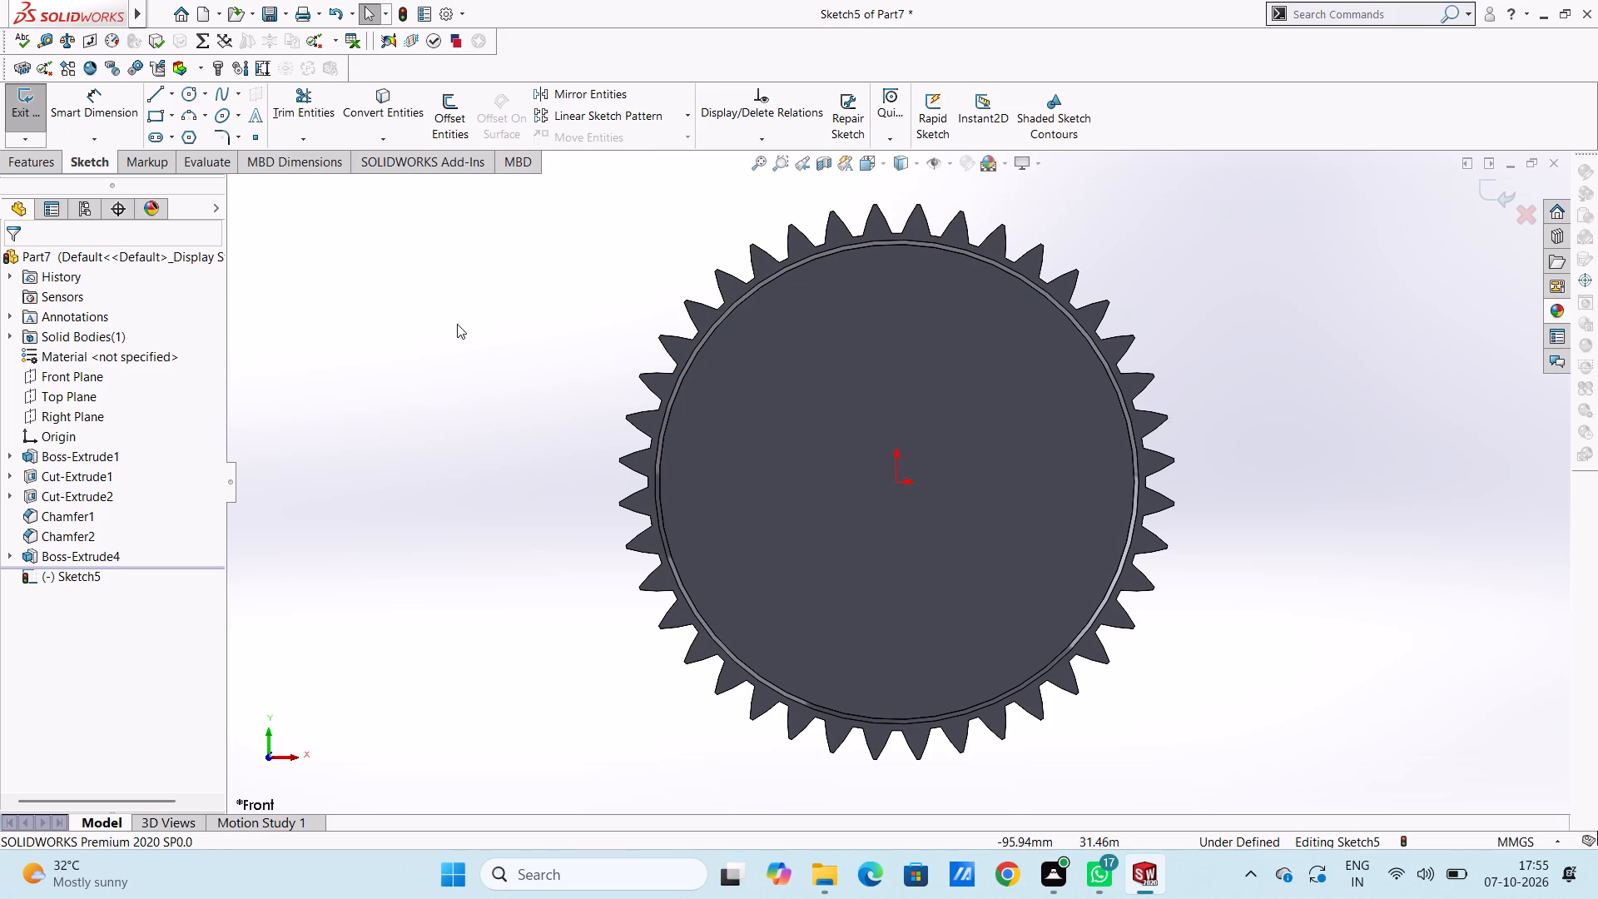
left_click(195, 93)
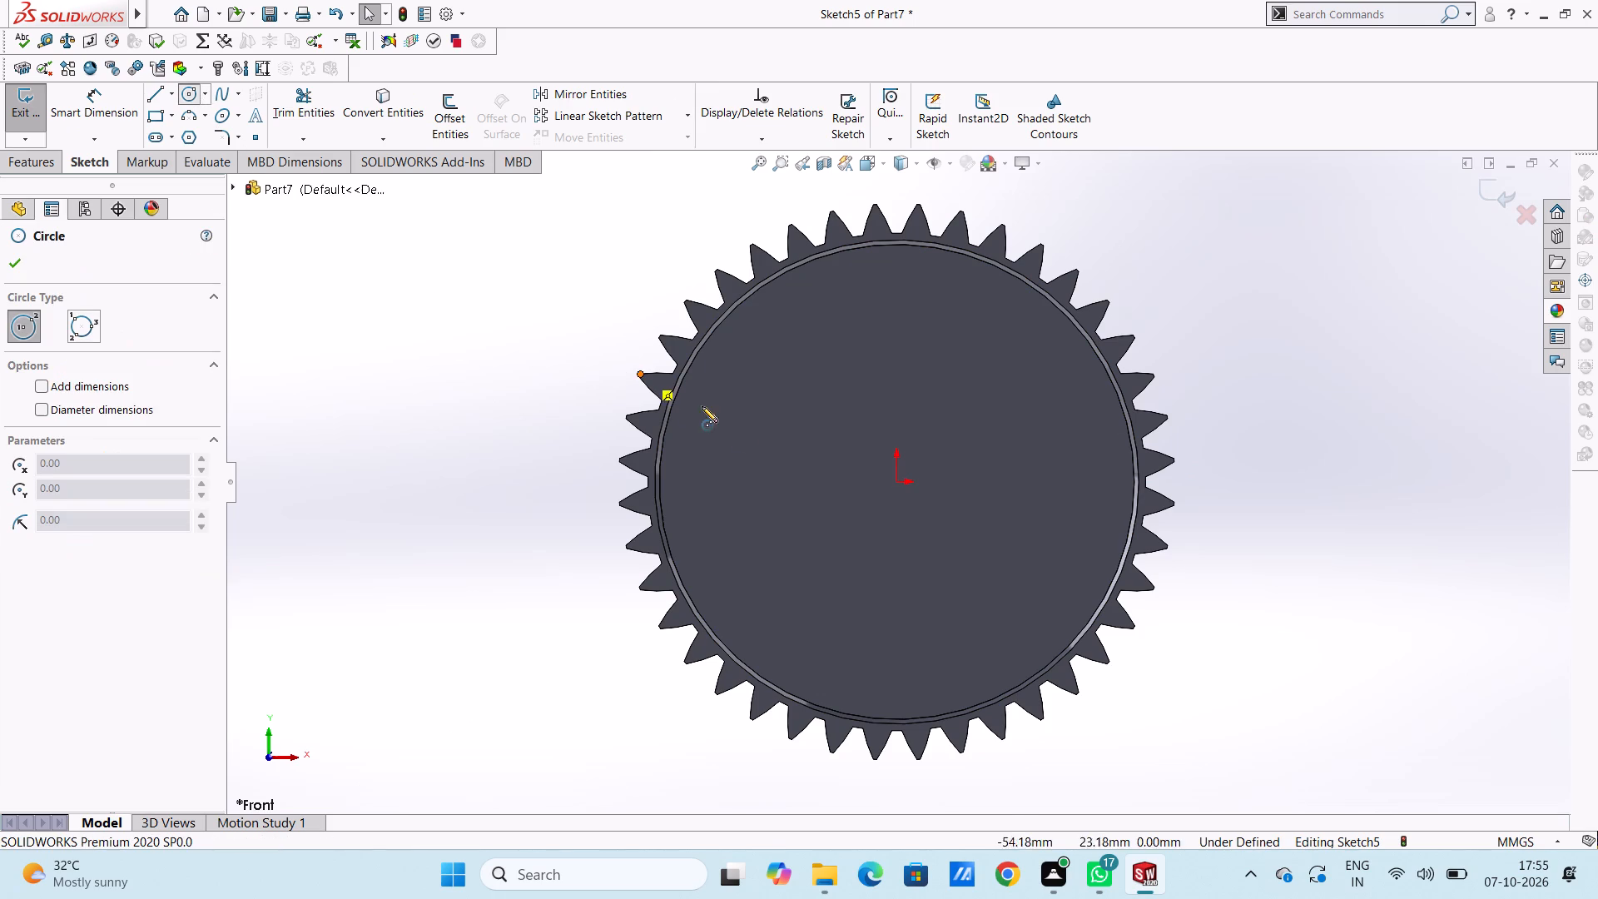
left_click(895, 483)
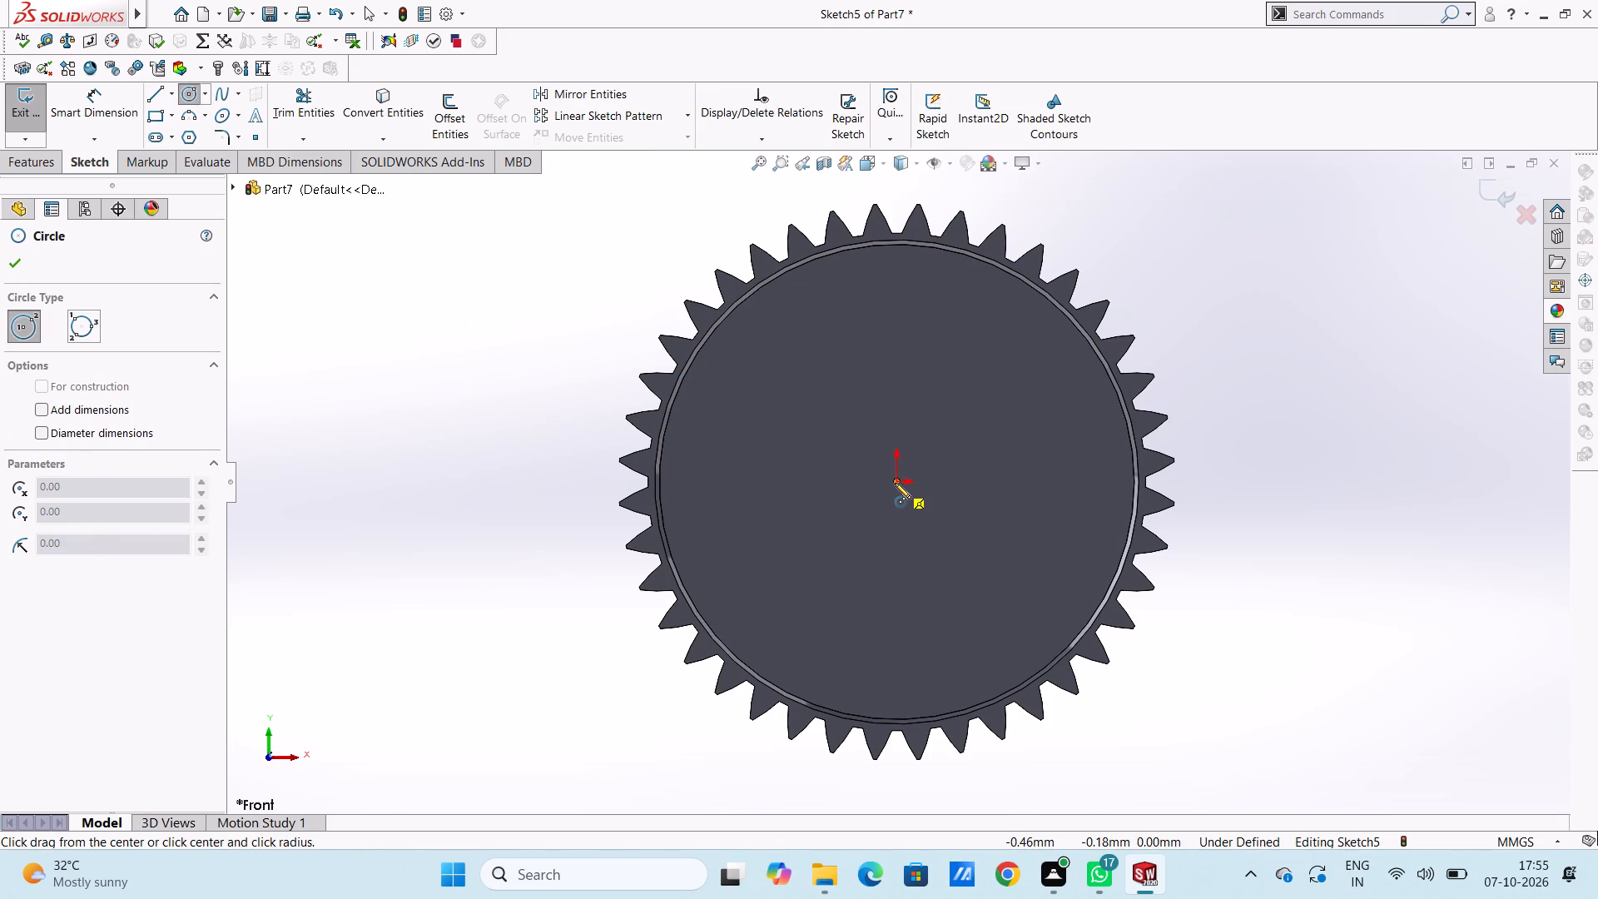
type("25")
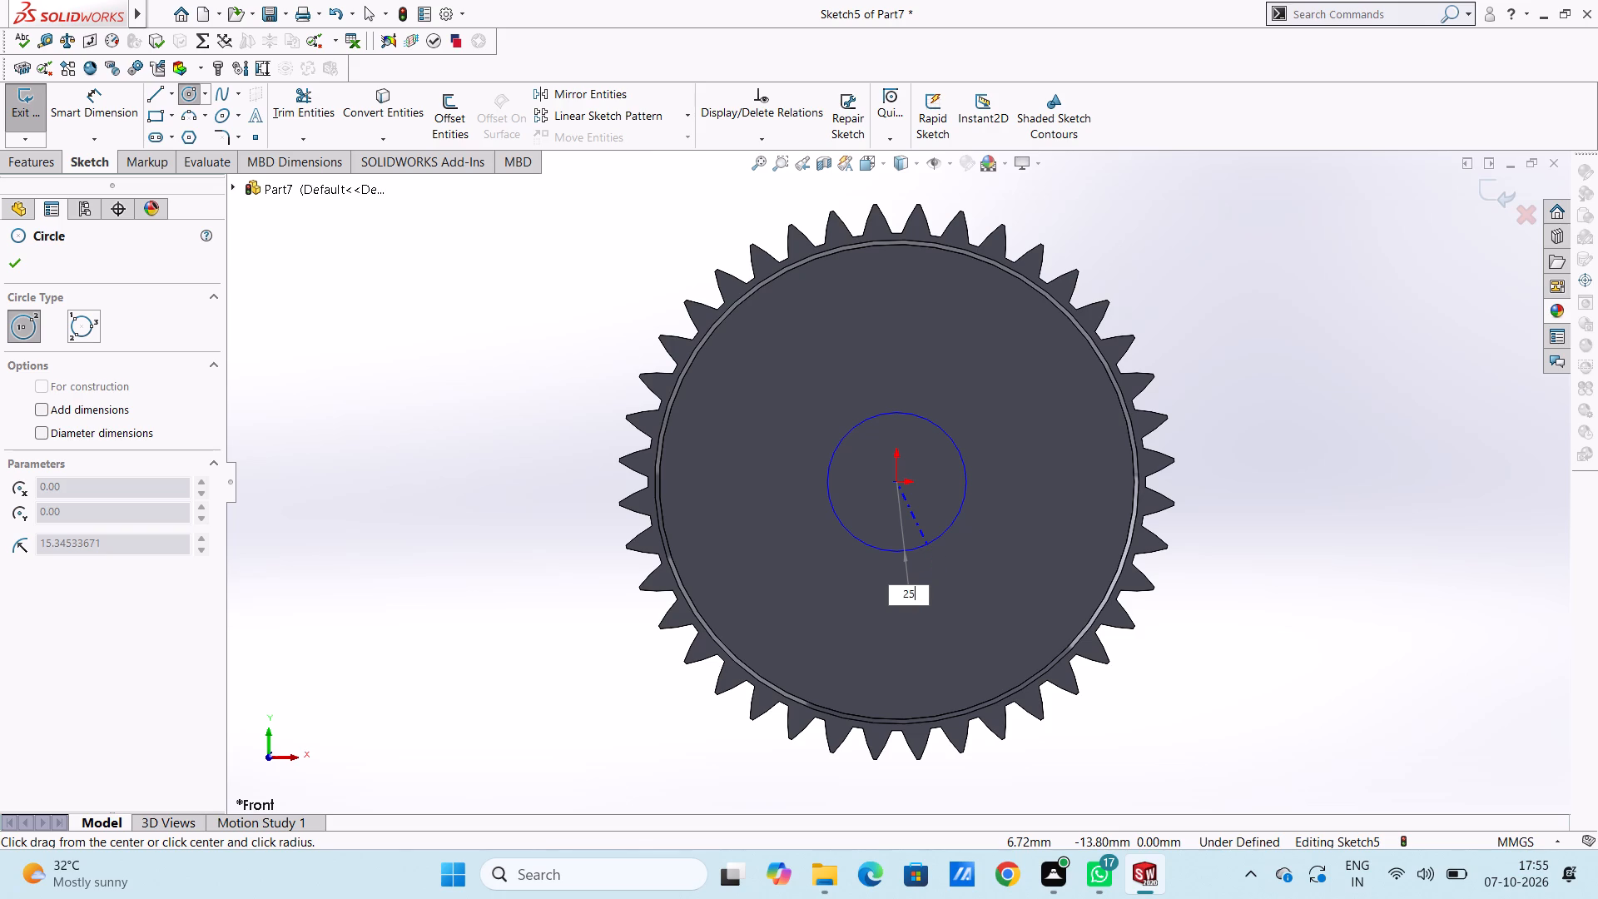
key("Return")
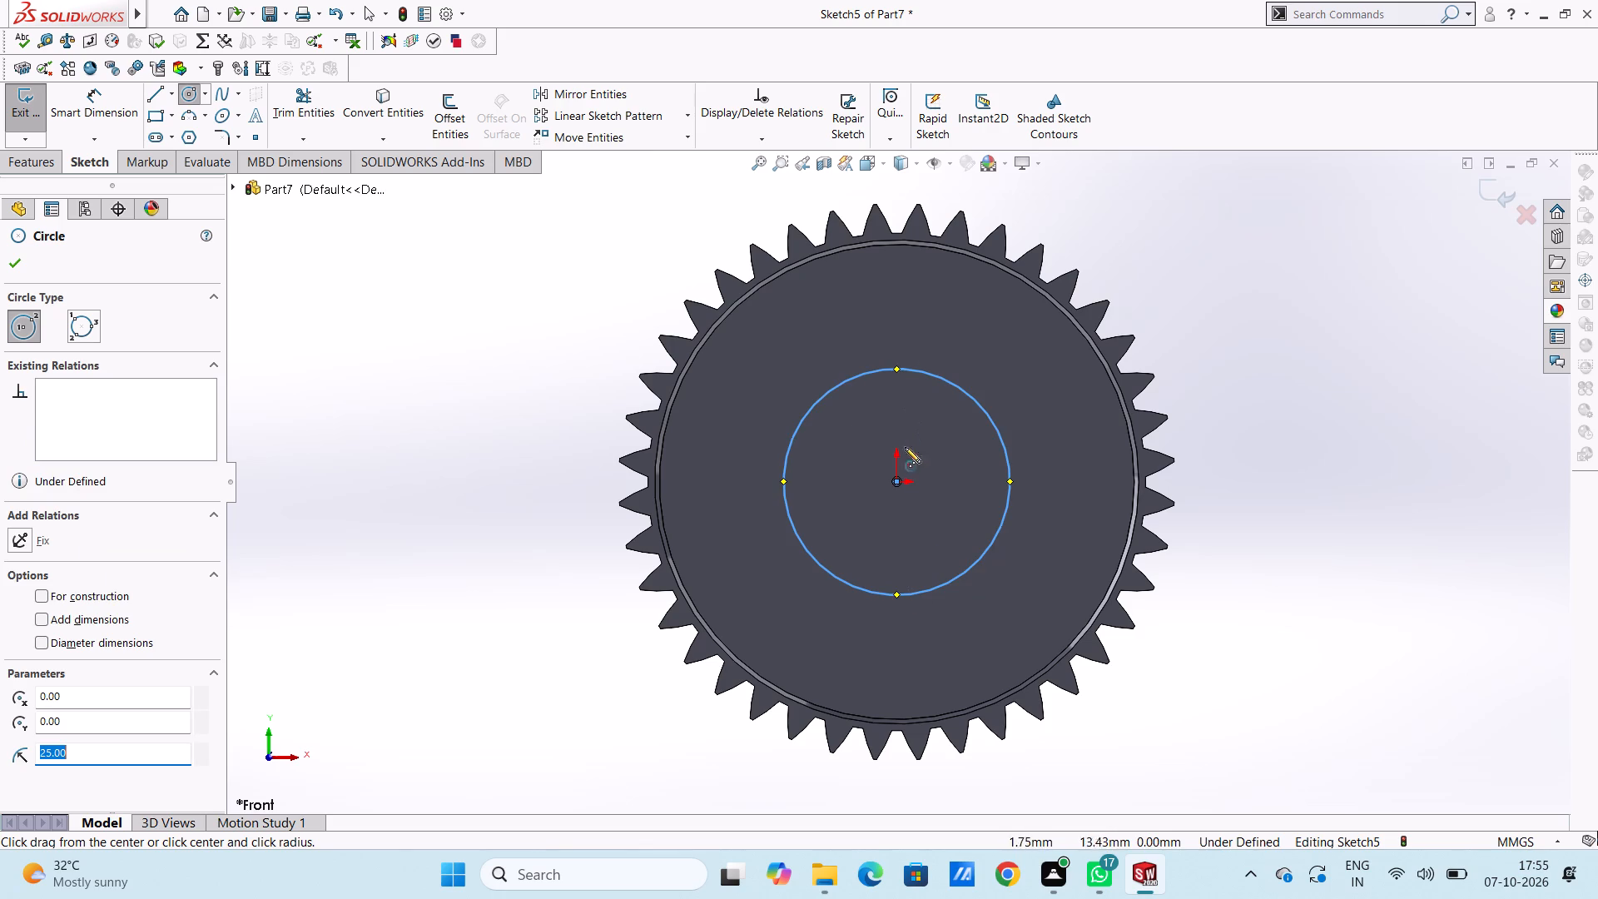
left_click(896, 482)
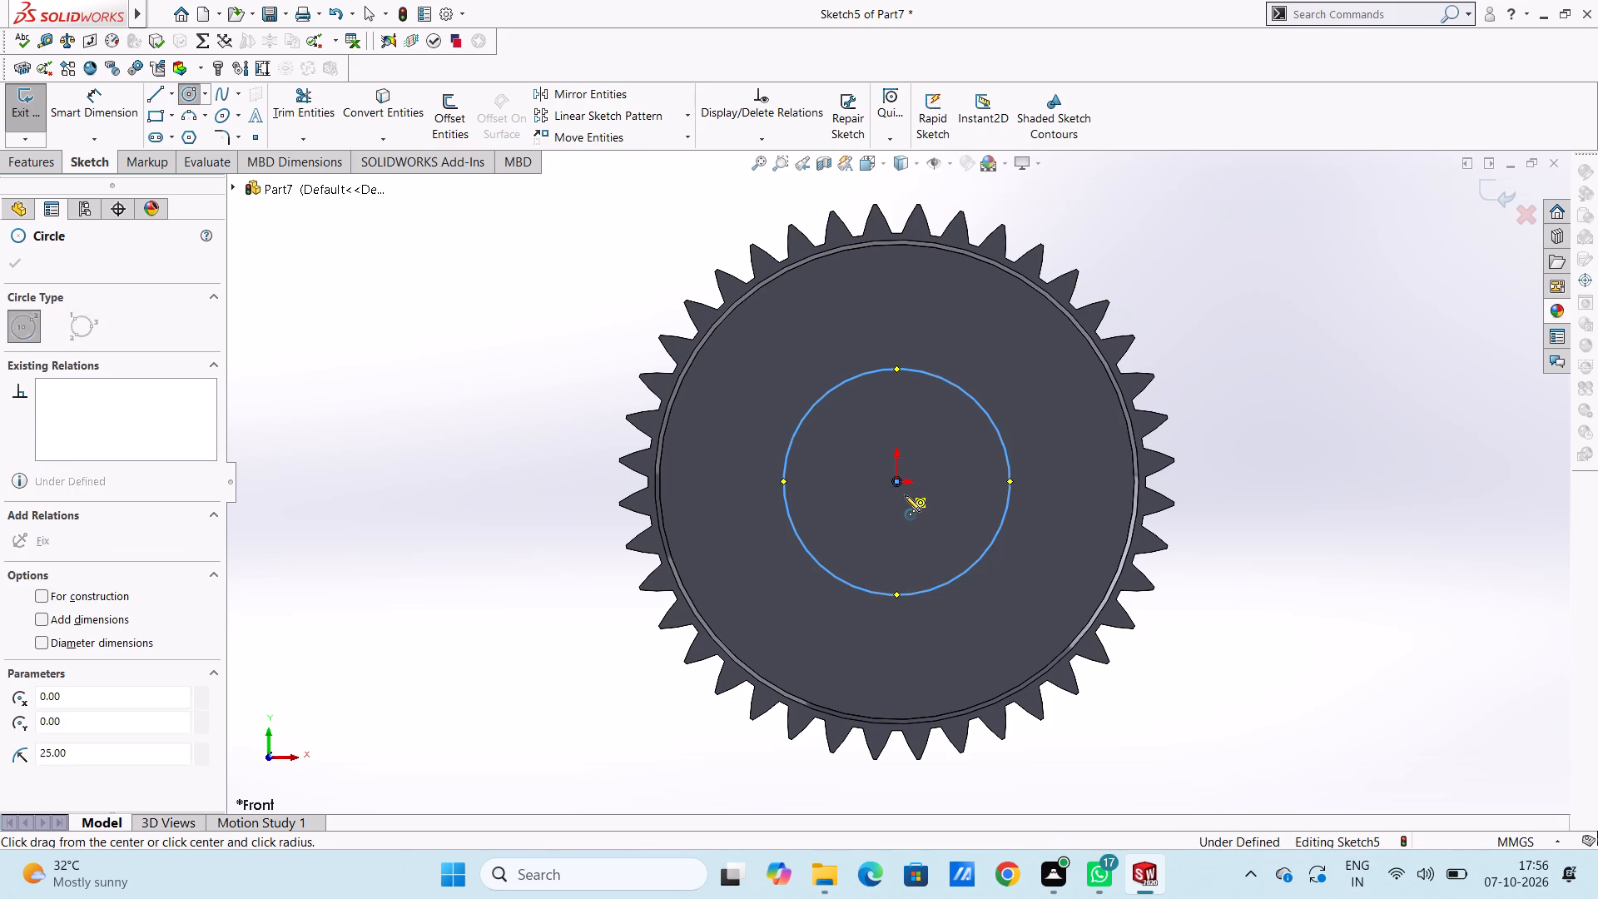
left_click(922, 544)
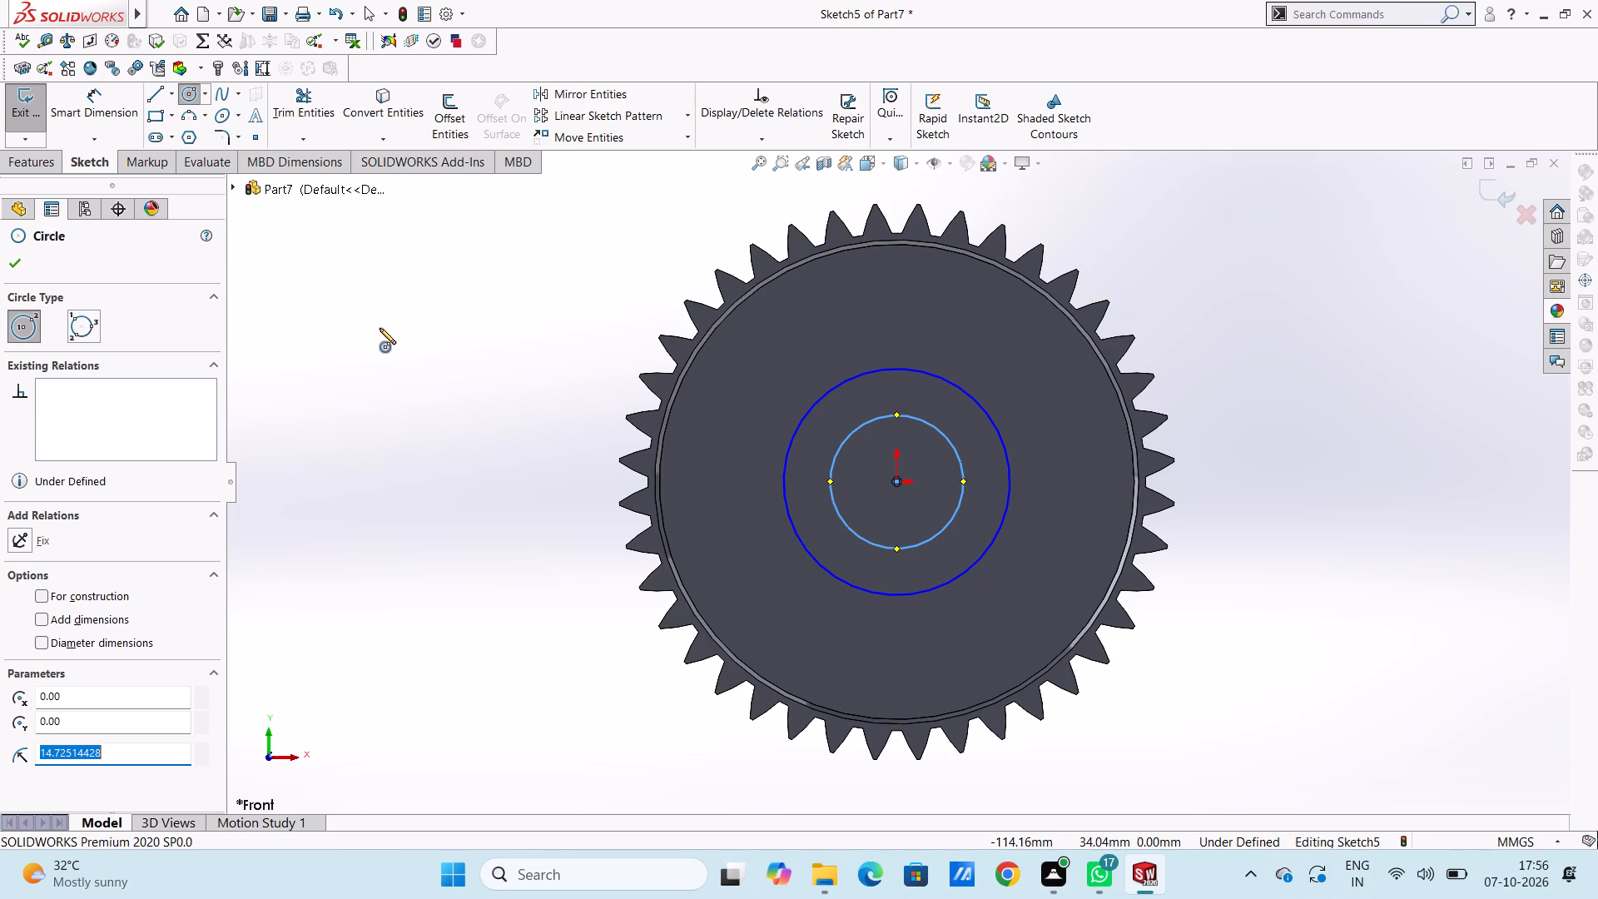
left_click(22, 268)
Dimension the outer circle's diameter at 35 mm.
left_click(105, 117)
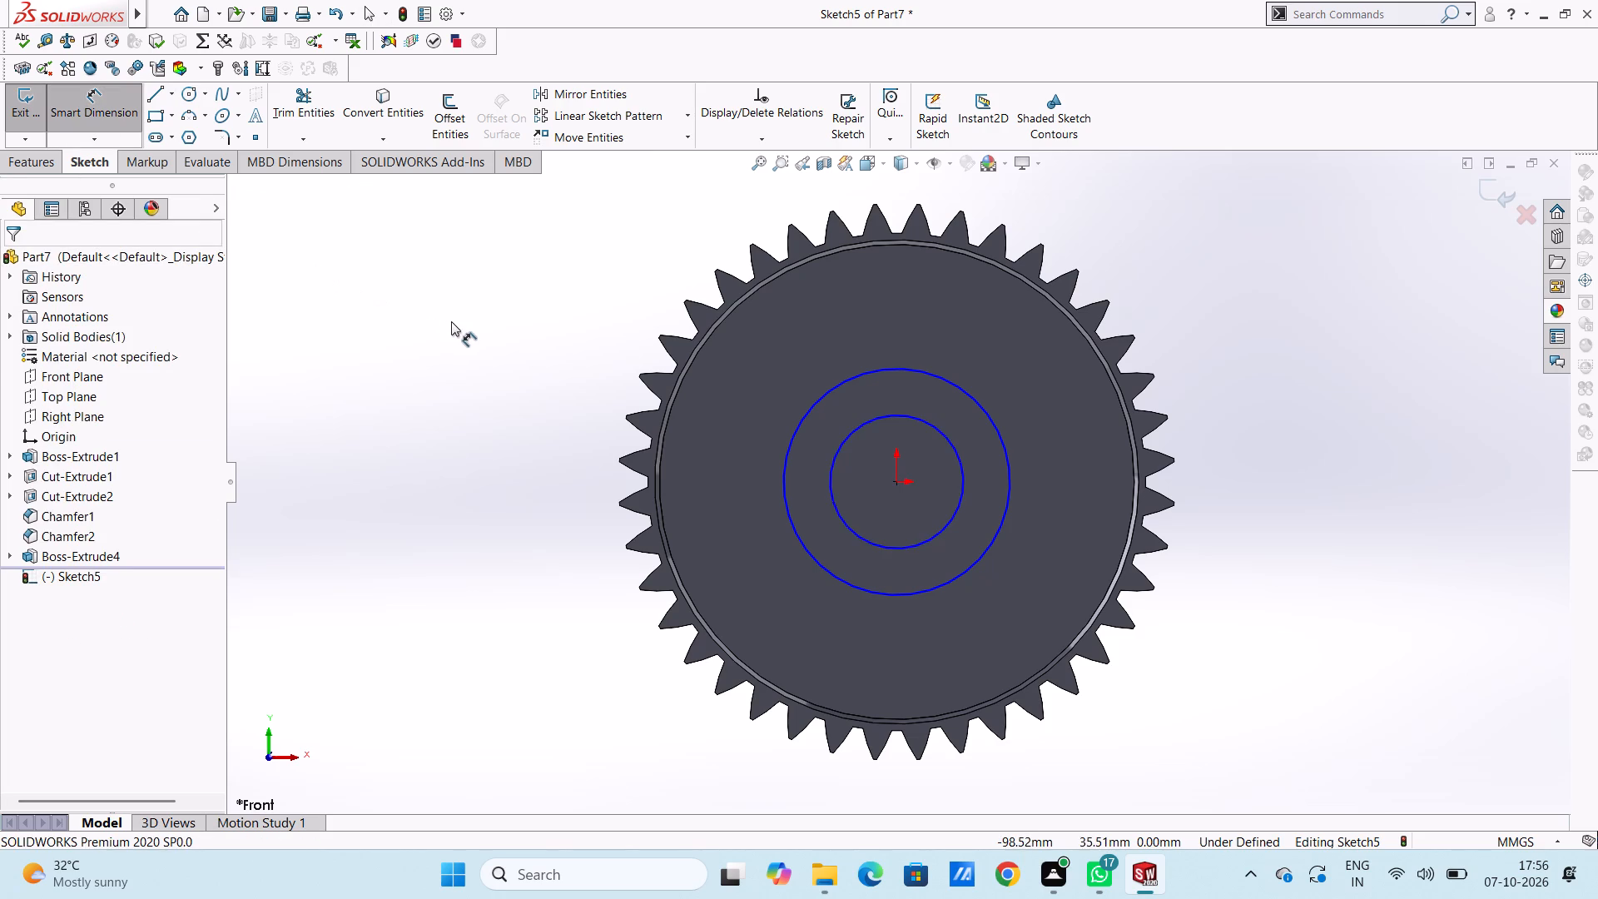
scroll(451, 321, "up", 3)
left_click(832, 486)
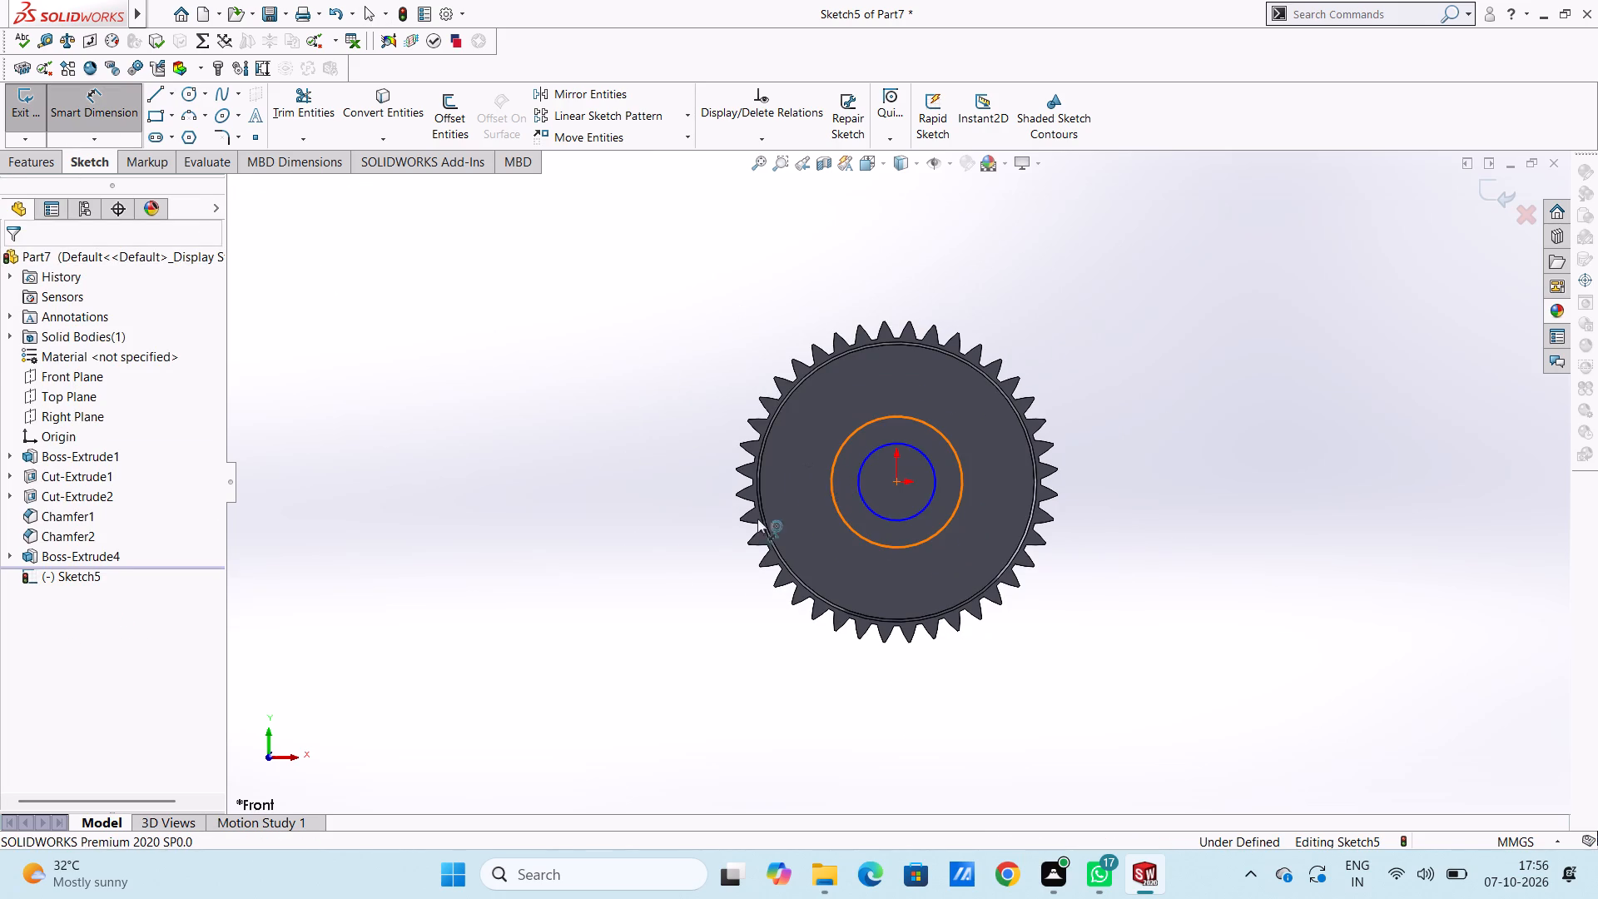
left_click(538, 670)
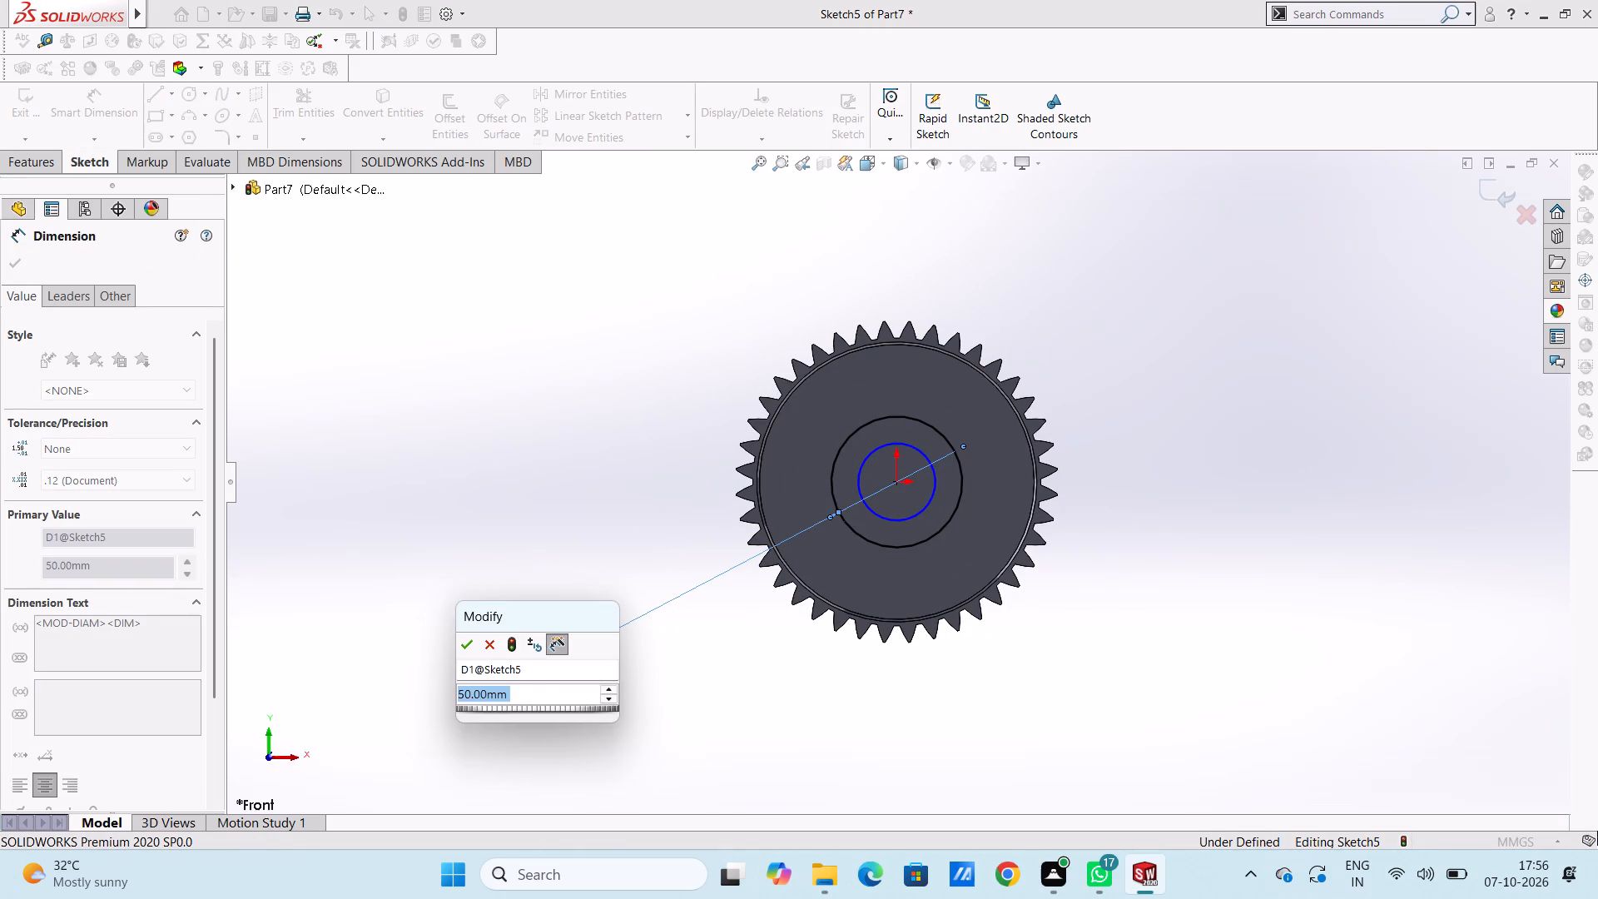
type("35")
key("Return")
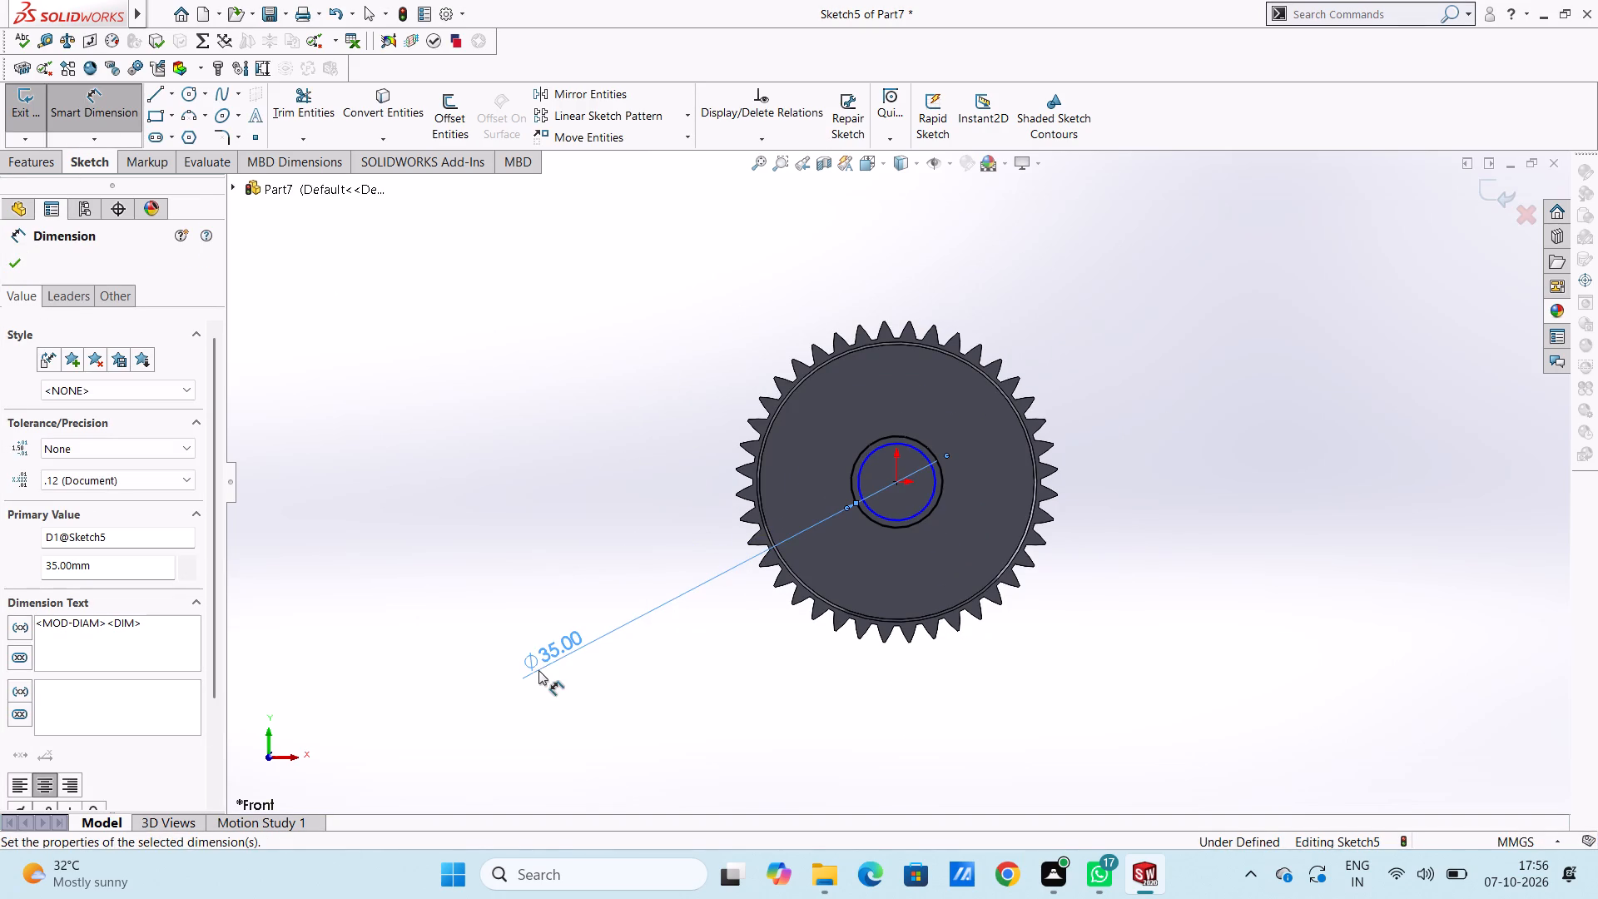
Dimension the inner circle's diameter at 25 mm.
left_click(559, 531)
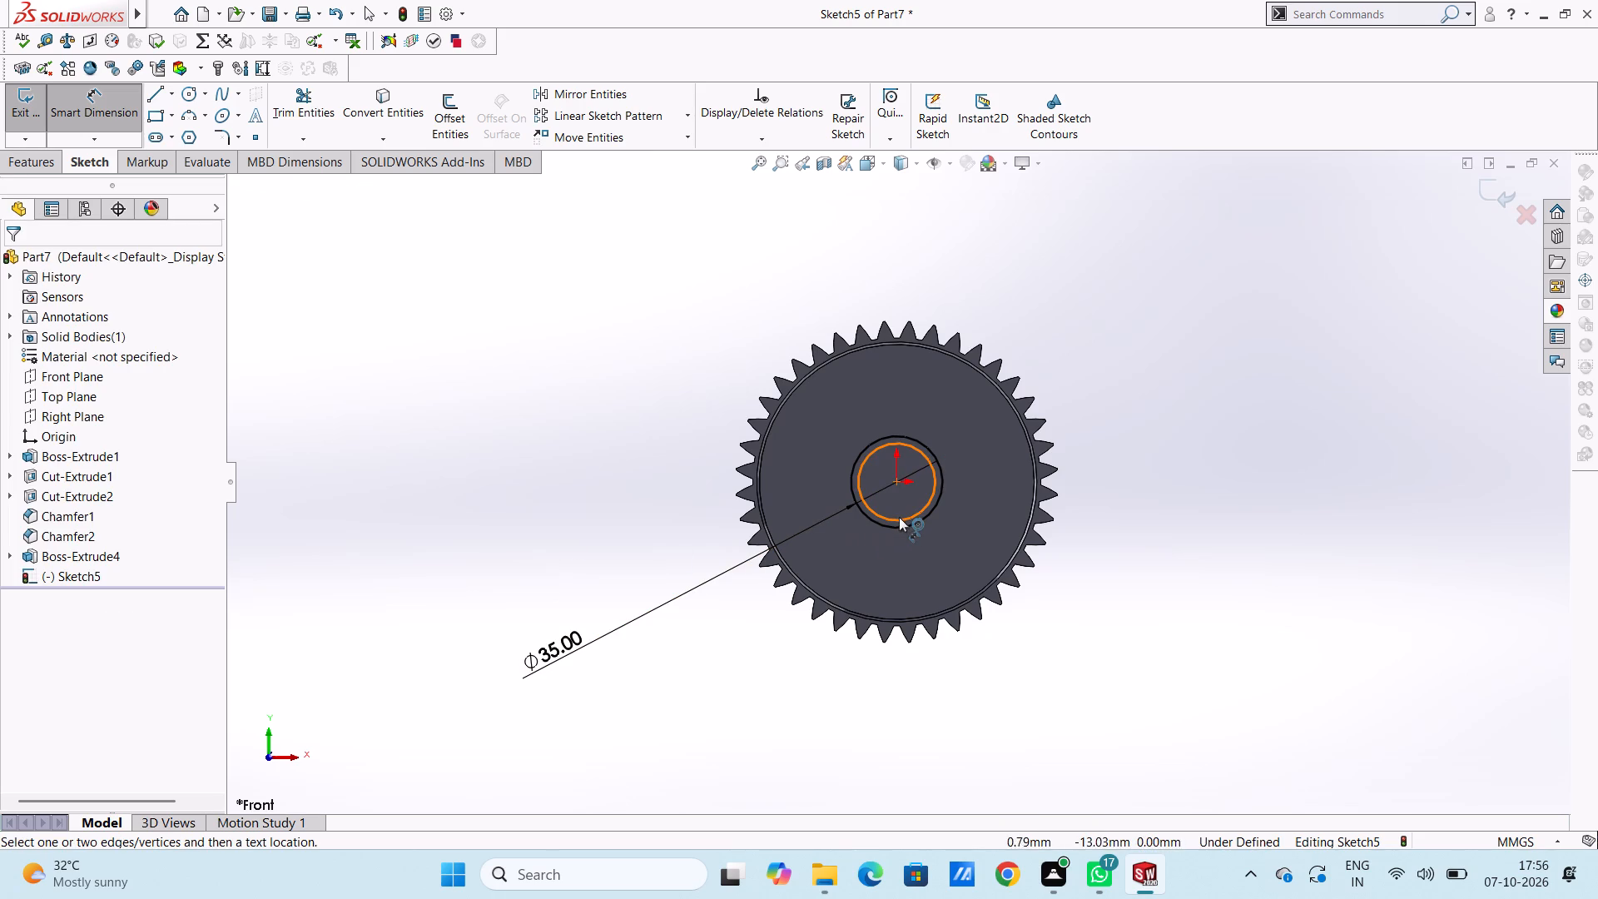
left_click(900, 517)
left_click(633, 723)
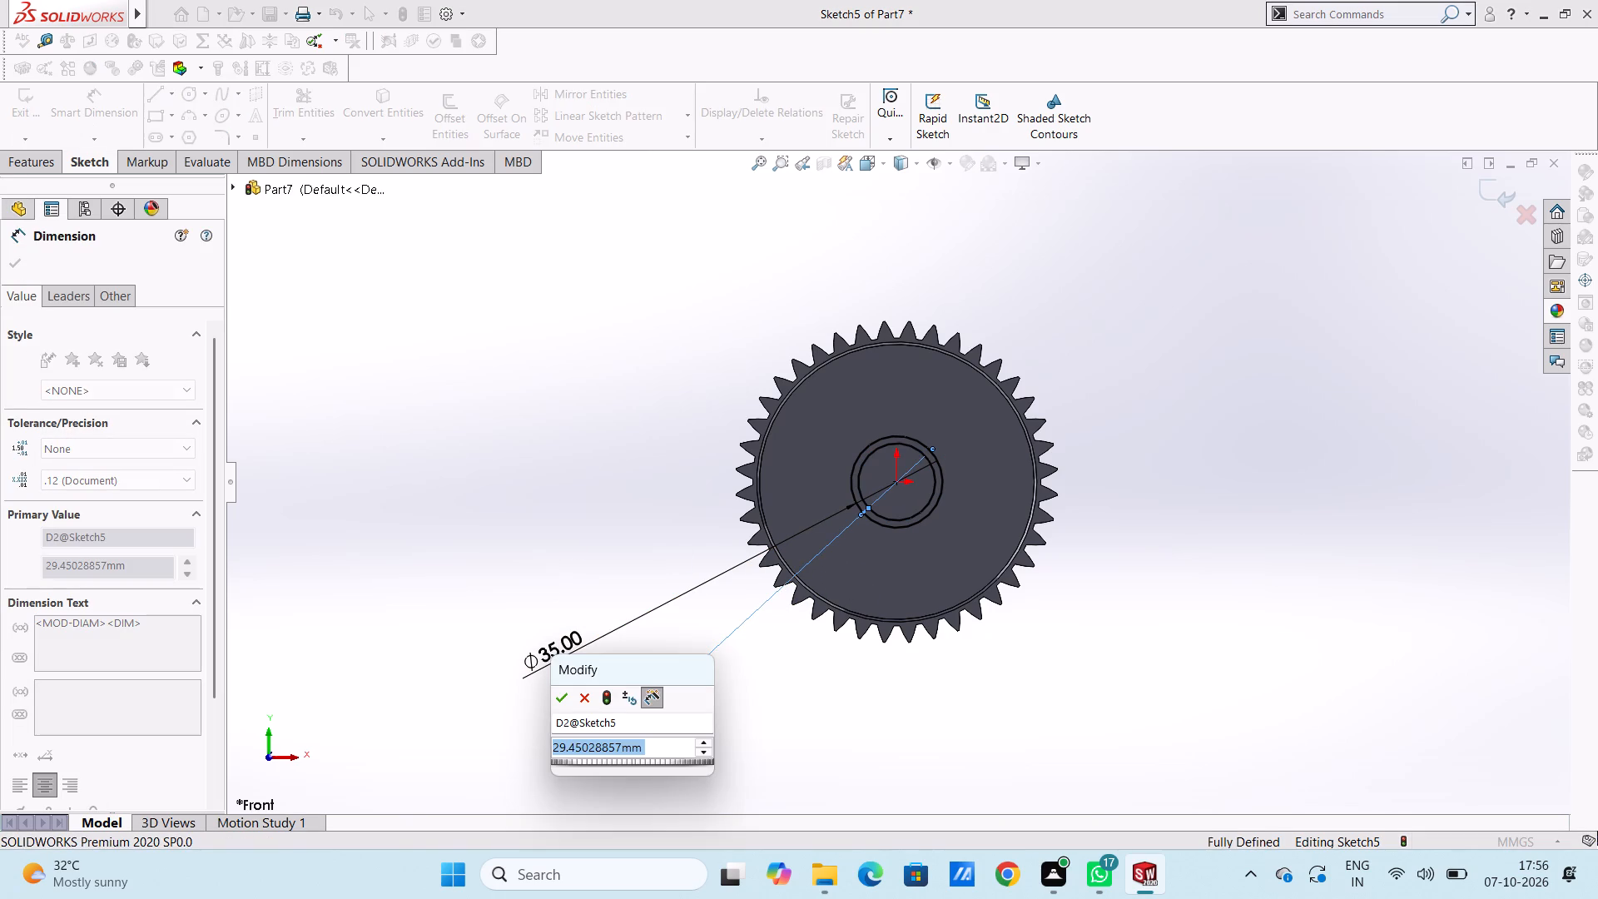
type("25")
key("Return")
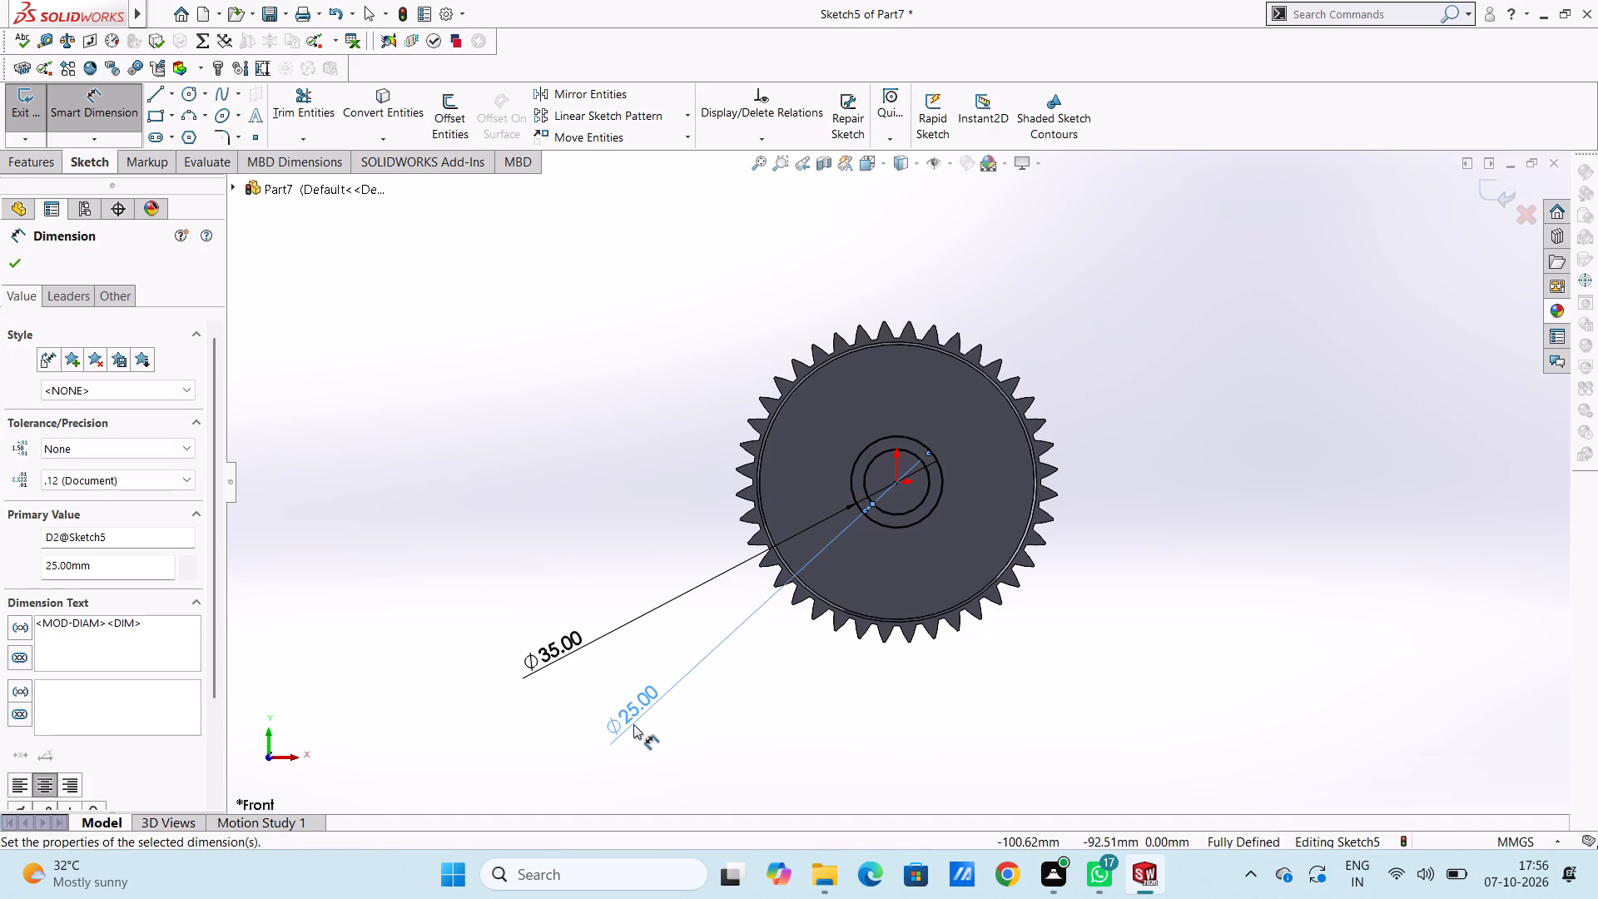
left_click(599, 490)
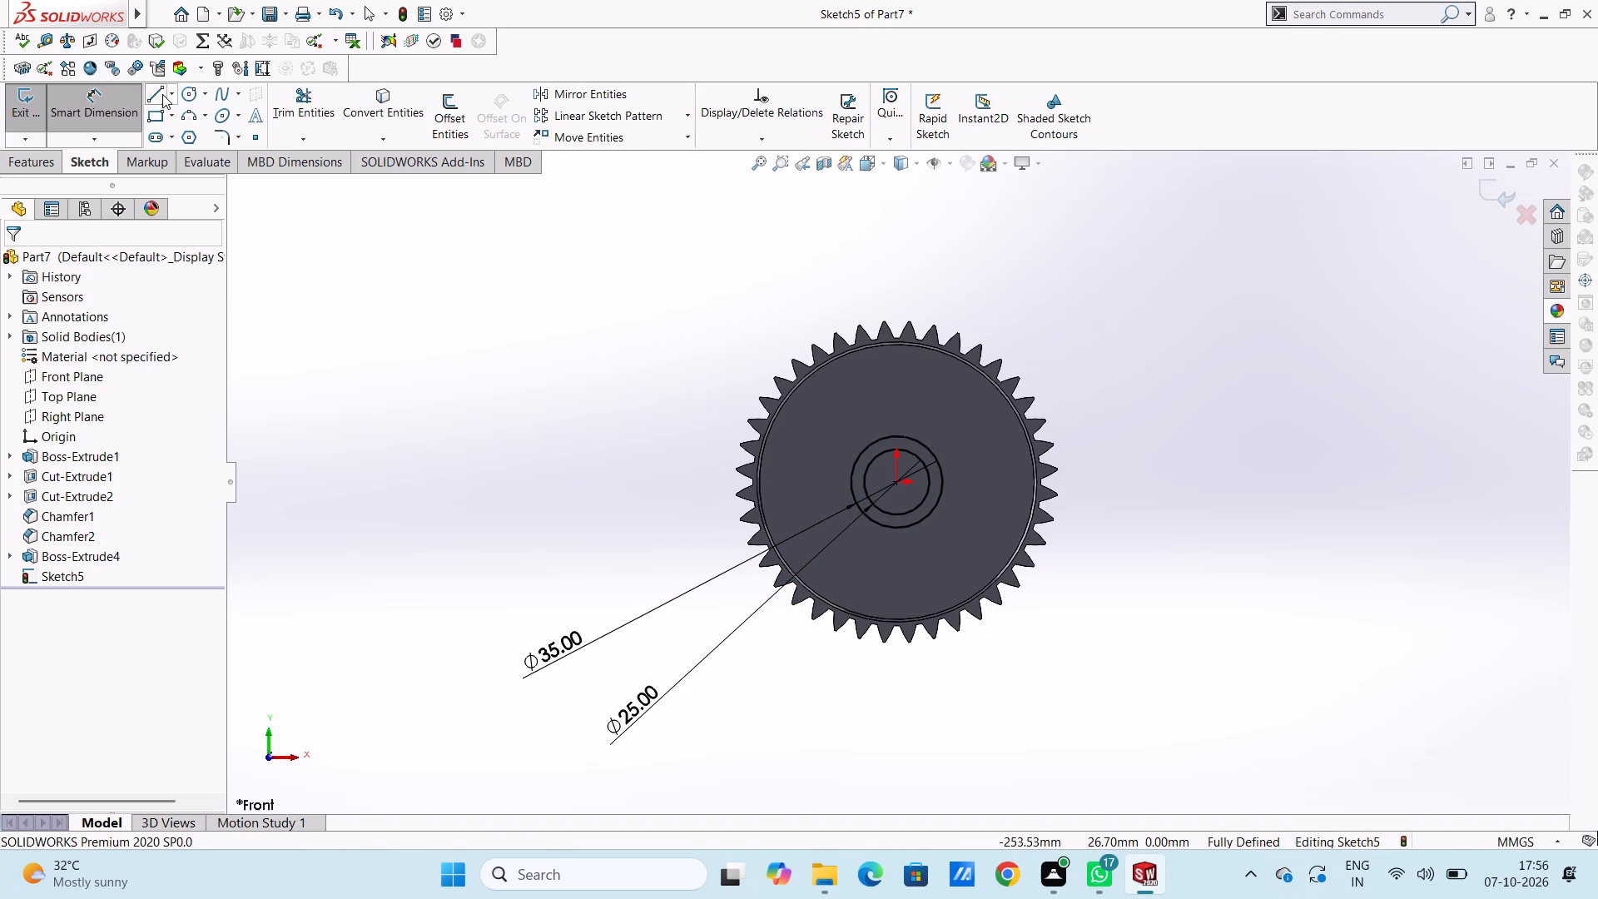
Draw a vertical line 15.7 mm long from the origin up into the ring between the two circles.
left_click(161, 94)
scroll(796, 393, "down", 5)
scroll(985, 564, "down", 3)
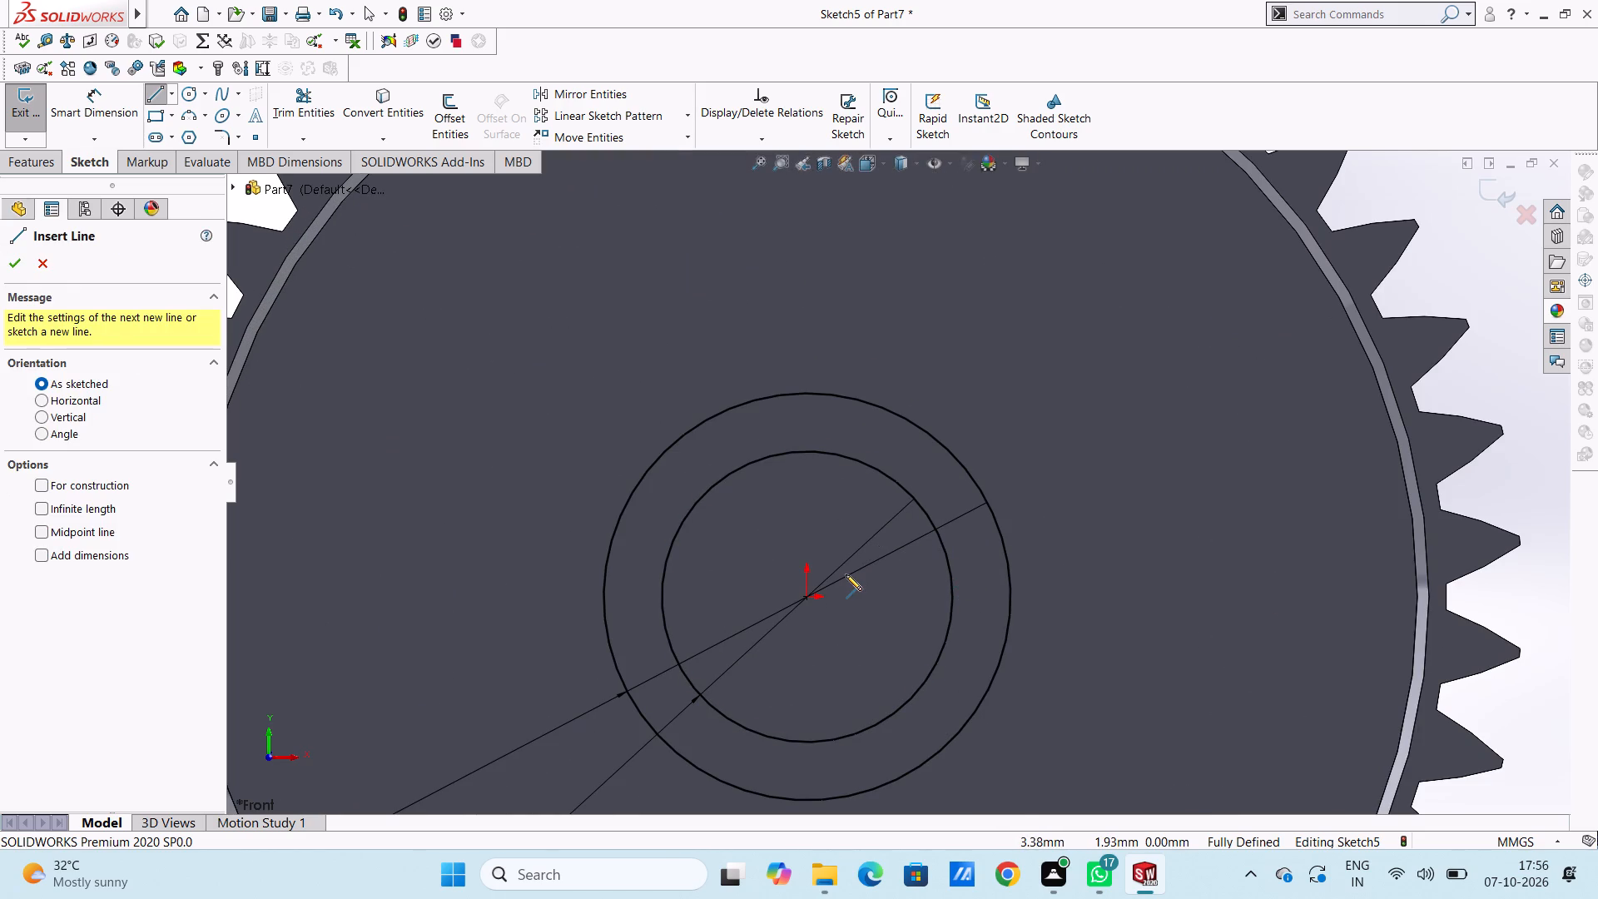
left_click(806, 599)
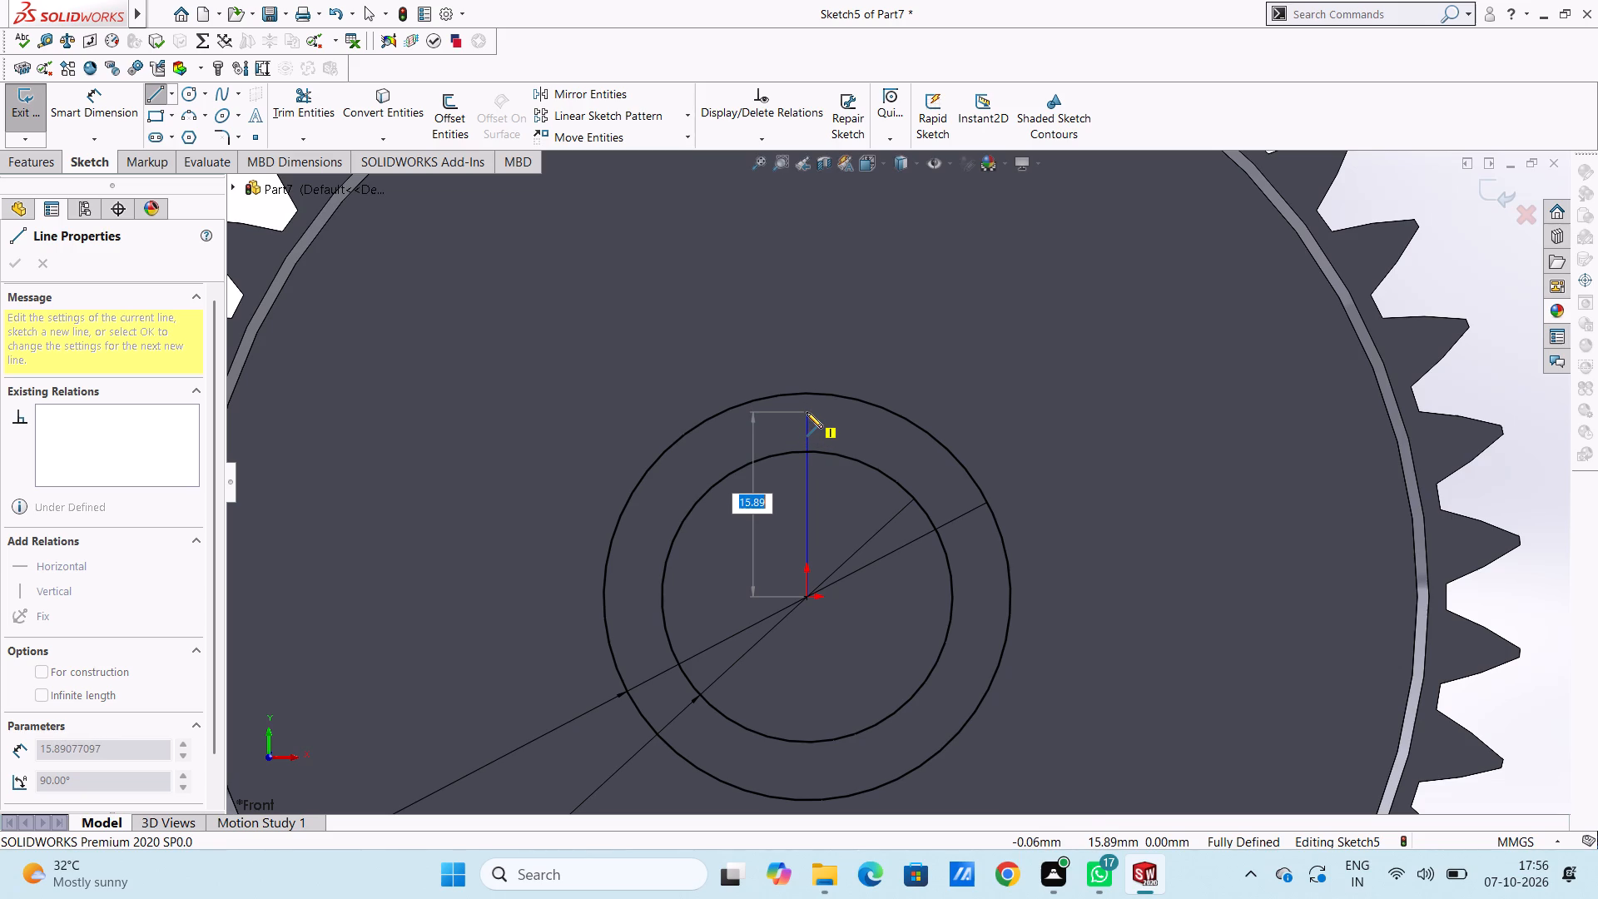
type("15.7")
key("Return")
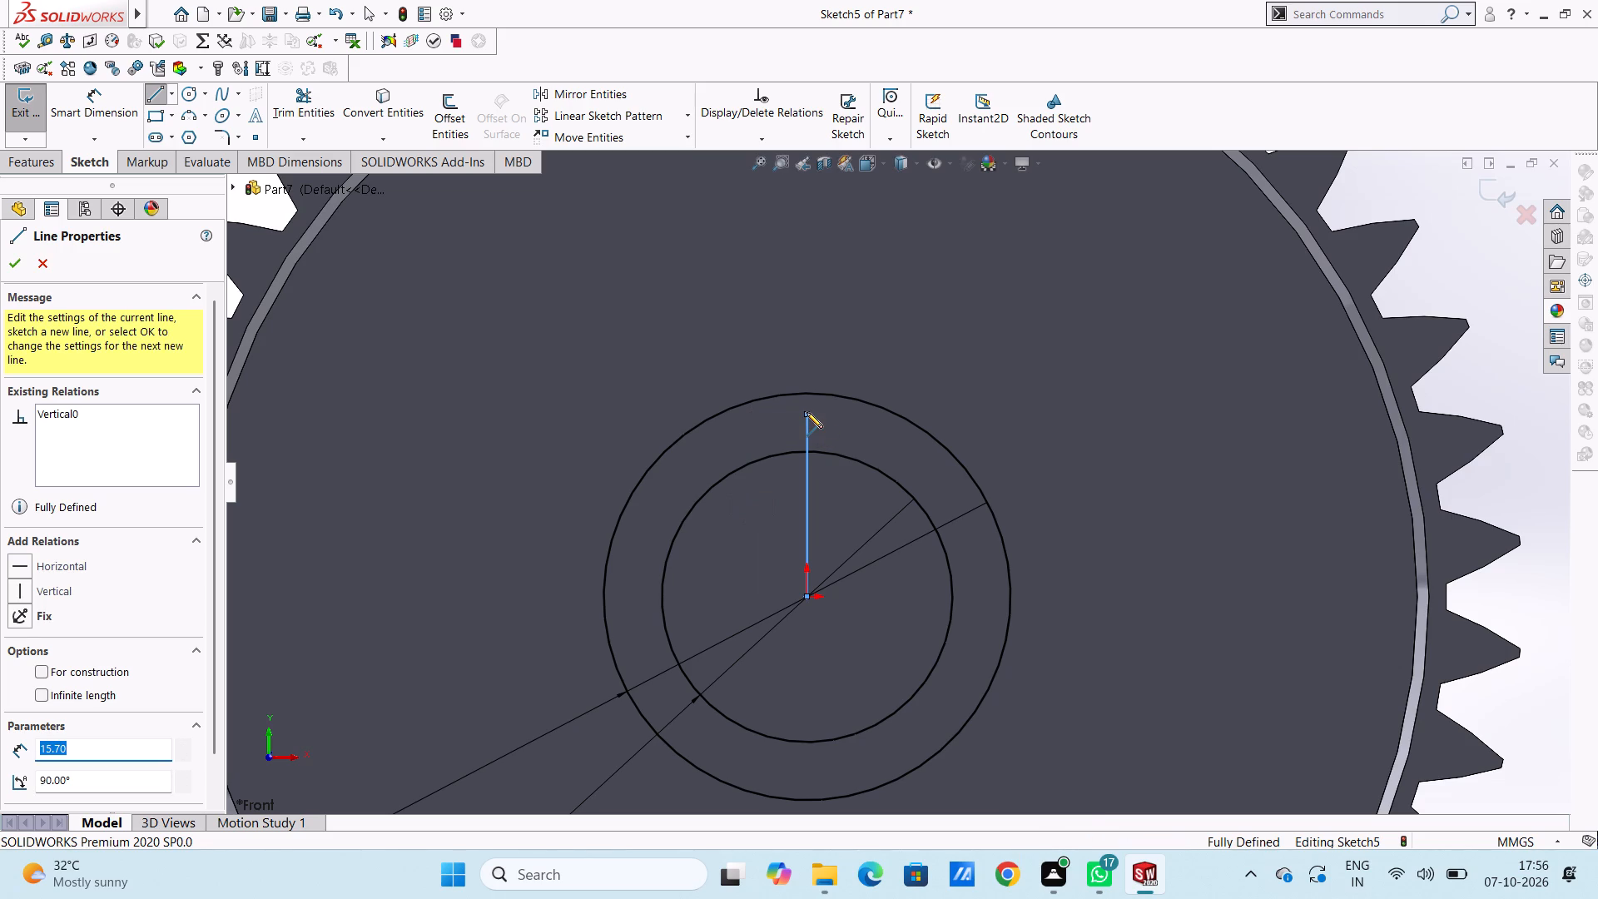
key("Escape")
key("Escape")
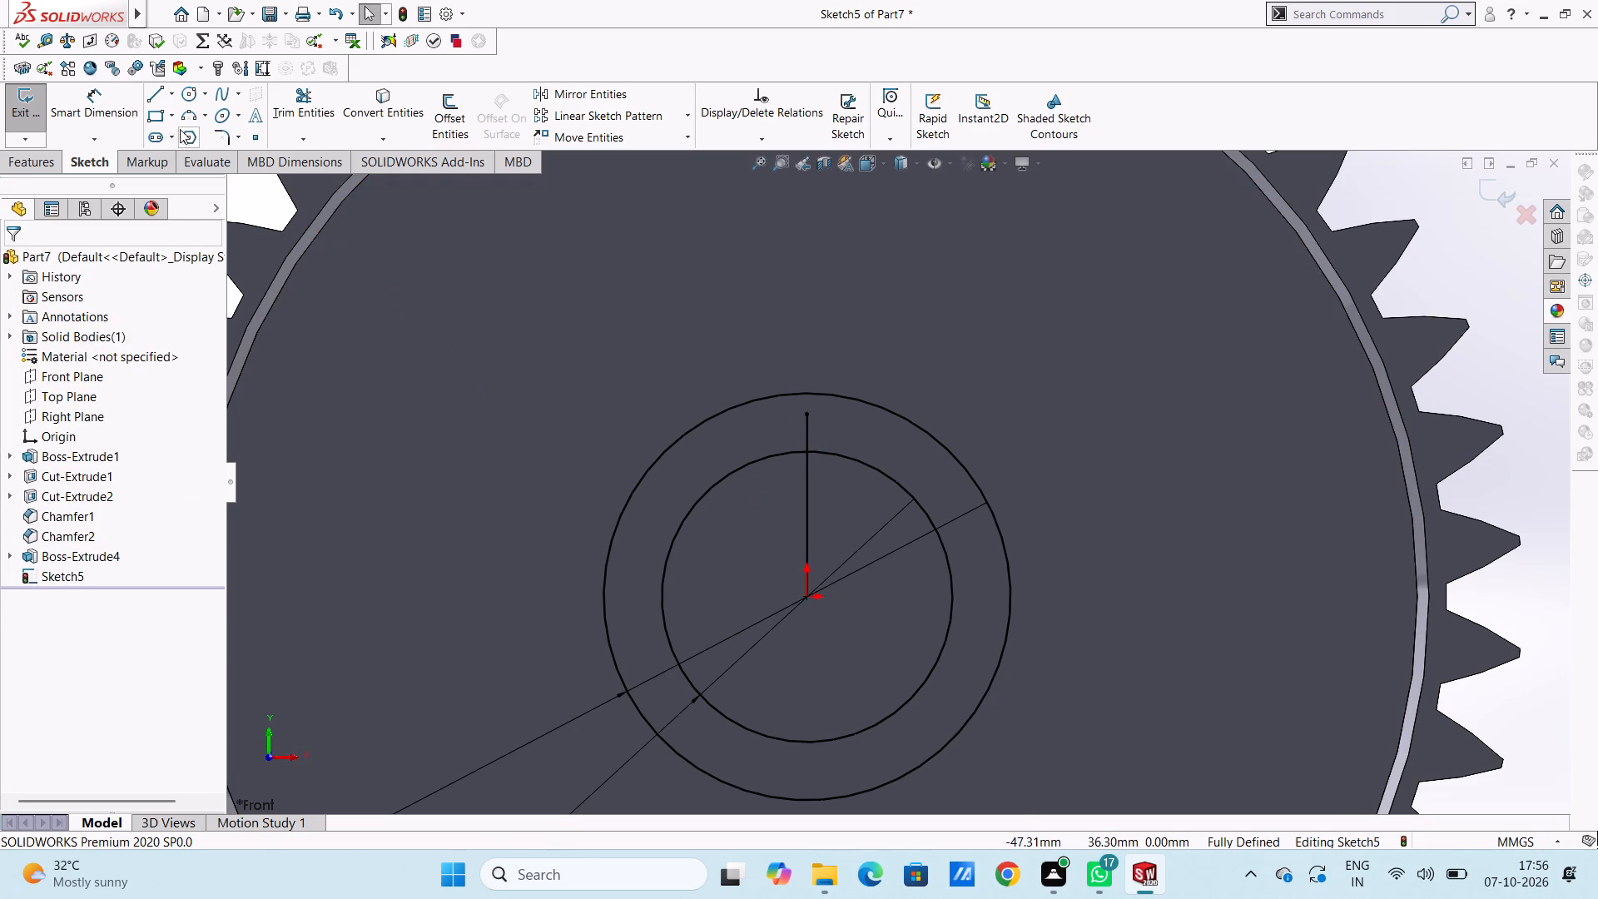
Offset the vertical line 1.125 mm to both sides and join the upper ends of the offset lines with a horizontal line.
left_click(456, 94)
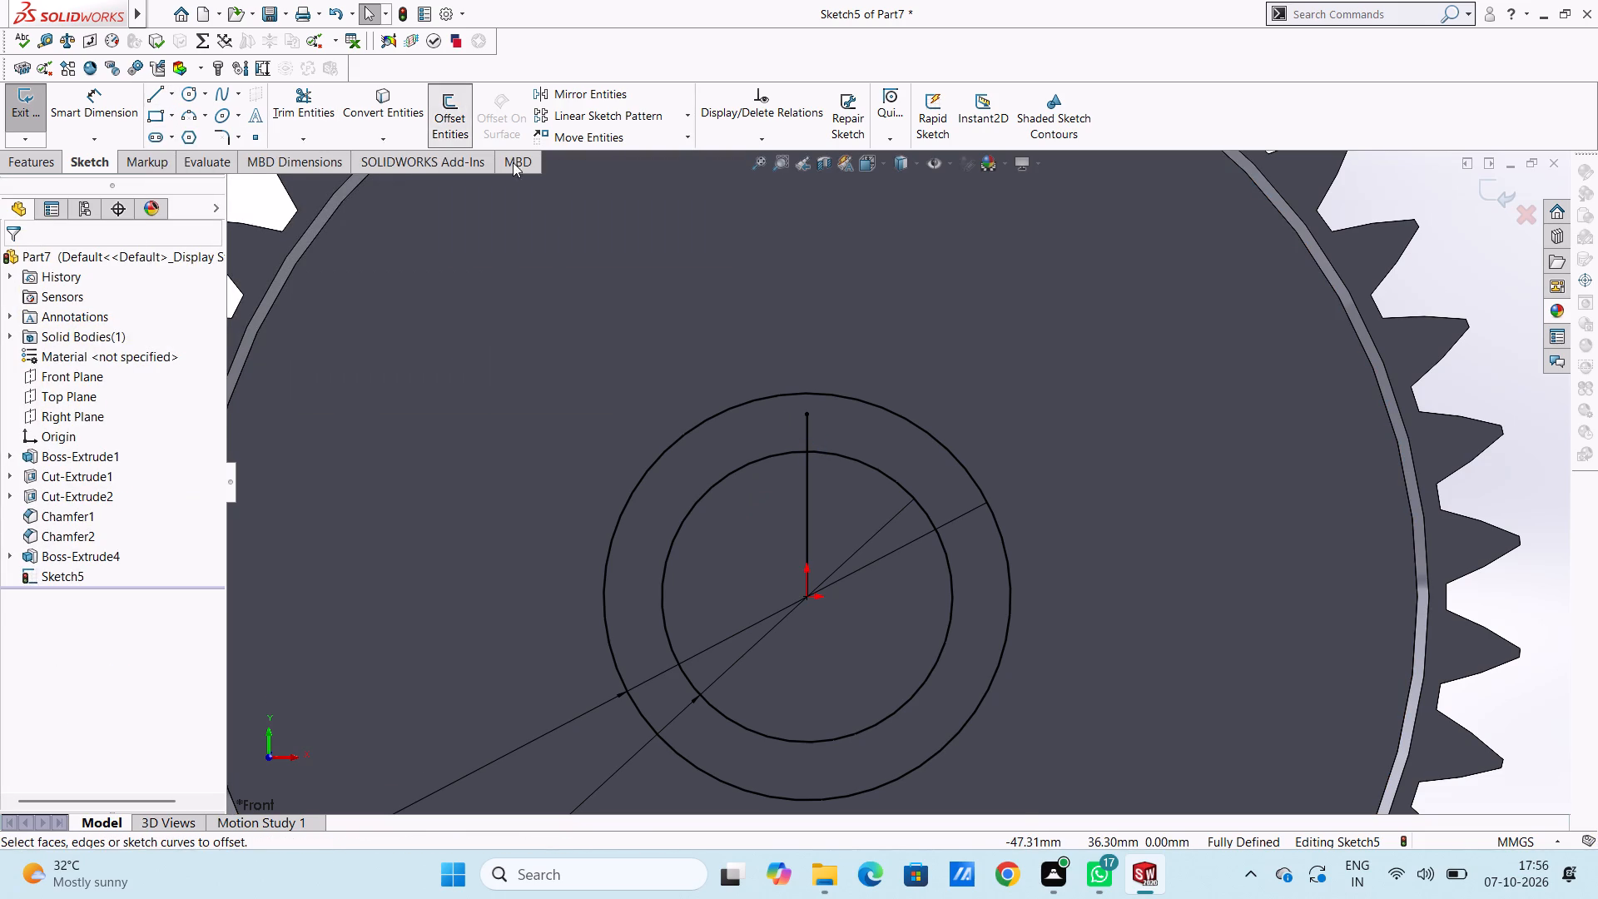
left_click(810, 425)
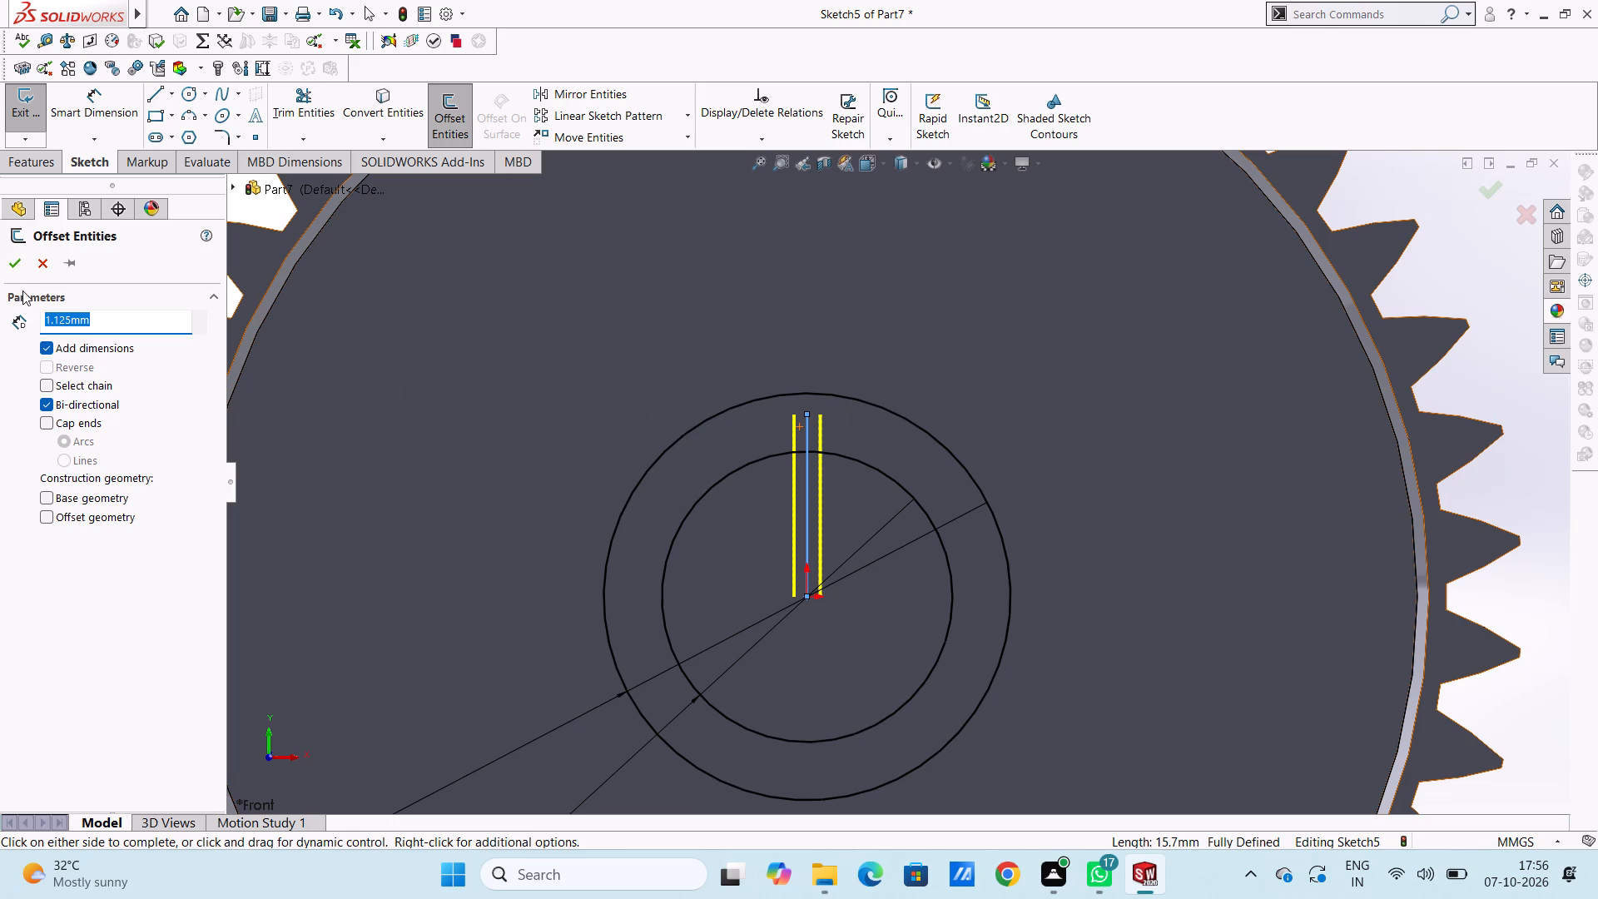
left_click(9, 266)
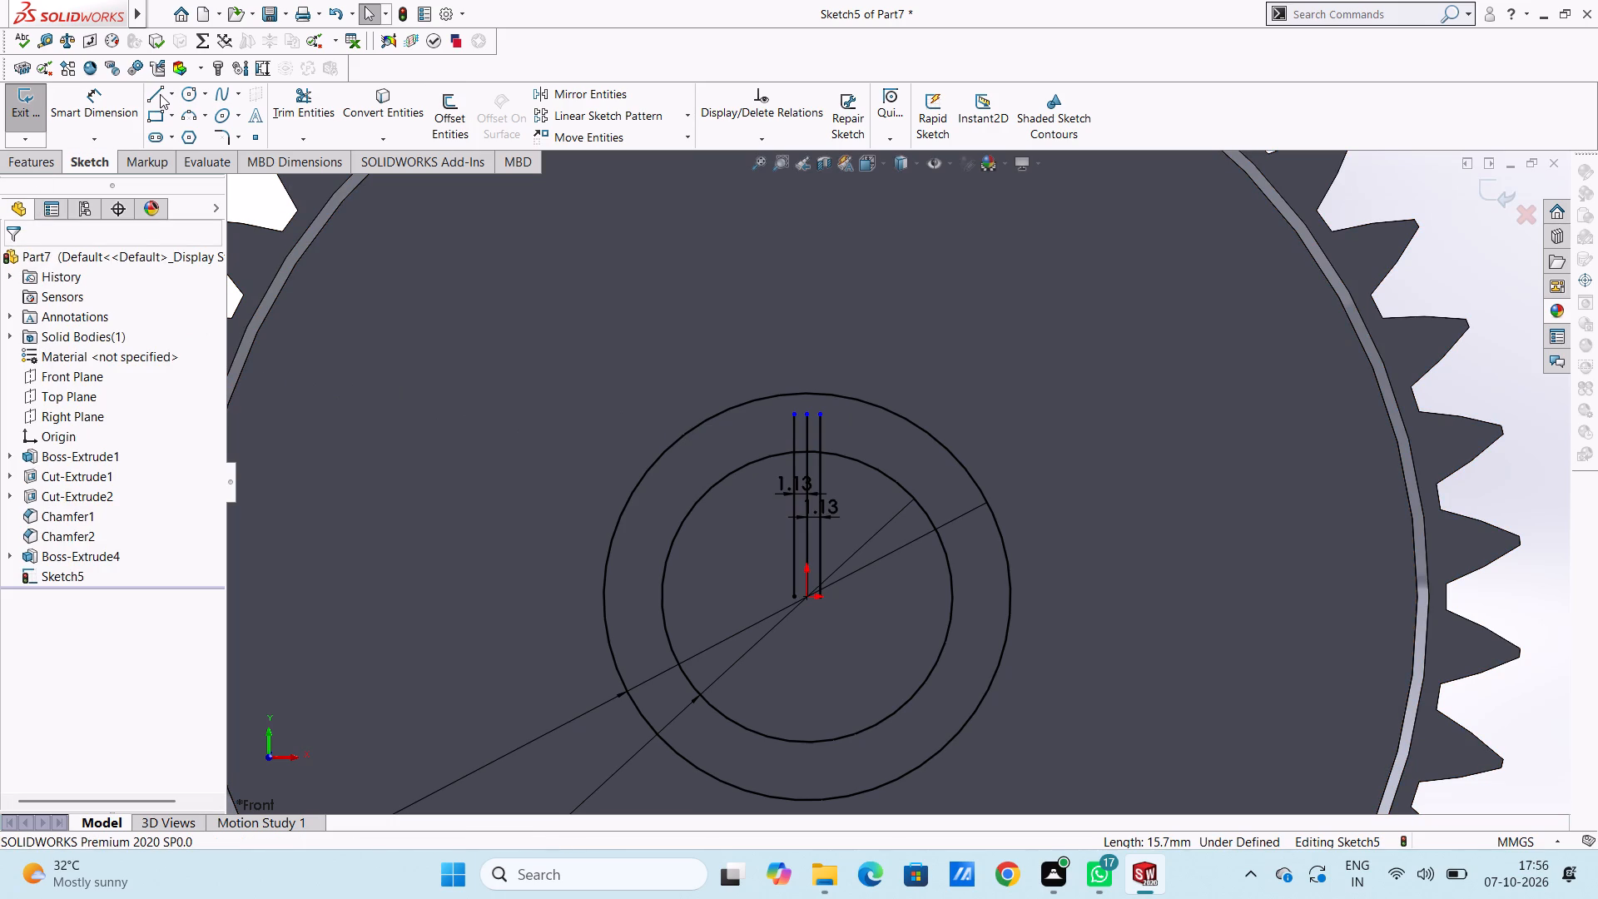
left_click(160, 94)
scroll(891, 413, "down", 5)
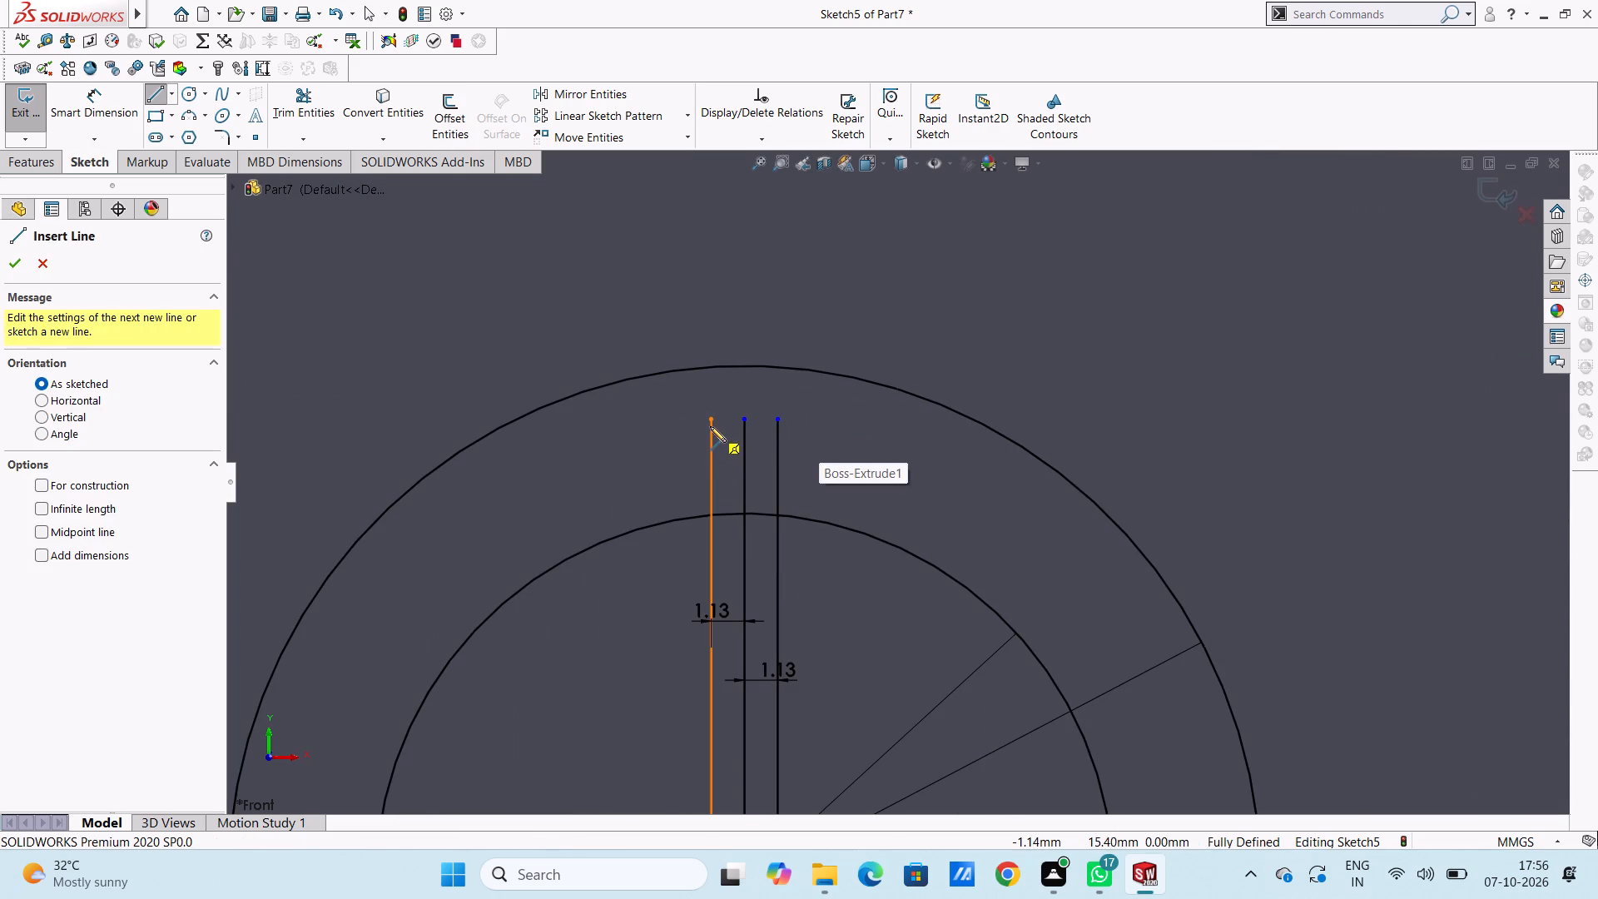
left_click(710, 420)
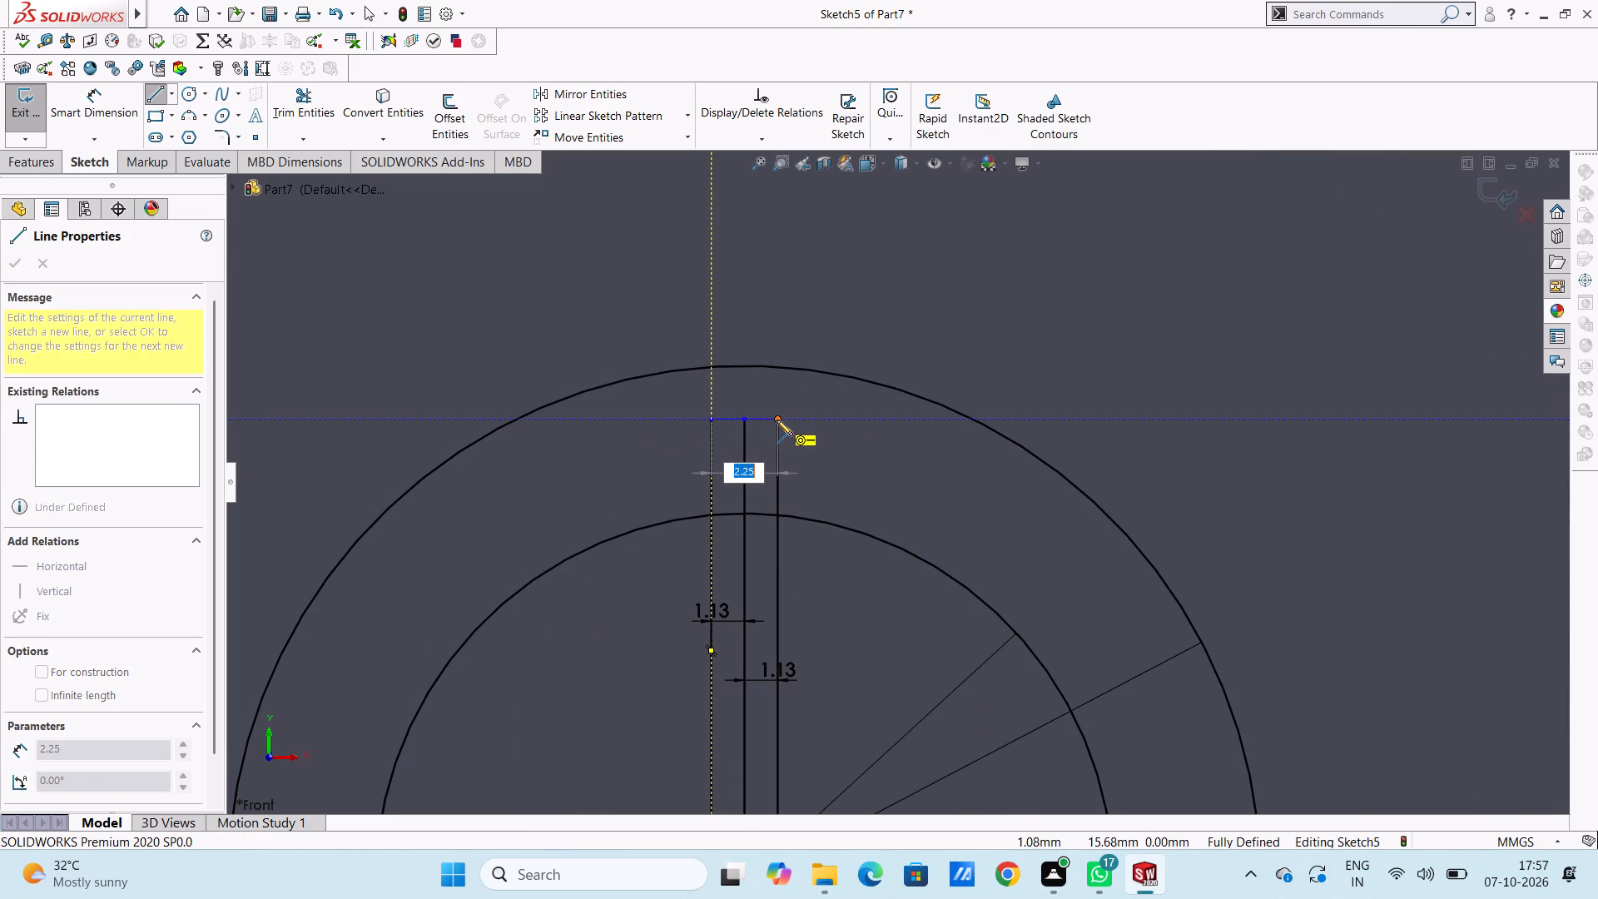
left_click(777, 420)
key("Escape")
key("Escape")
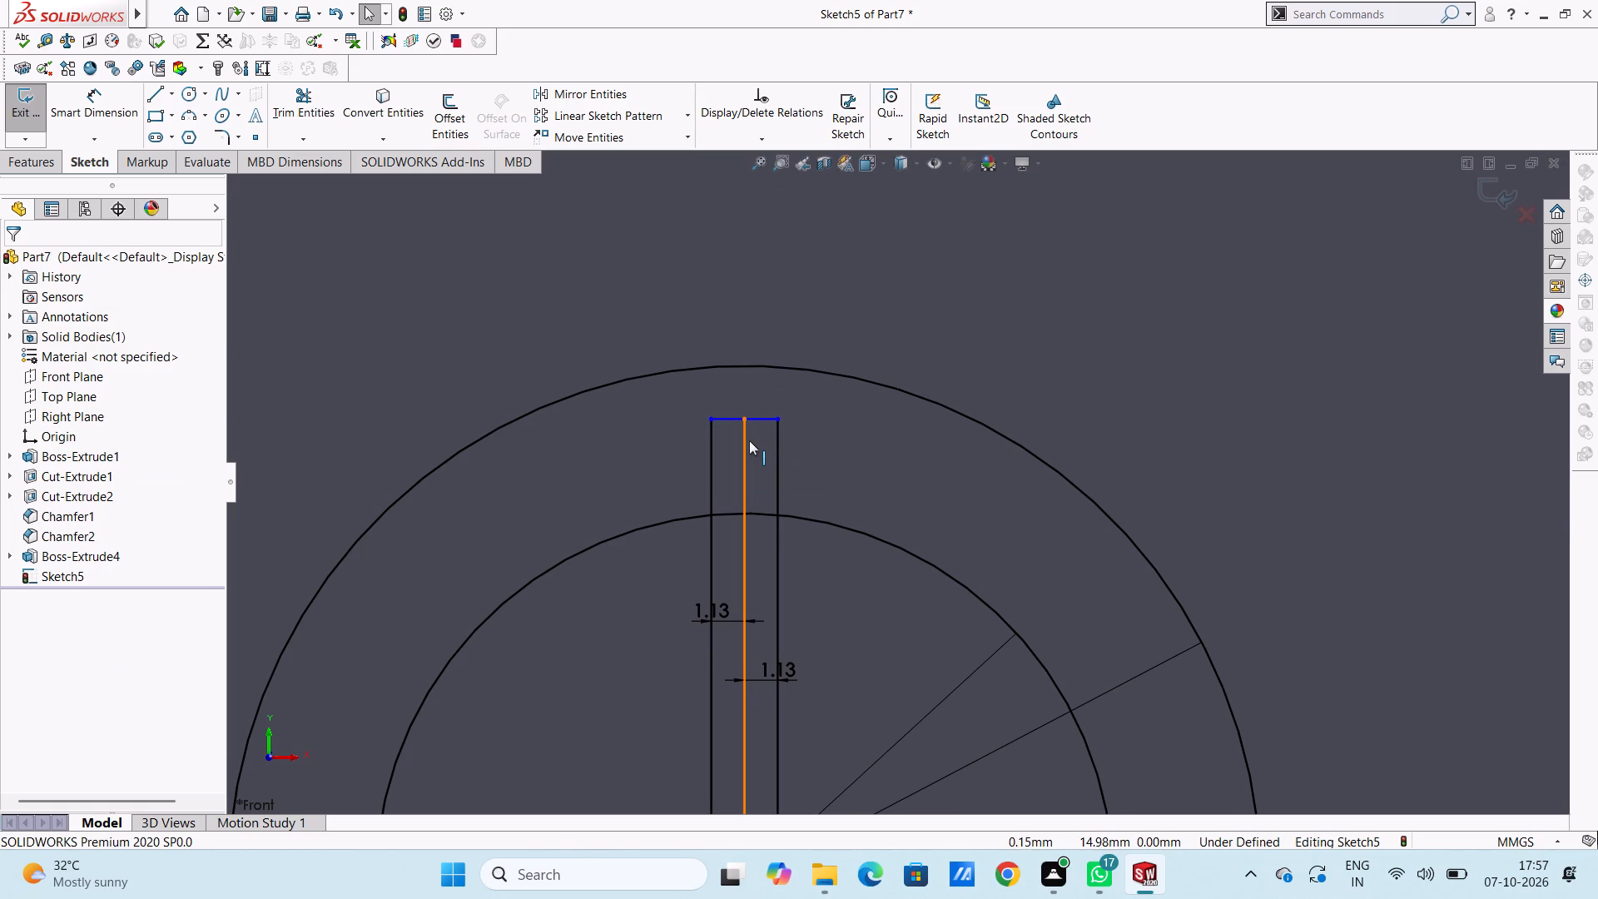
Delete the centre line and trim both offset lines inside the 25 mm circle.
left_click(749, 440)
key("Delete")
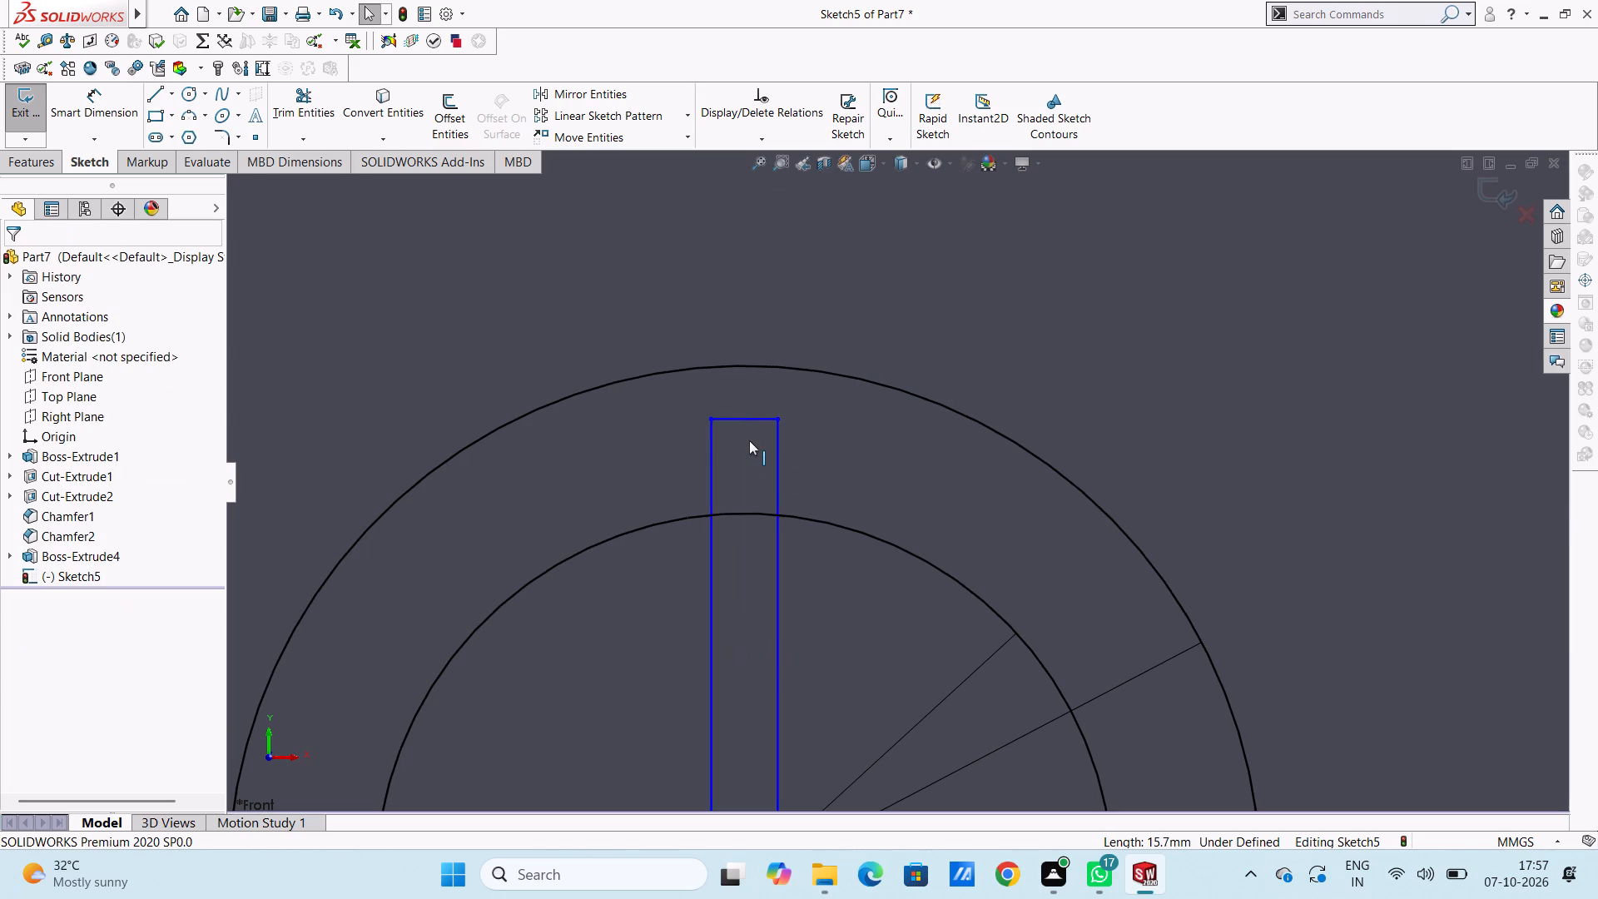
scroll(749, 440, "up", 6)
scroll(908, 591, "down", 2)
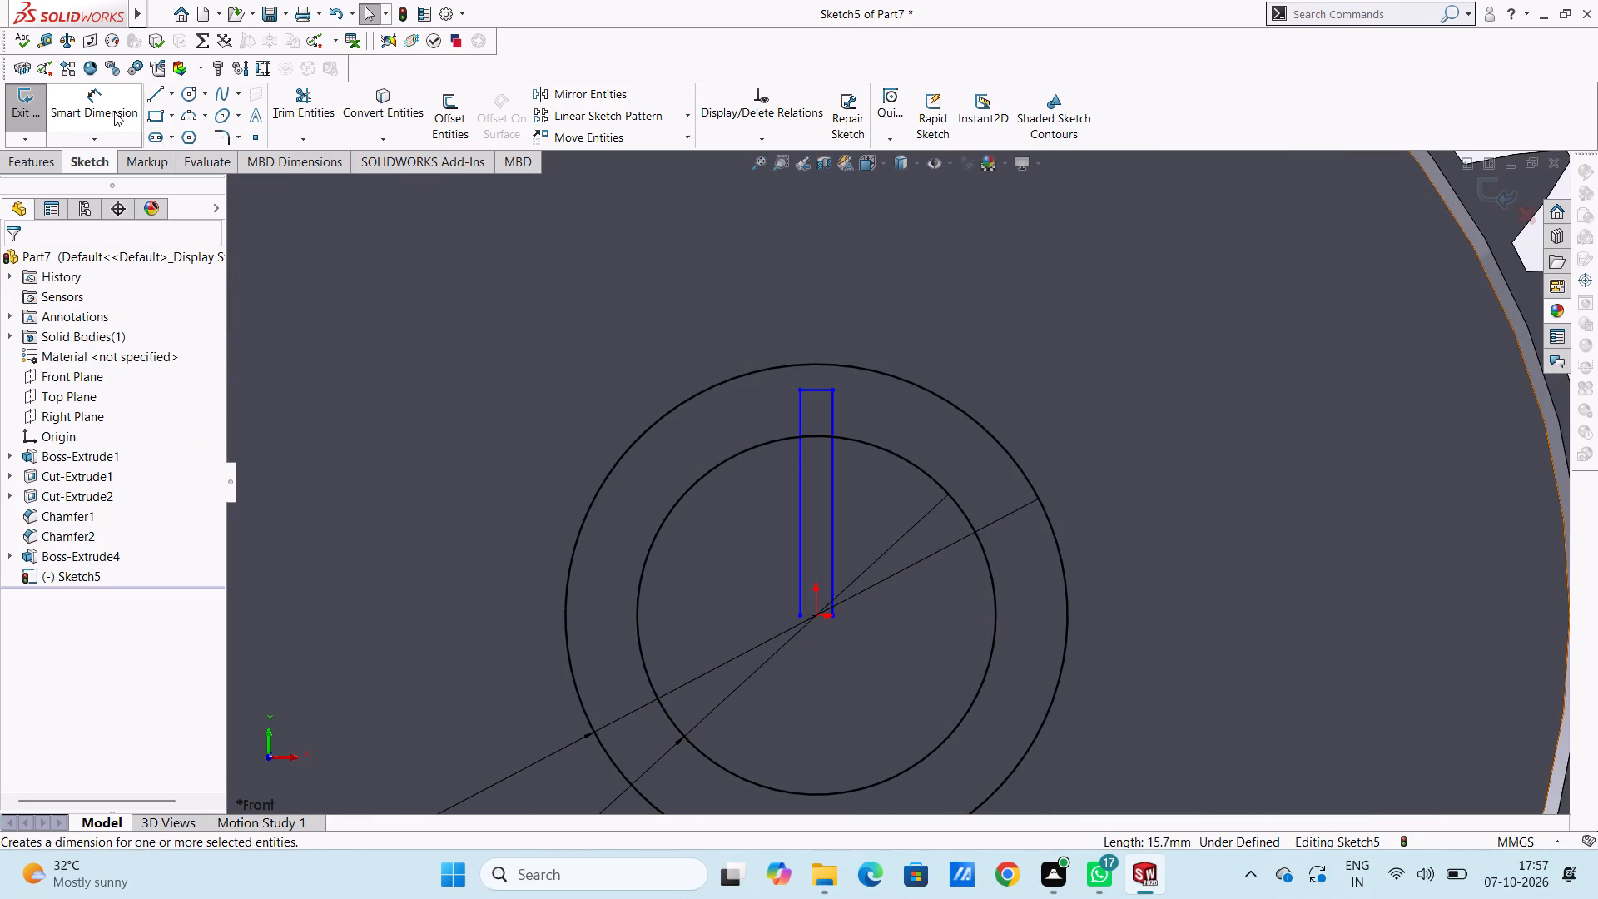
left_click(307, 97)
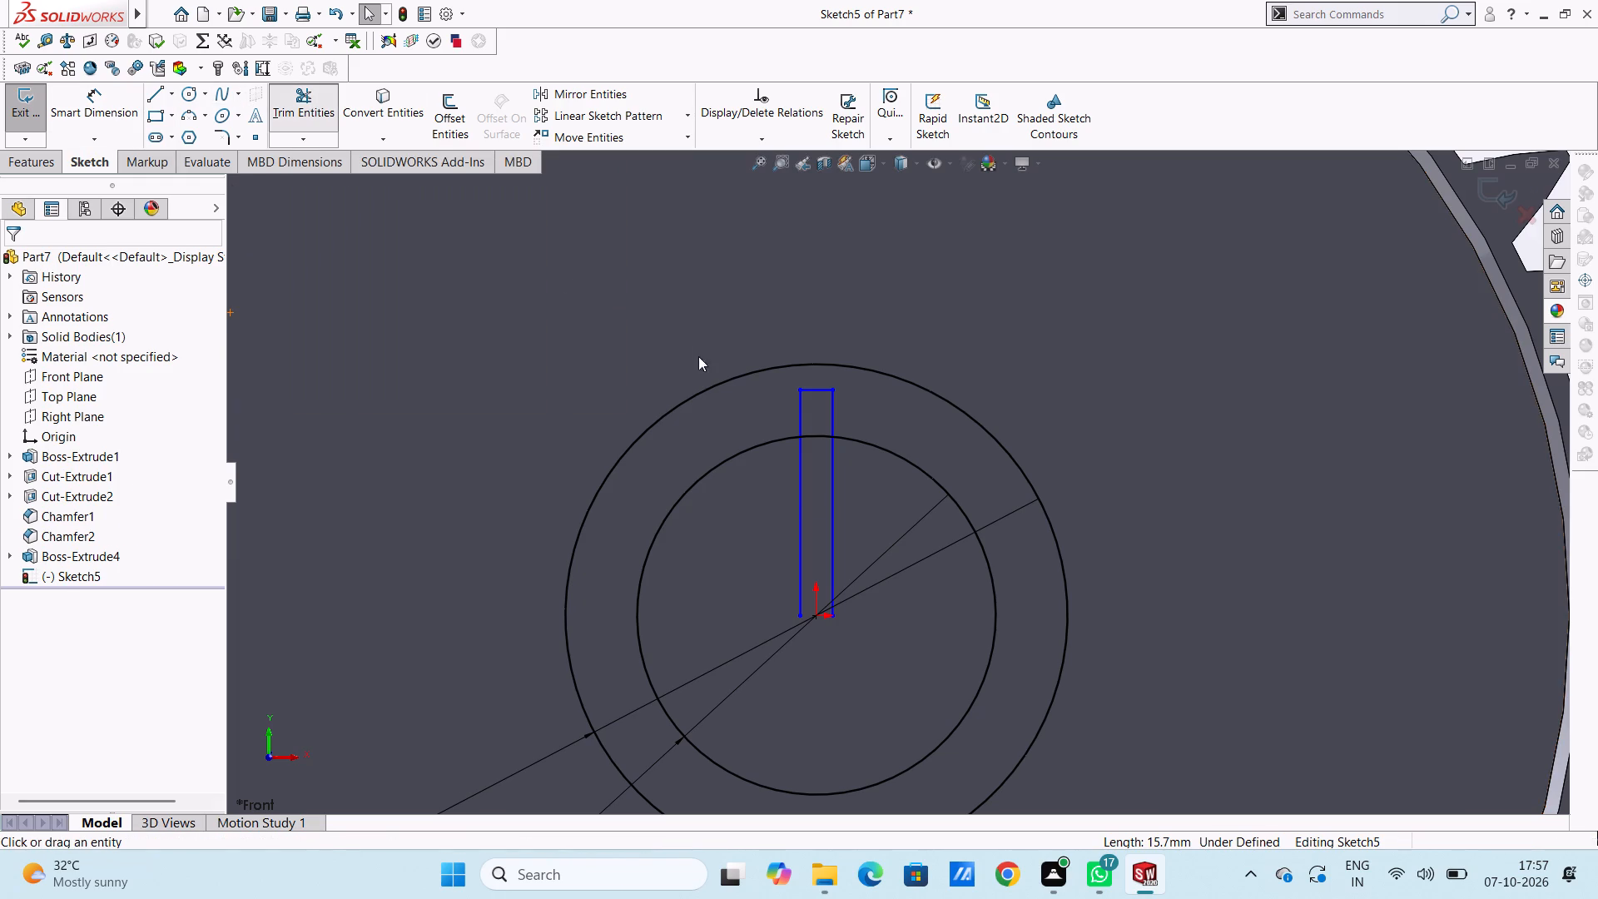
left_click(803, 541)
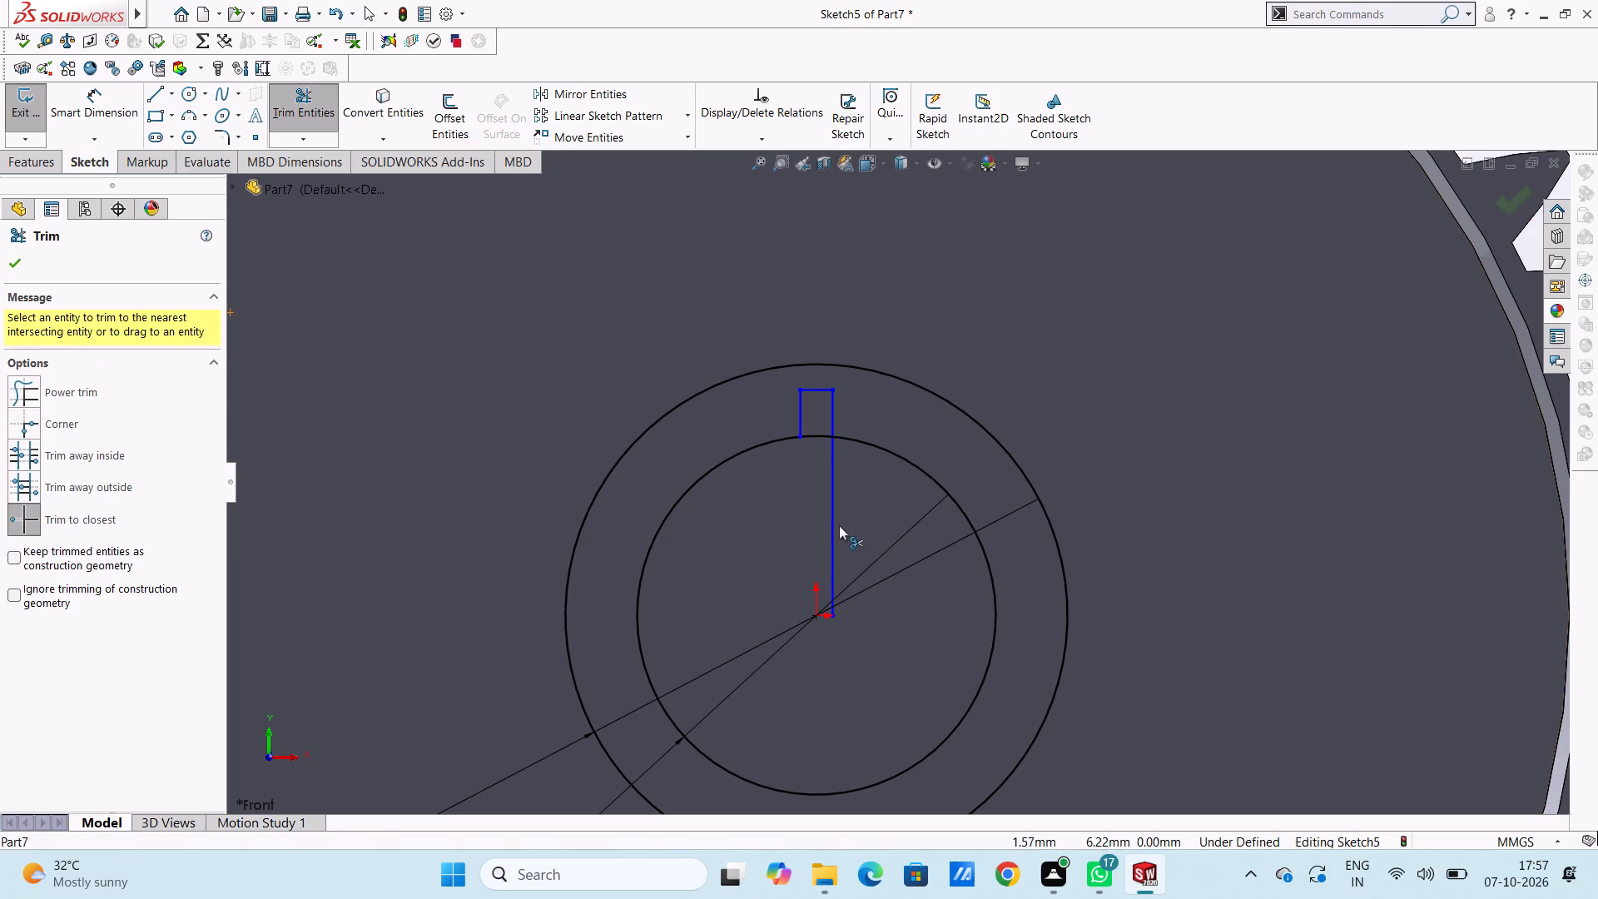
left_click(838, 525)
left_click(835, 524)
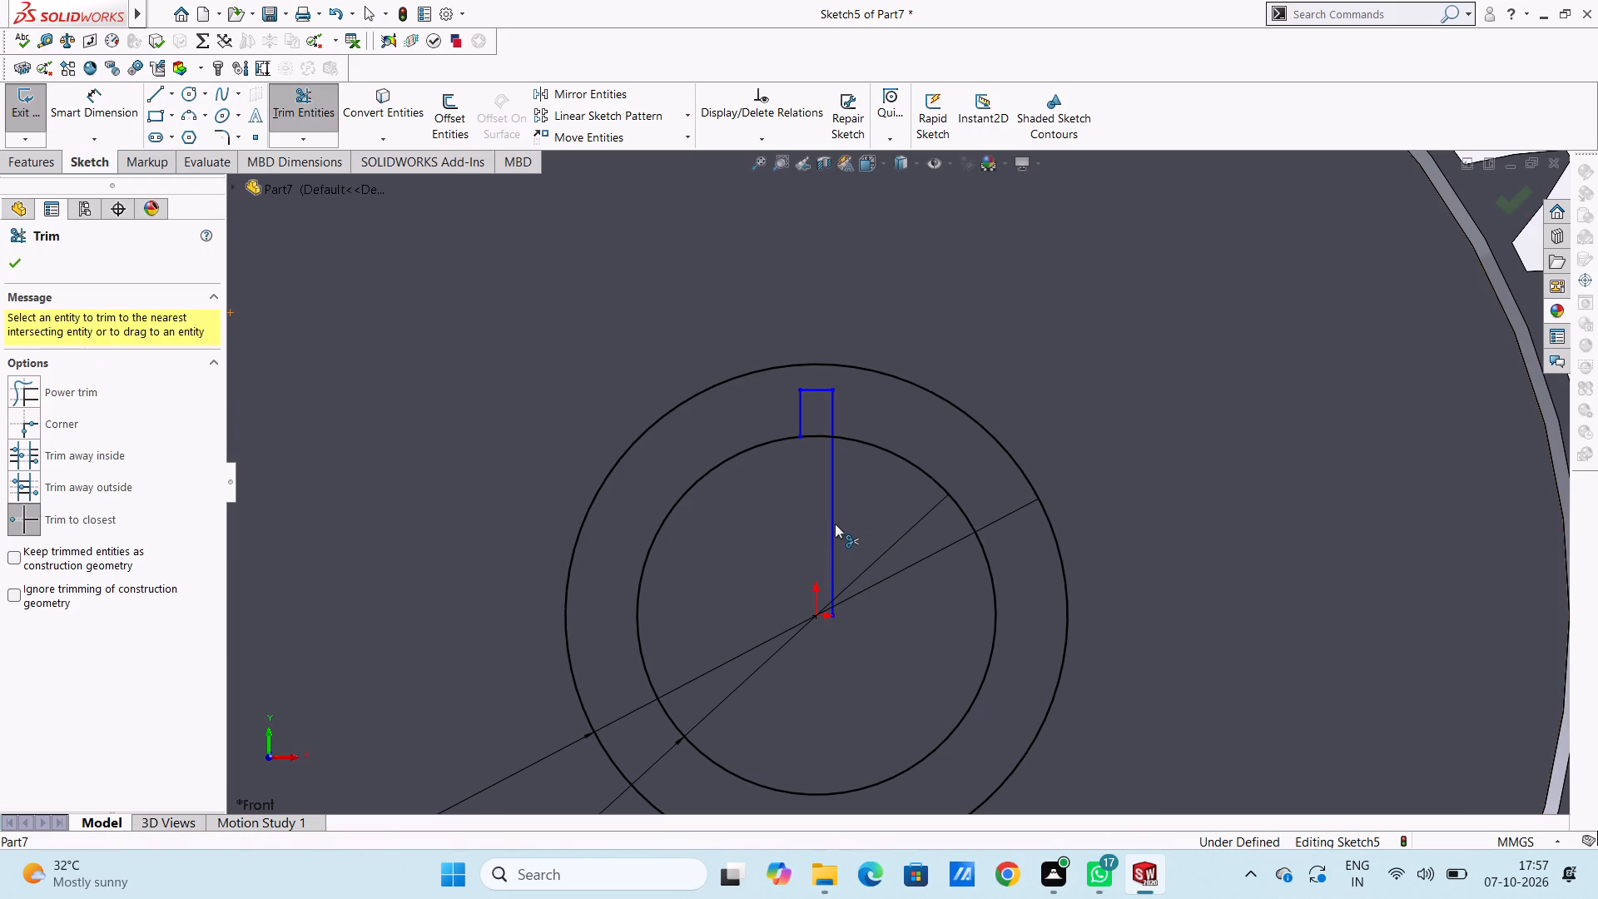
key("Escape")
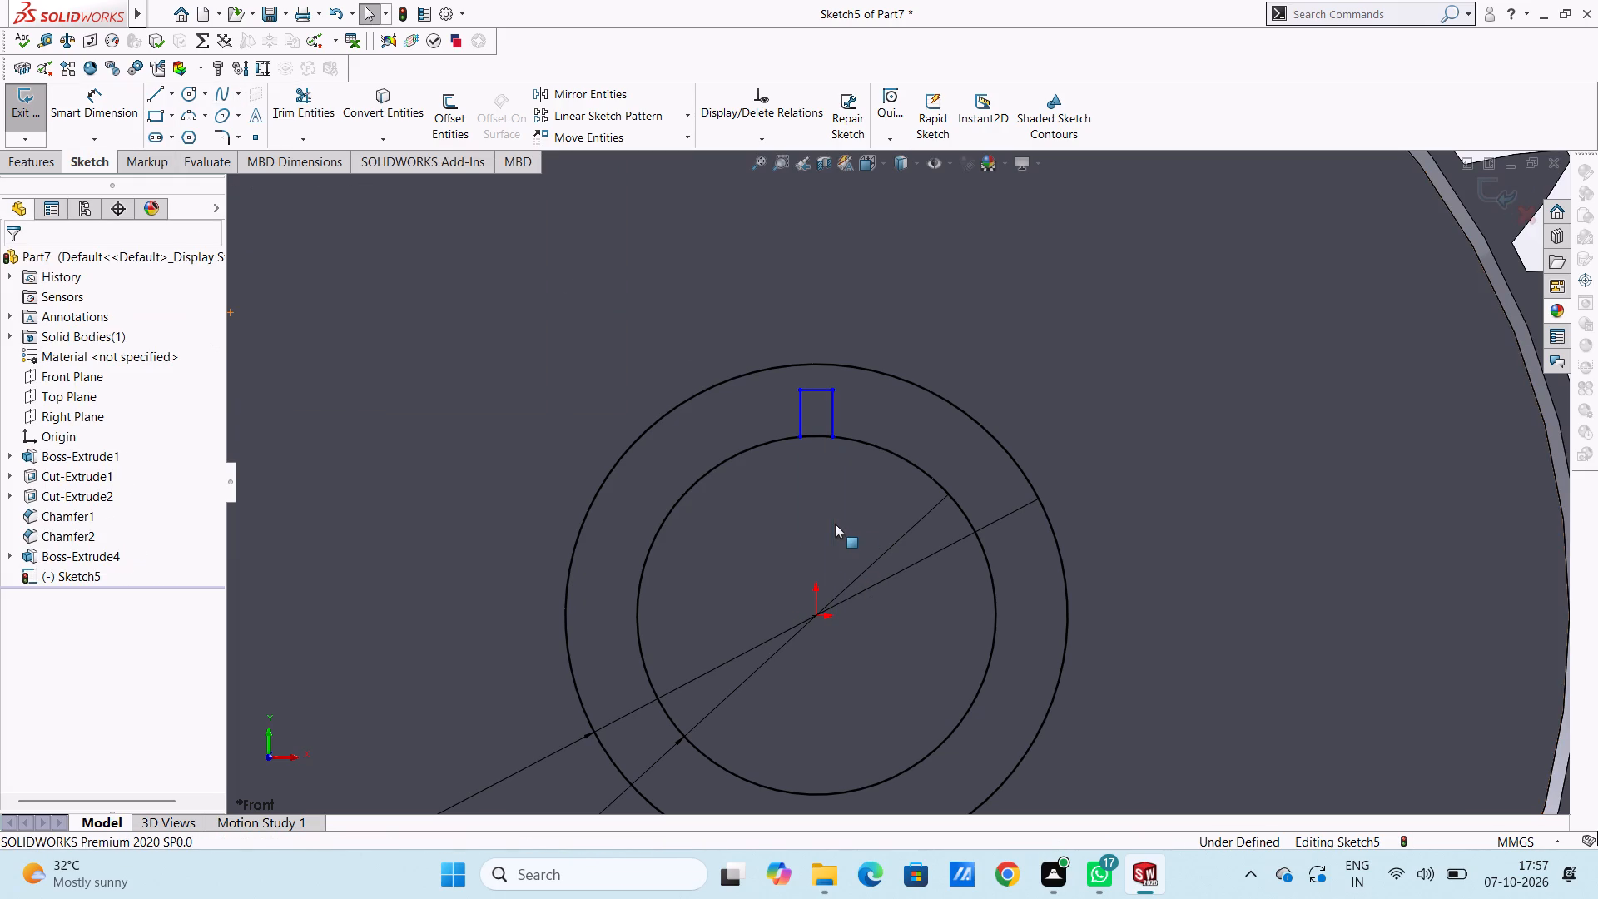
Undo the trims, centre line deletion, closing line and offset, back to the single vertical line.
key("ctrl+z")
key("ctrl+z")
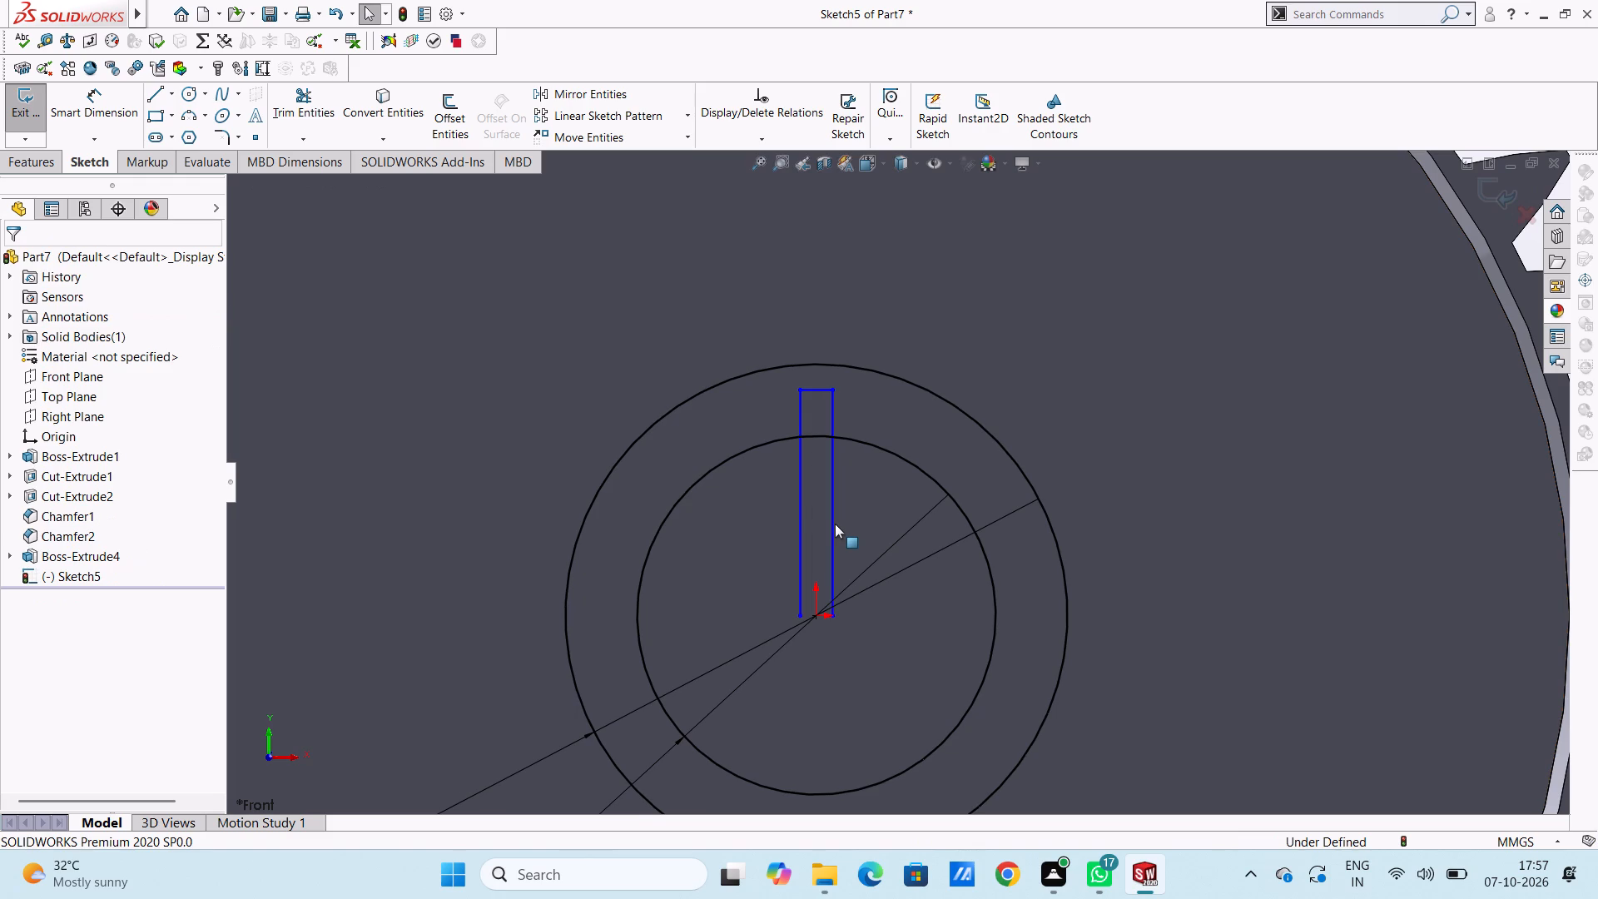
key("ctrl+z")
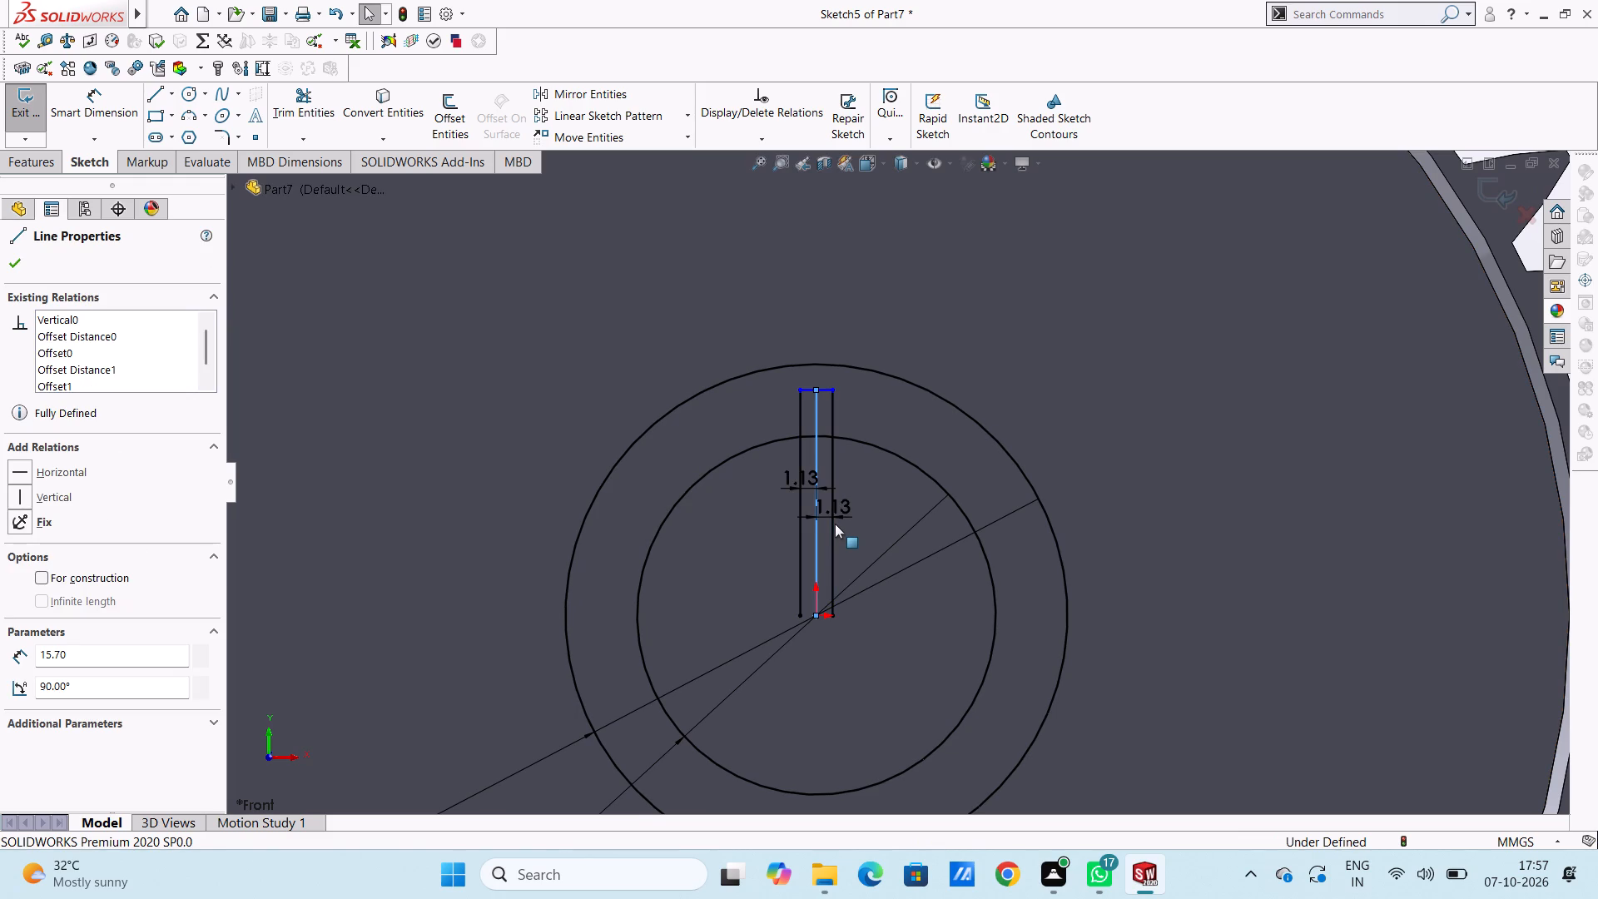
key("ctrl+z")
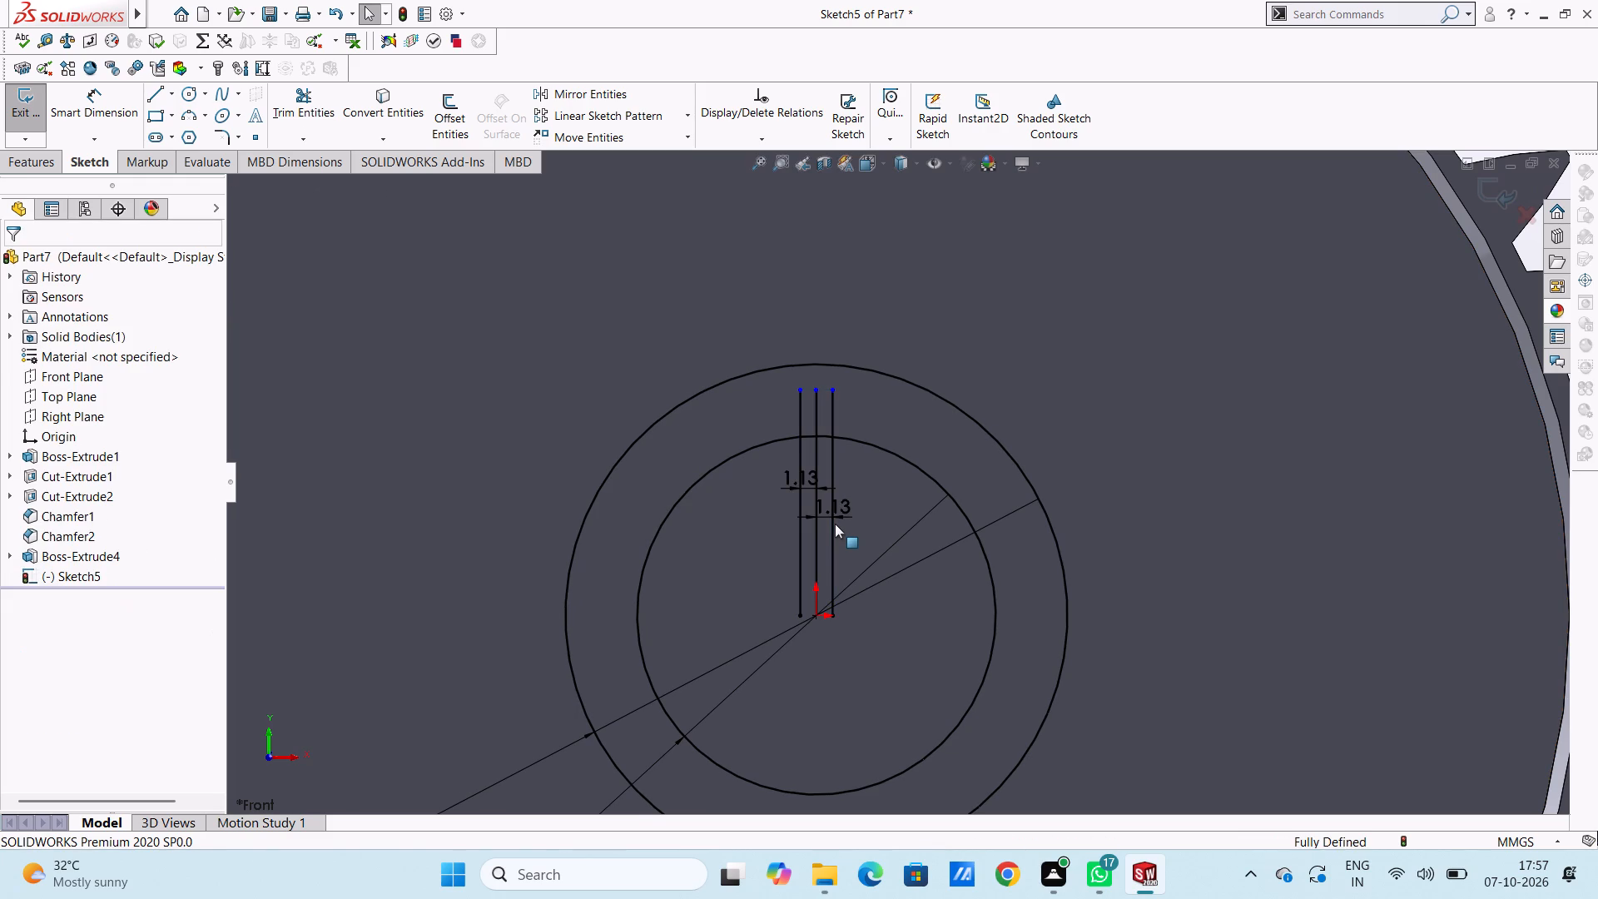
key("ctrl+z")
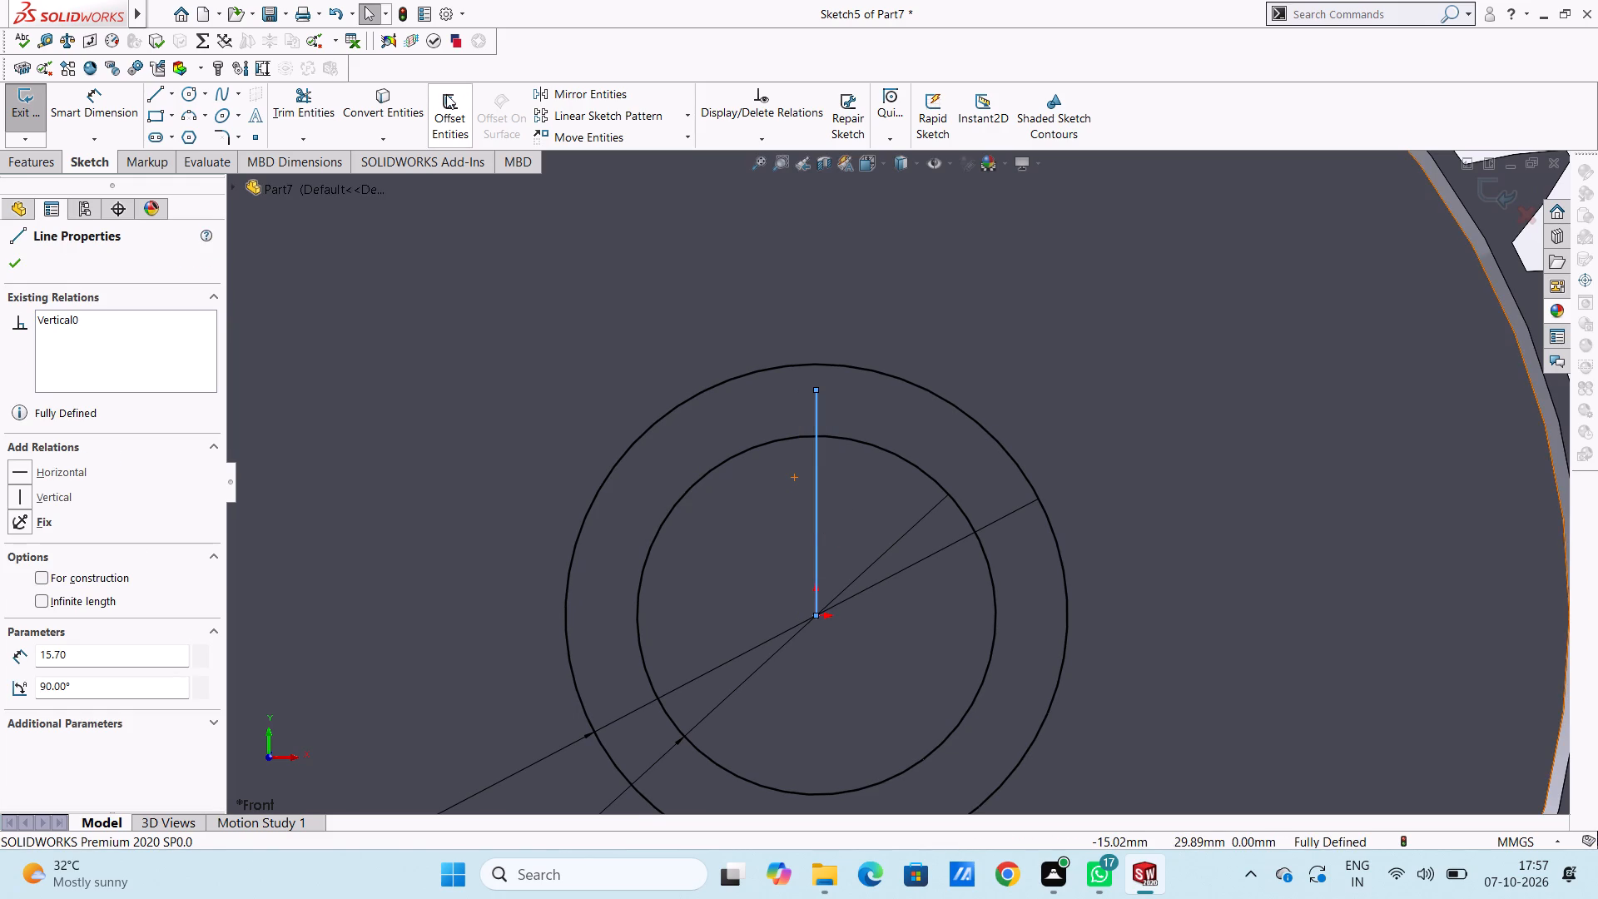
Offset the vertical line 3 mm in both directions.
left_click(449, 96)
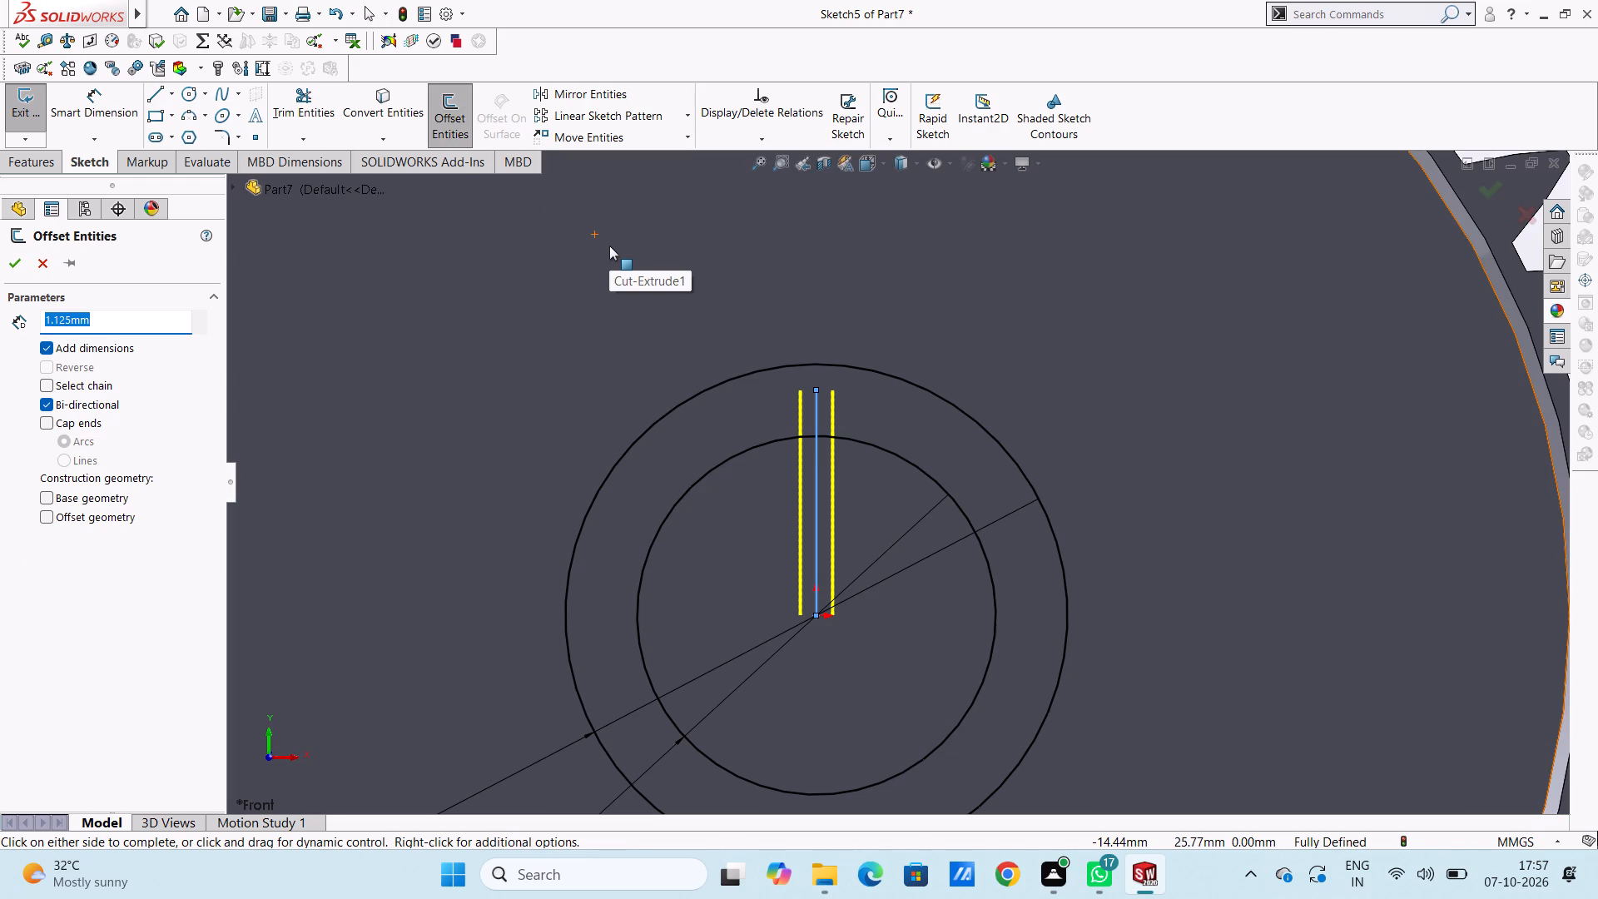
key("3")
key("Return")
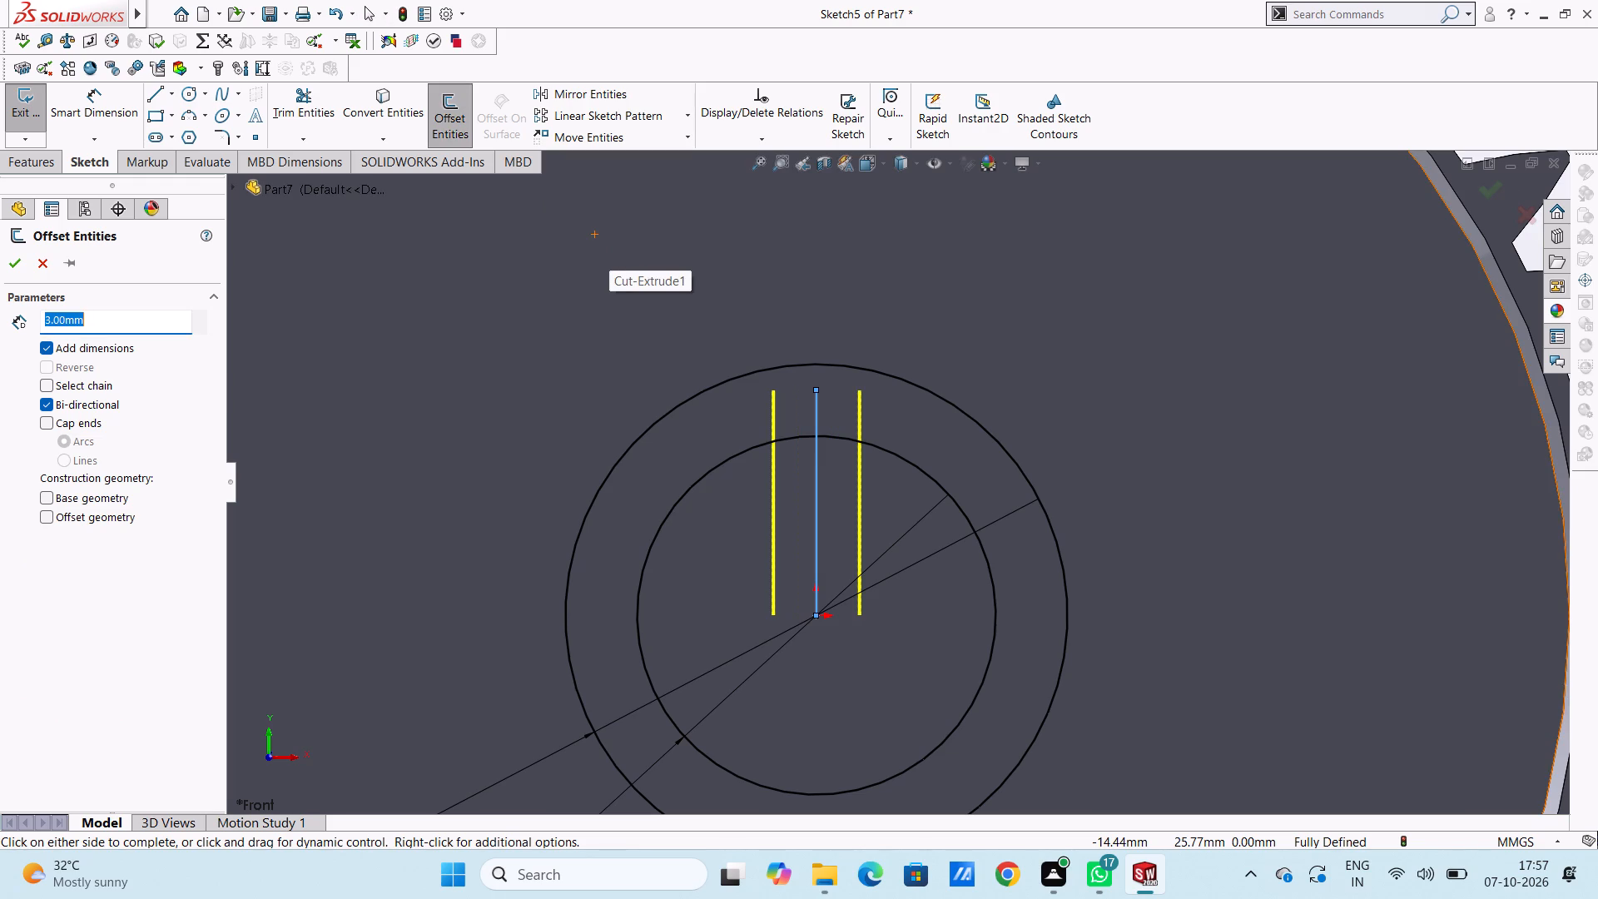
left_click(17, 273)
Draw a horizontal line joining the upper ends of the two offset lines to close the keyway's top.
left_click(152, 94)
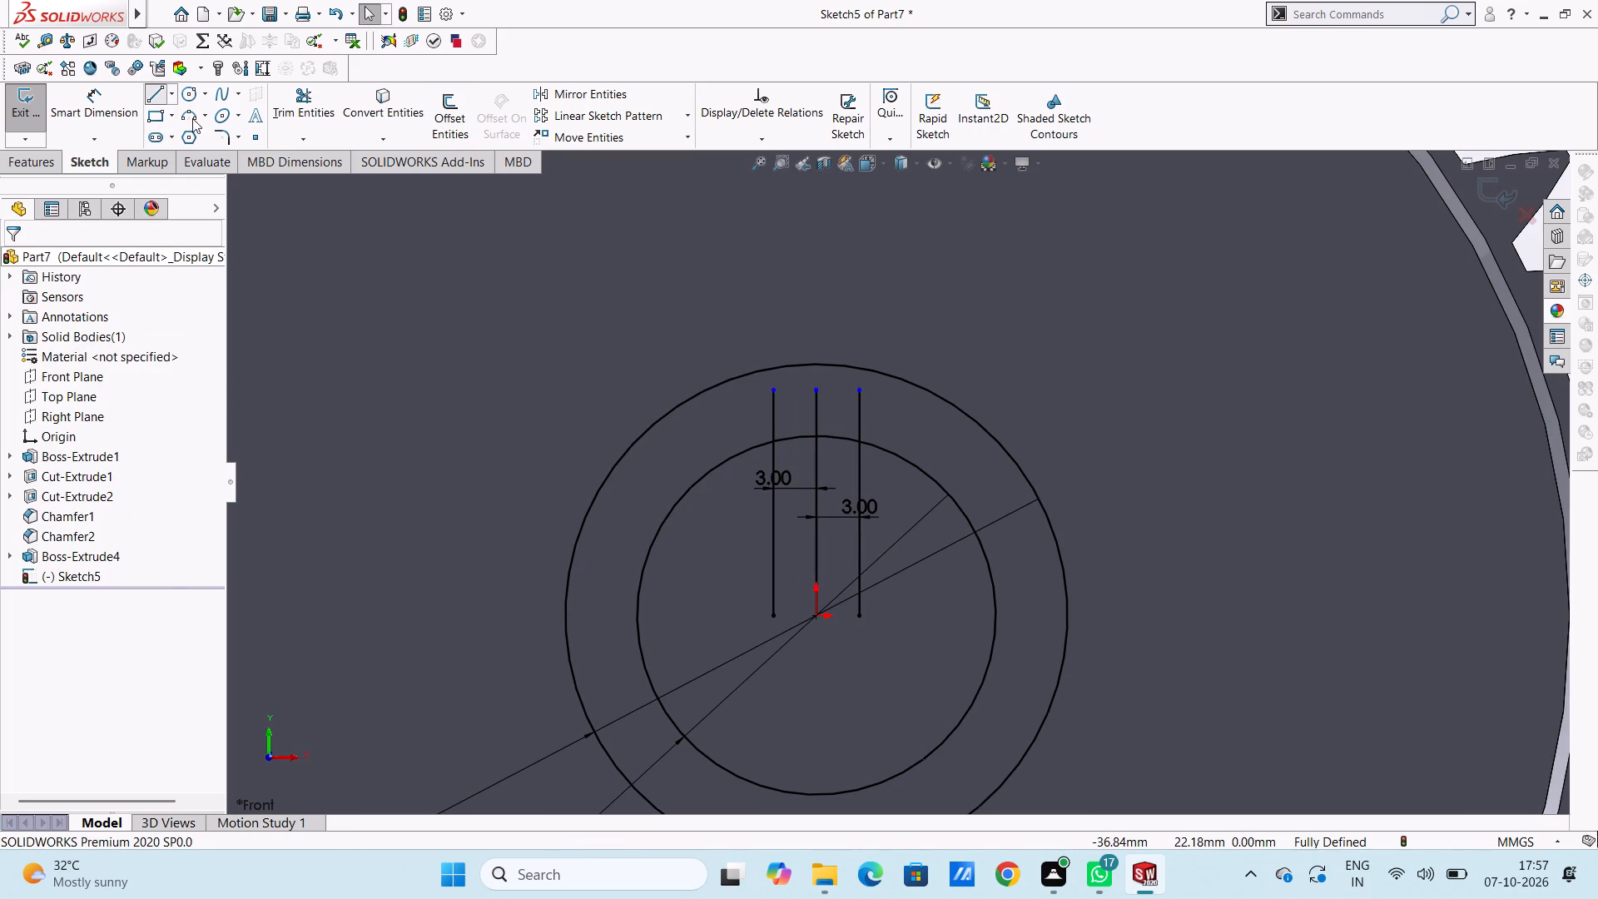
left_click(772, 394)
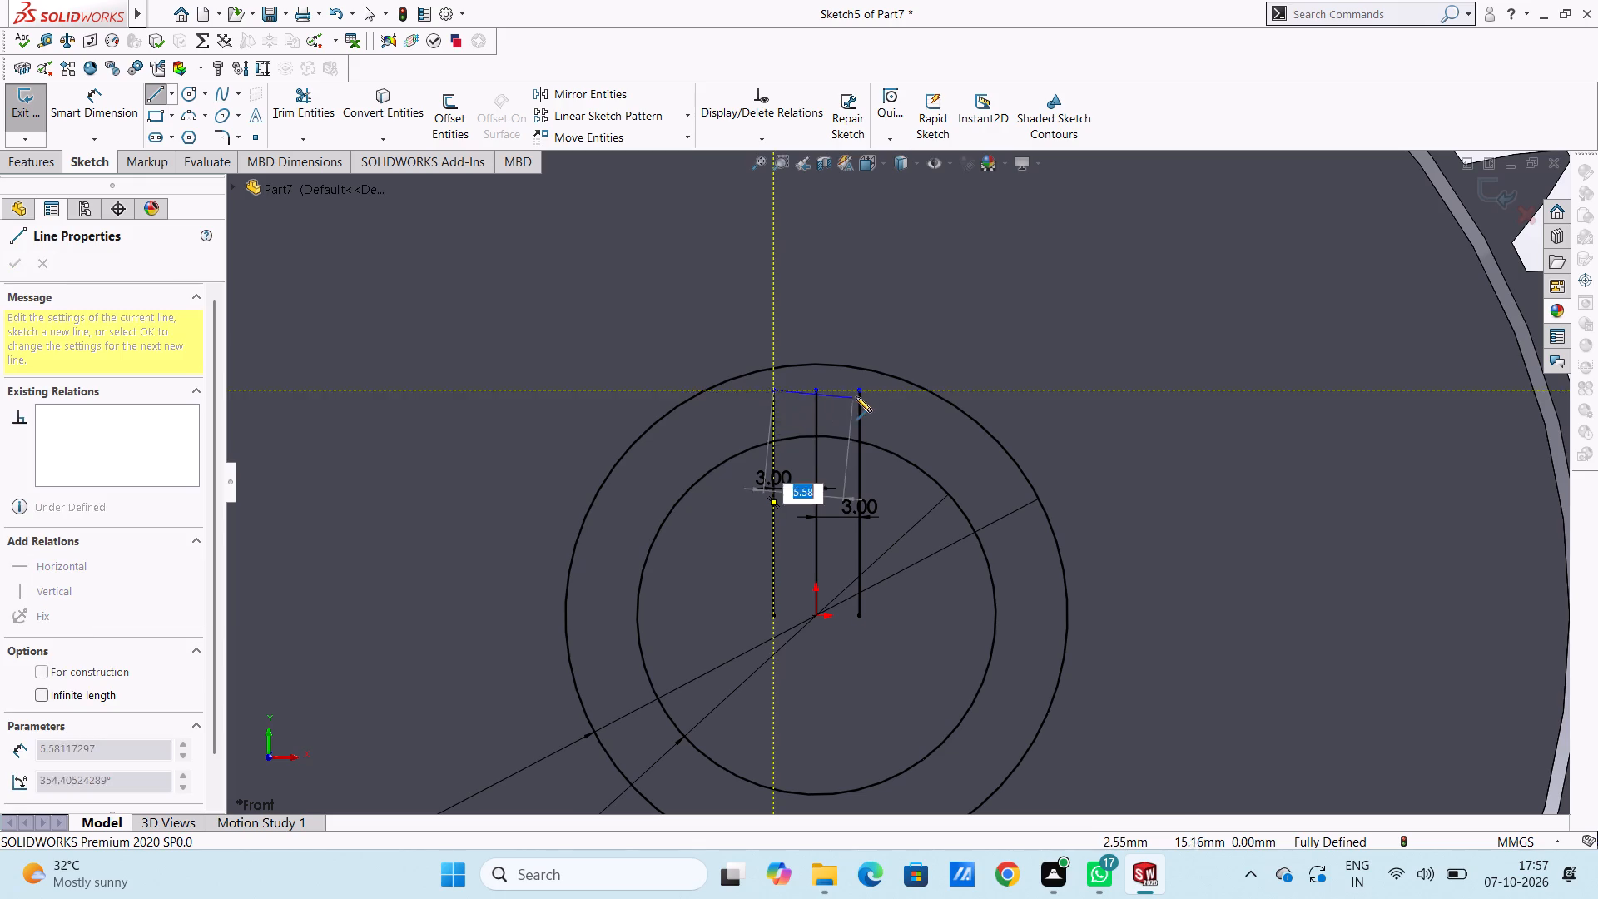
left_click(861, 395)
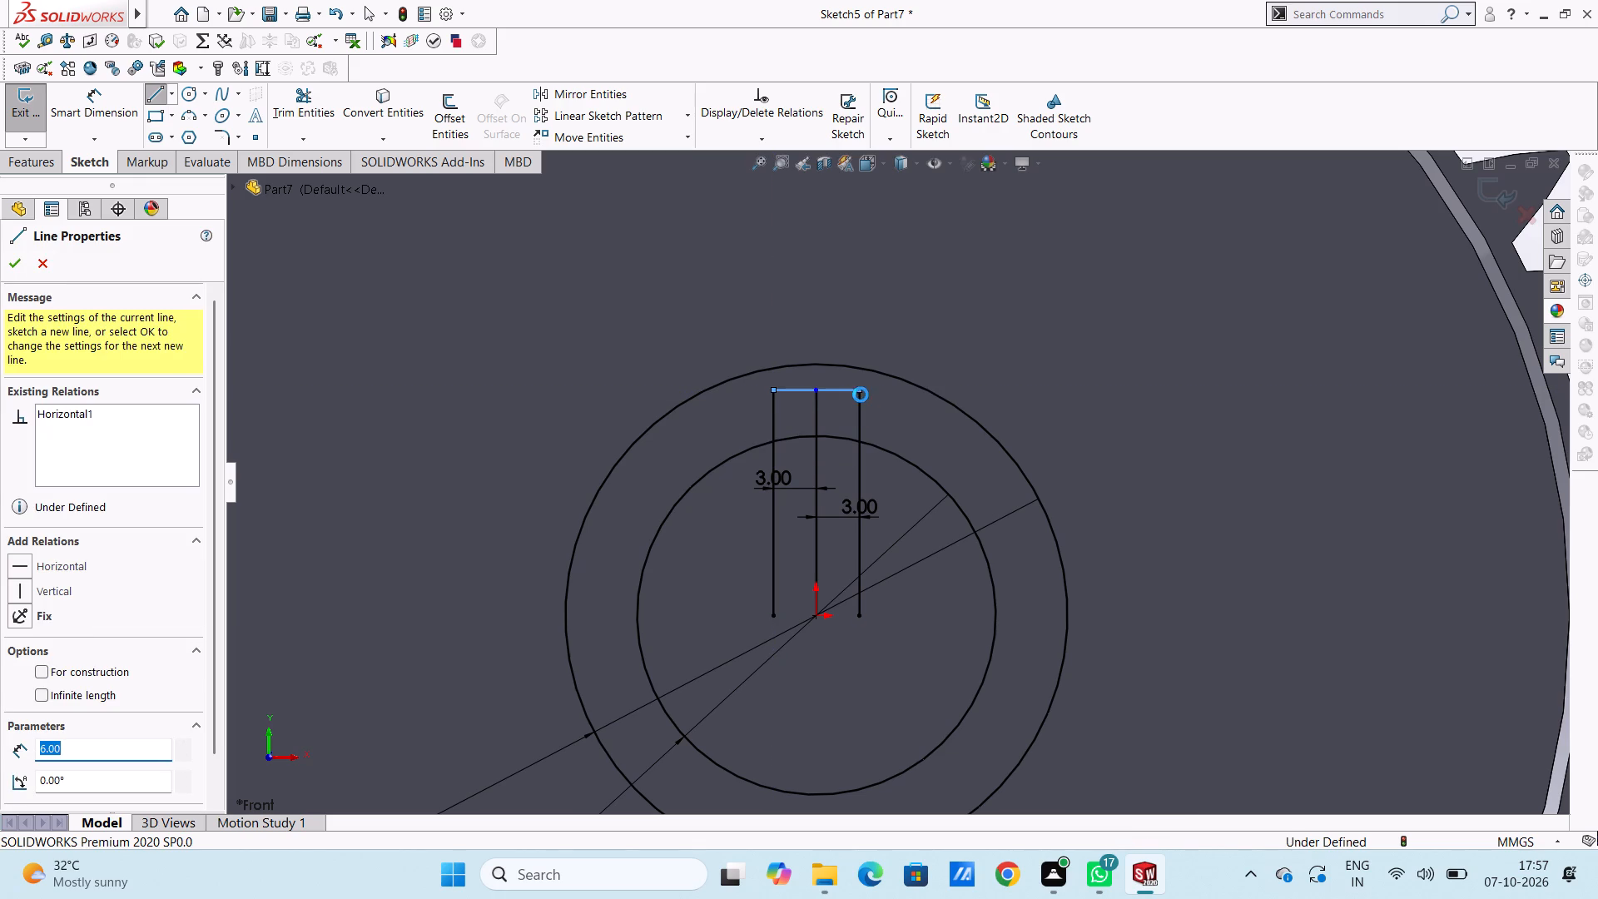
key("Escape")
key("Escape")
Trim the offset lines inside the 25 mm circle, the whole centre line and the arc between the keyway sides, leaving an open notch.
left_click(298, 98)
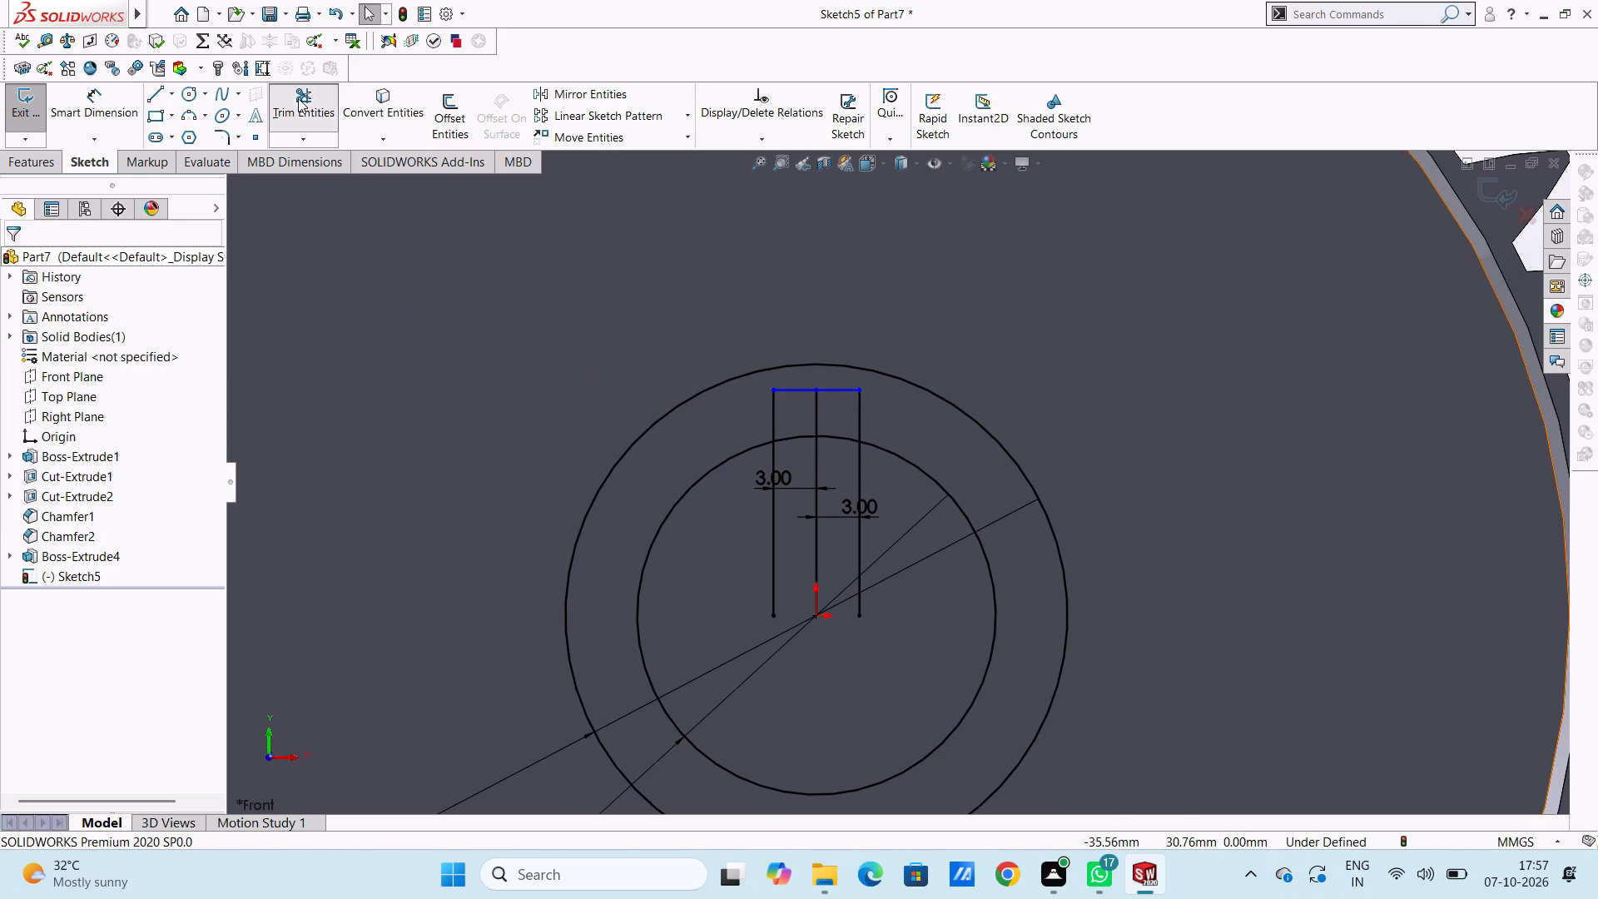
left_click(772, 465)
left_click(820, 474)
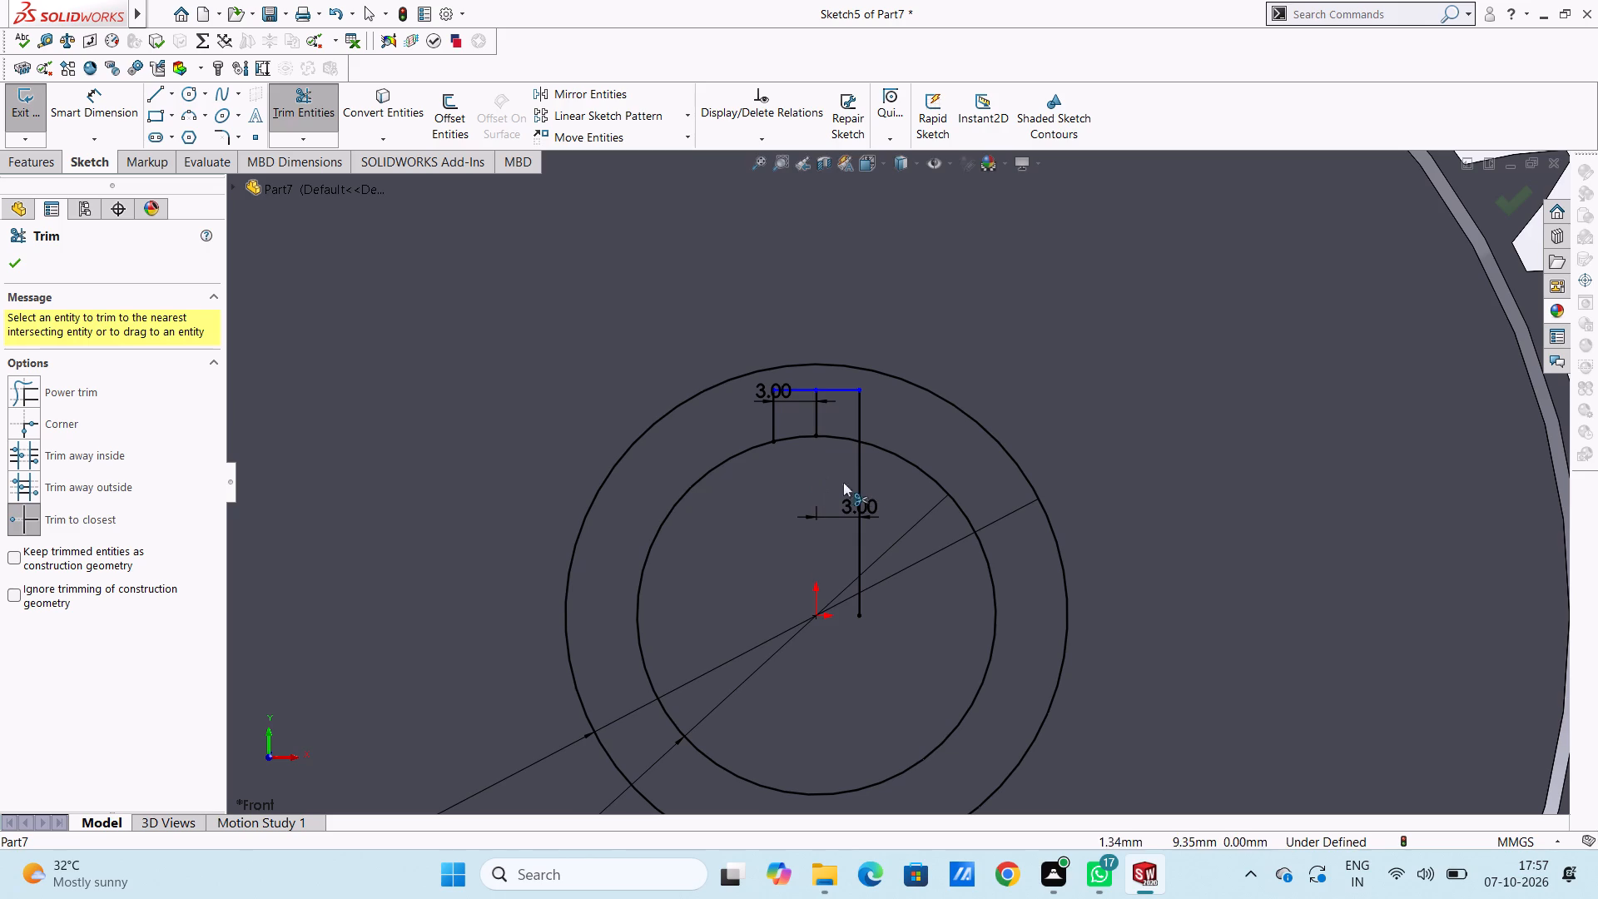
left_click(863, 484)
left_click(816, 415)
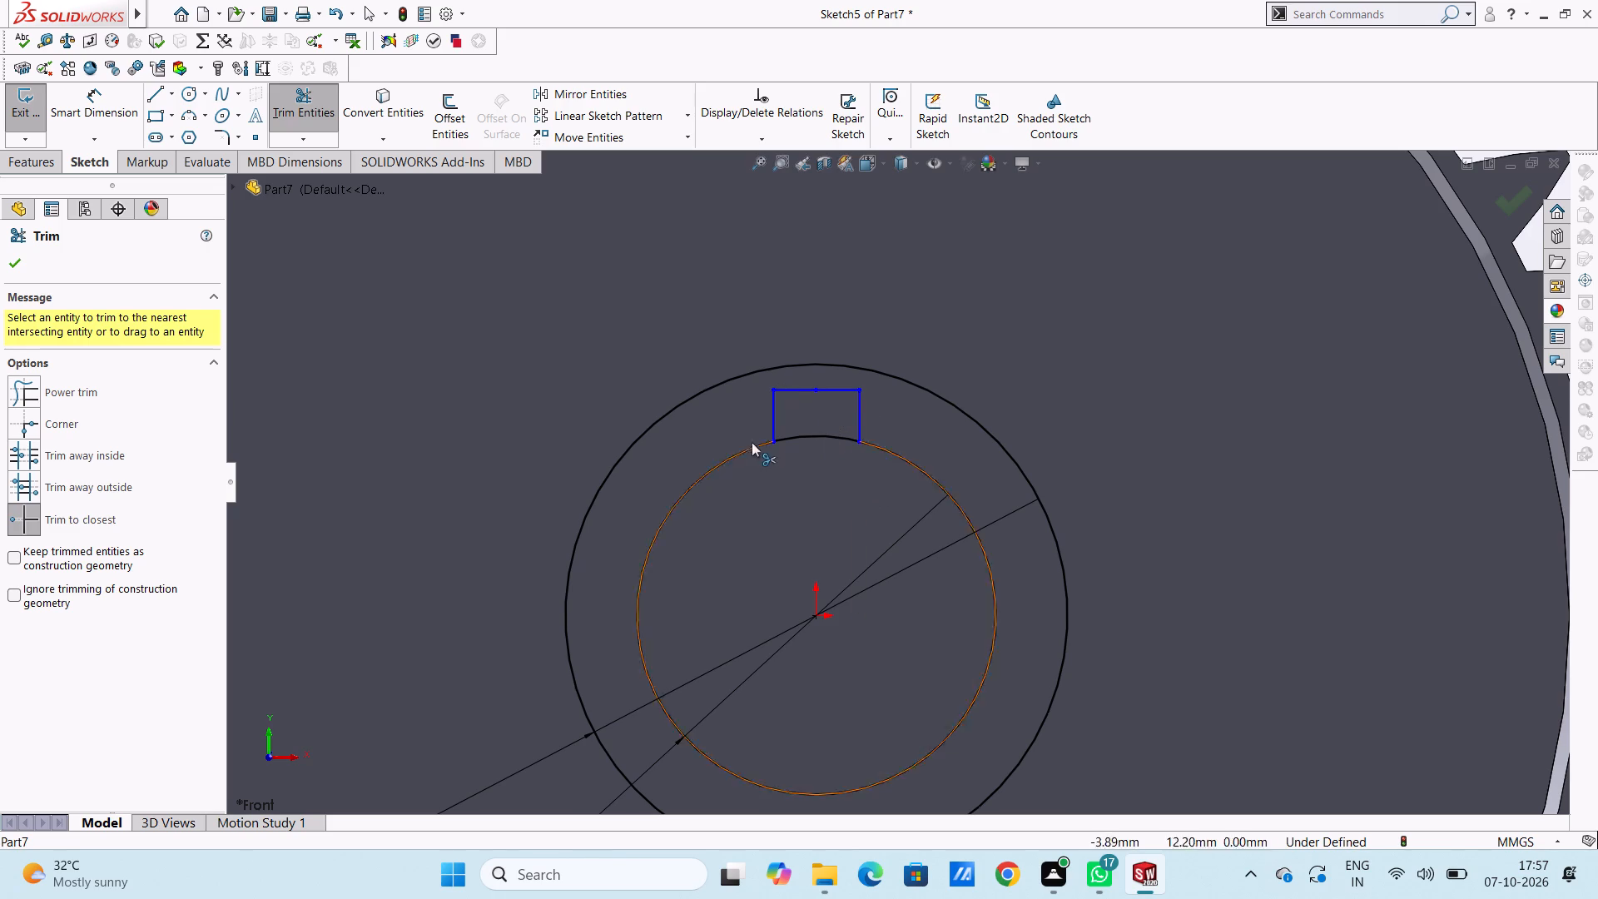
left_click(804, 432)
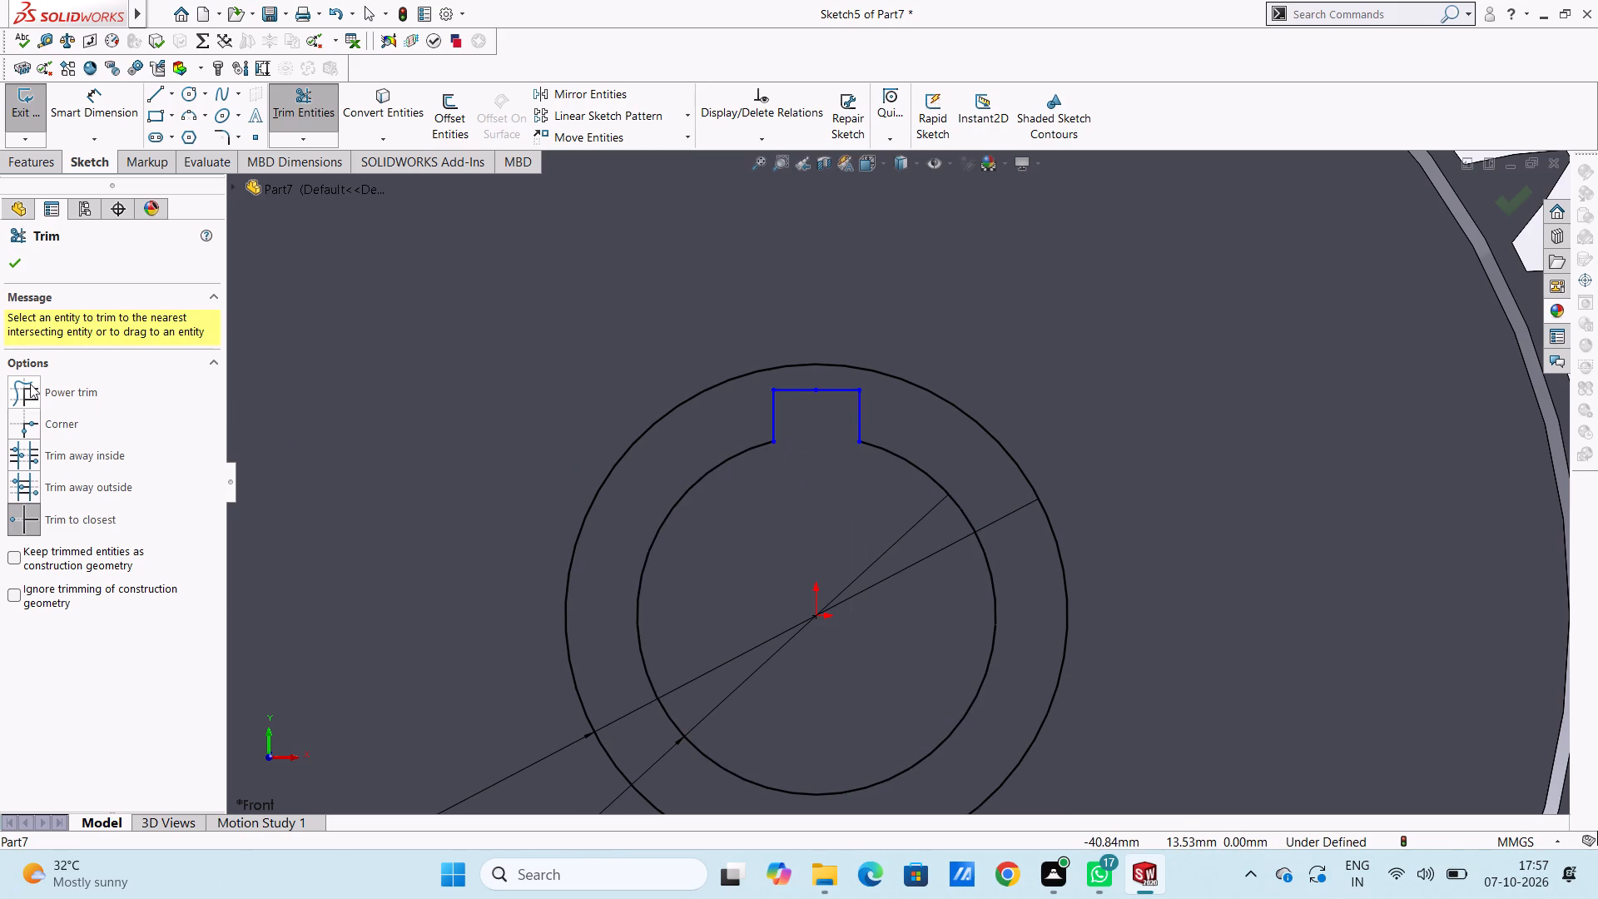
left_click(22, 259)
Dimension the width of the keyway along its top line, placing the dimension above the hub circle.
left_click(98, 97)
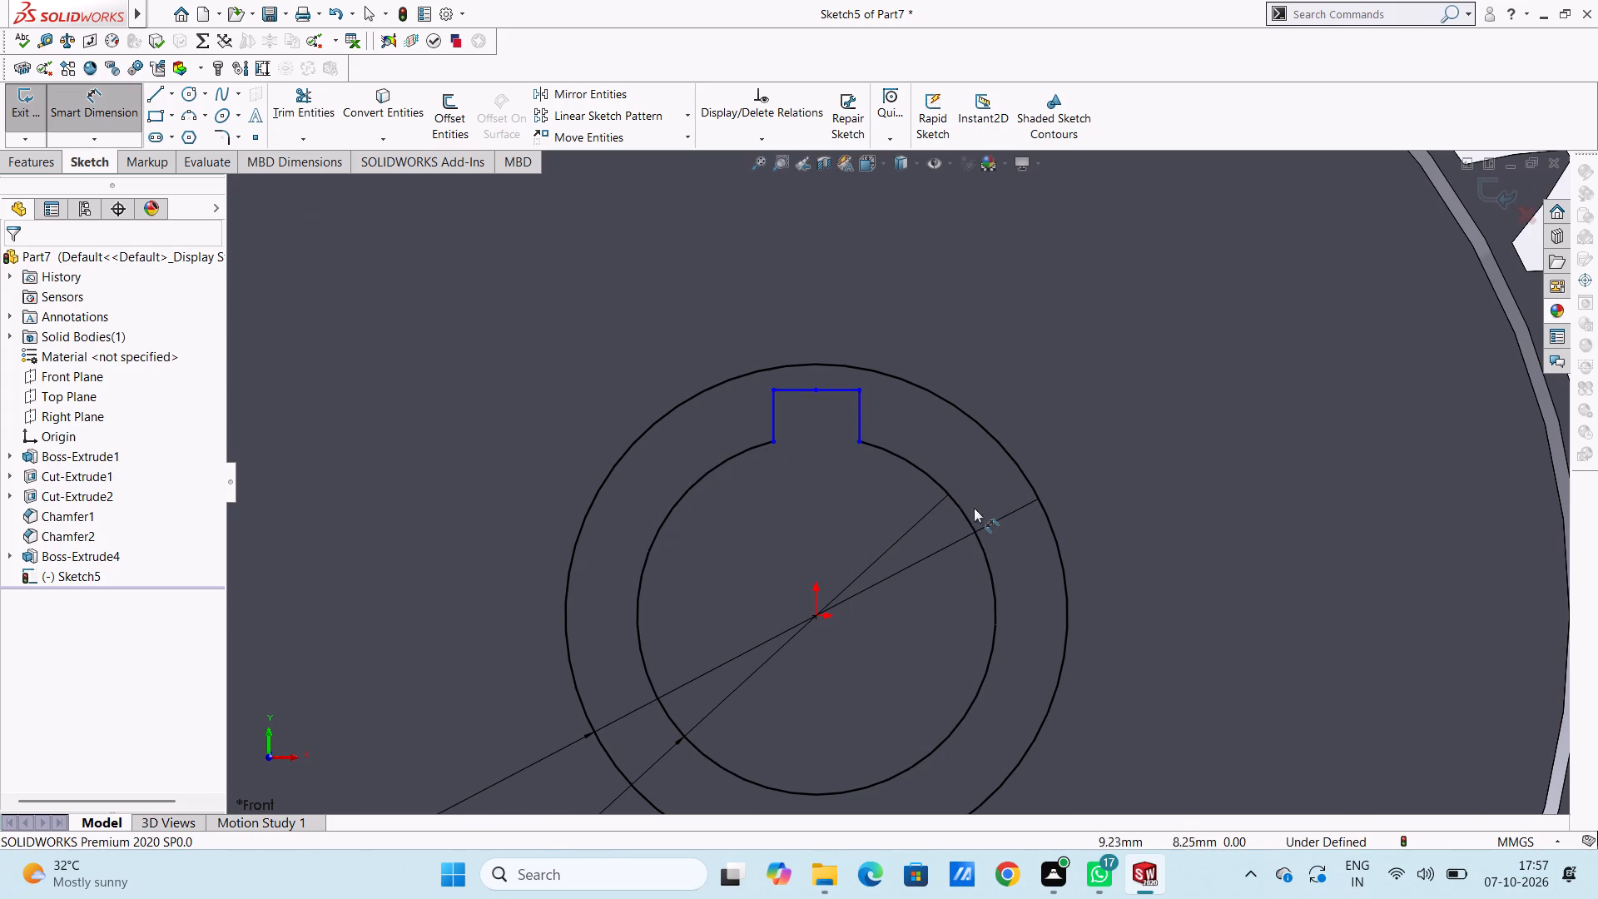
scroll(975, 508, "up", 4)
scroll(861, 484, "down", 3)
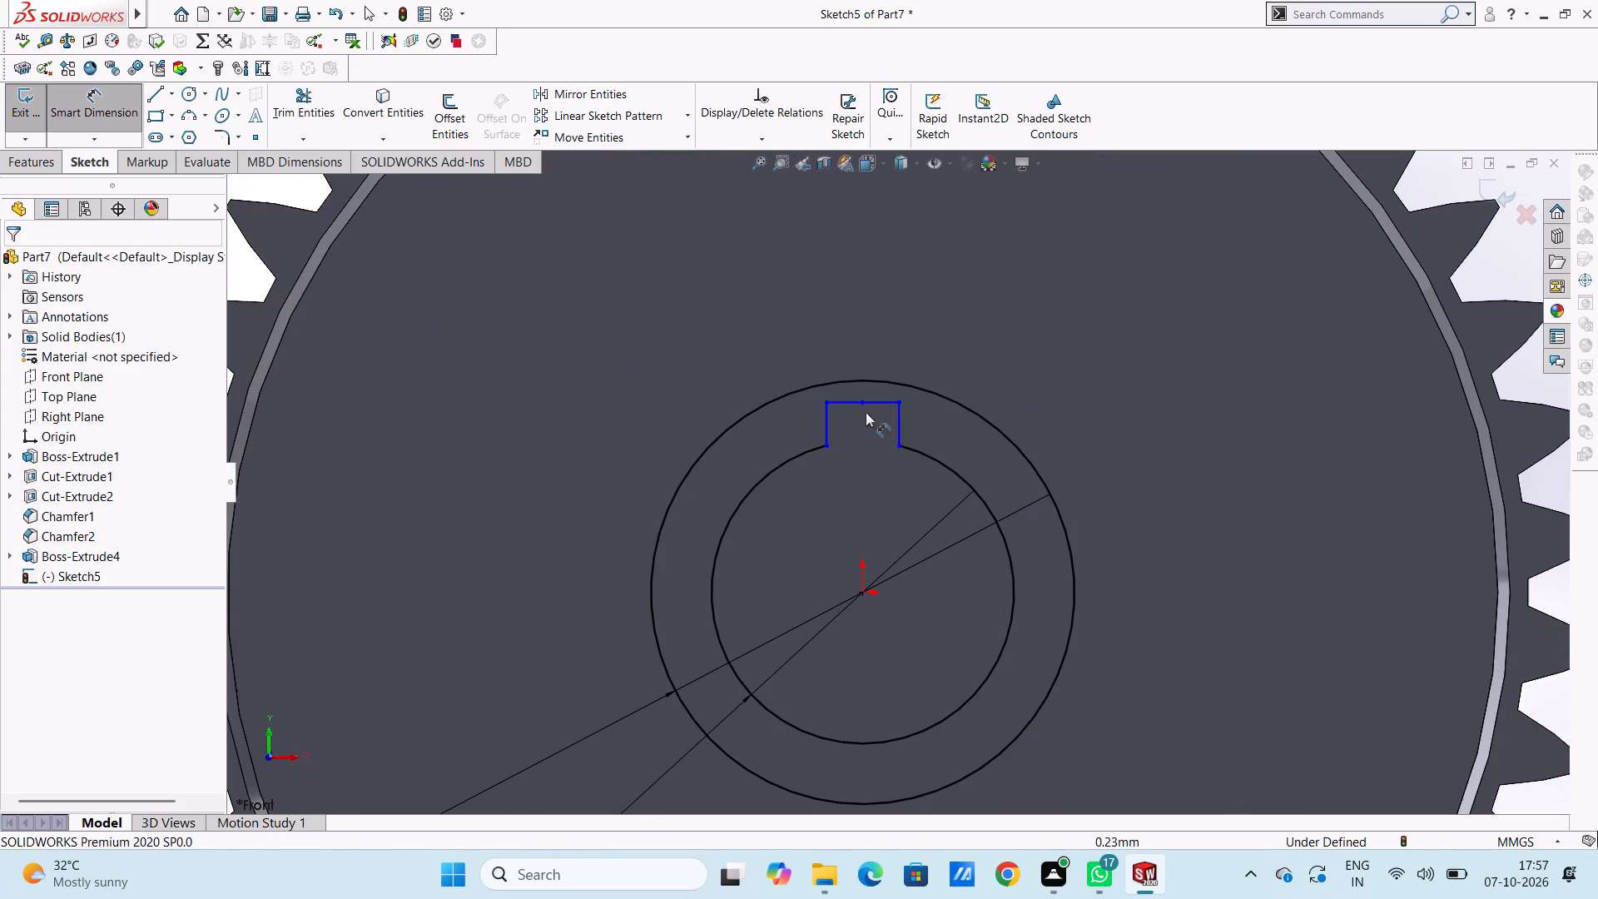
left_click(855, 404)
left_click(841, 221)
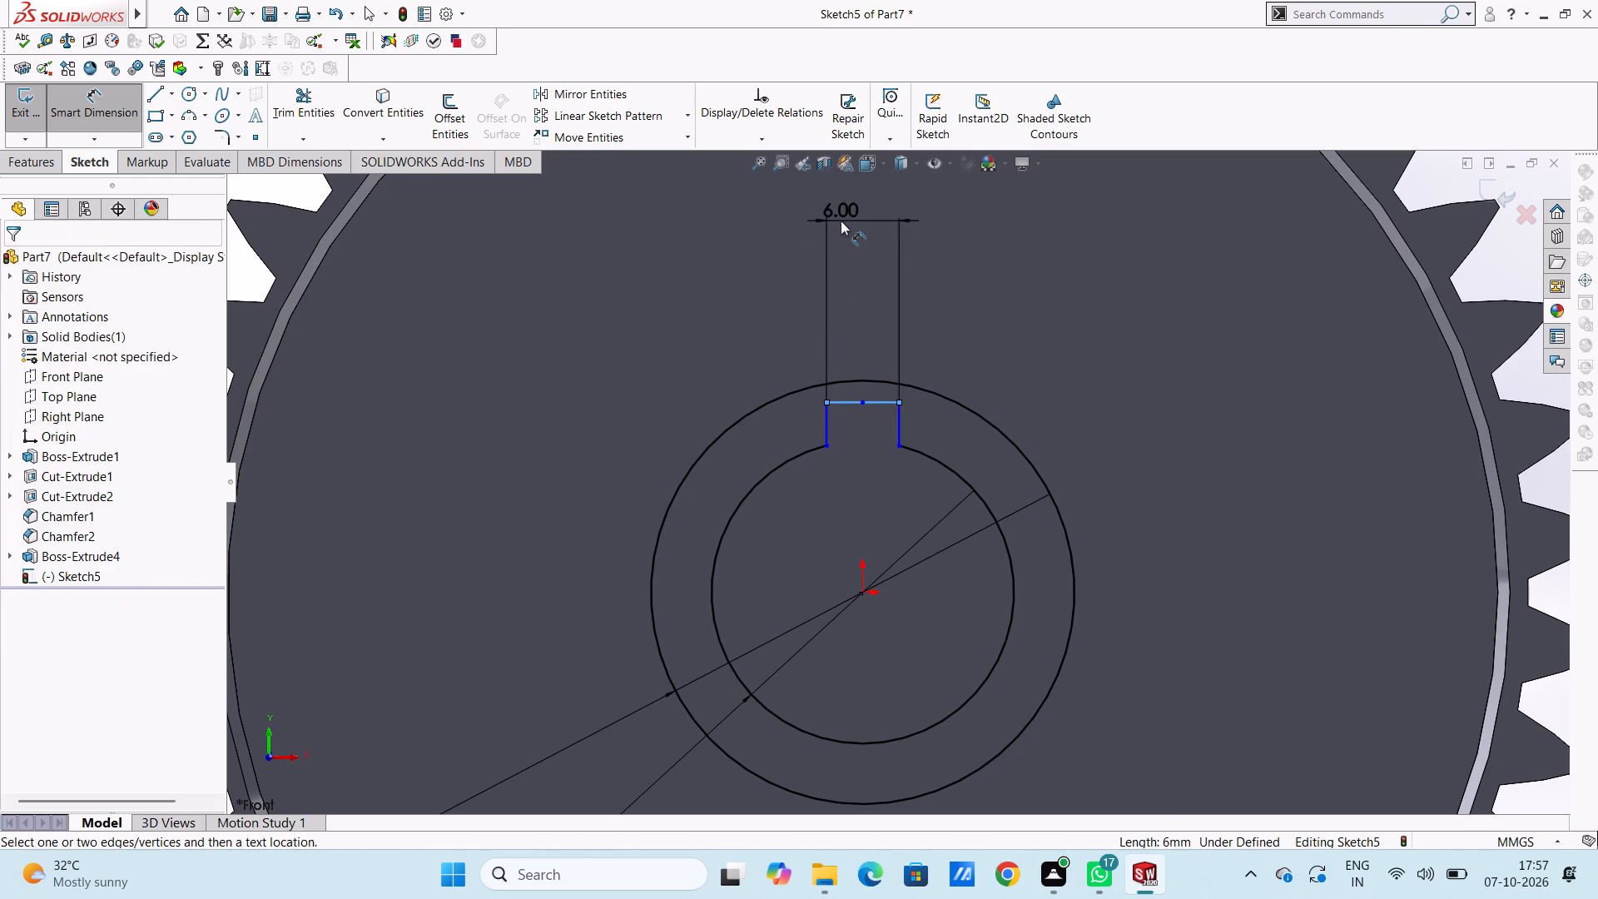
left_click(770, 192)
left_click(740, 245)
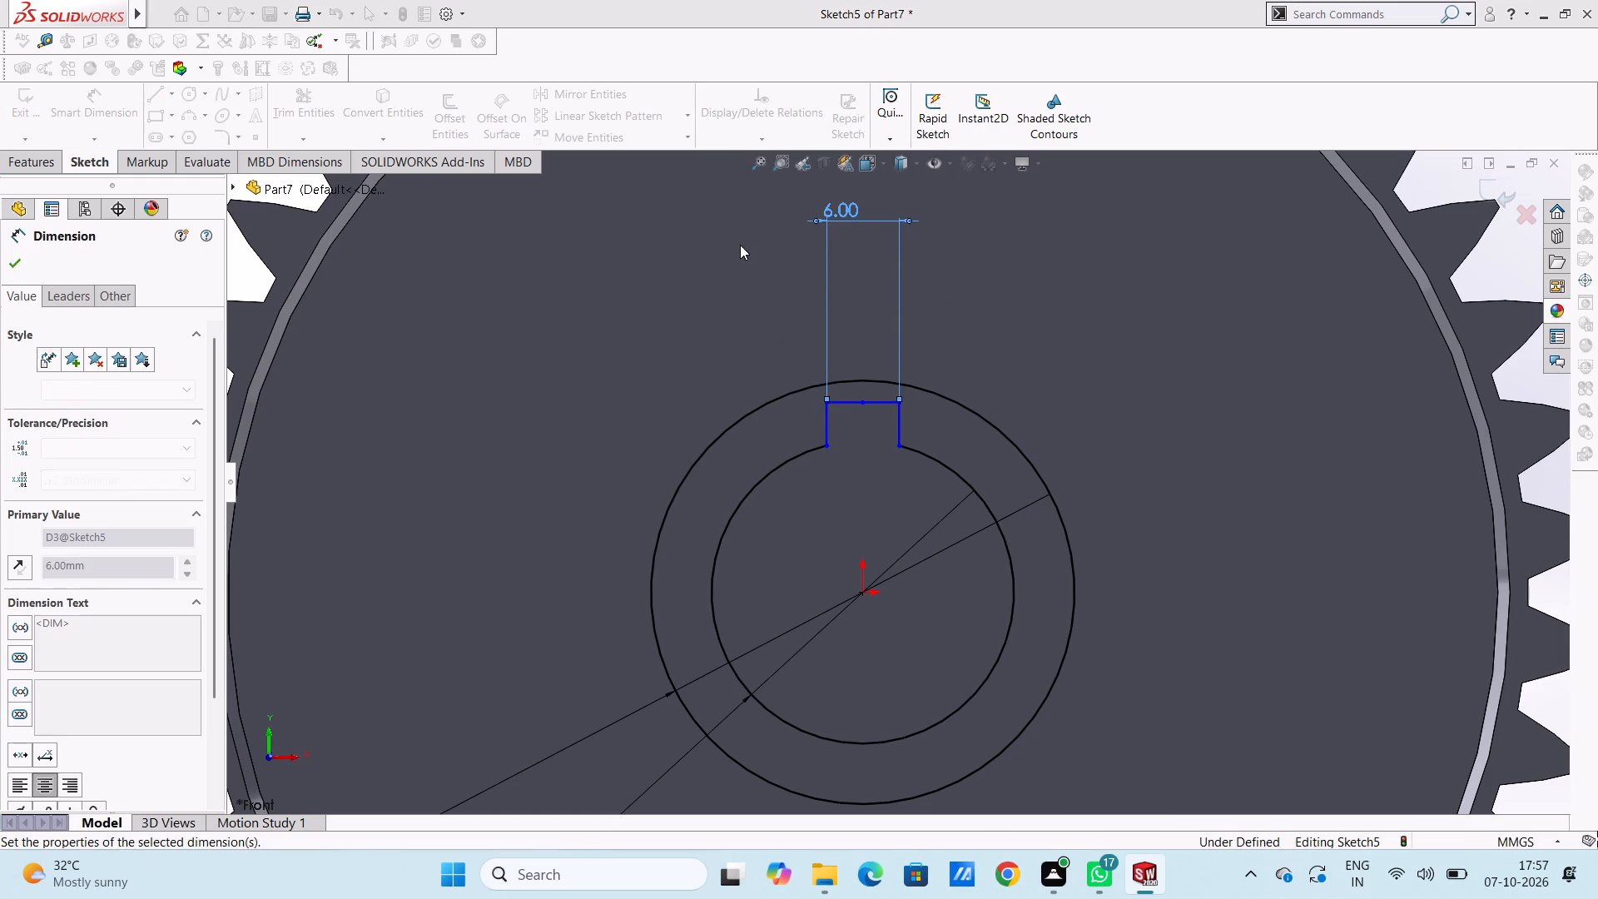
Dimension the horizontal distance between the keyway's upper-left corner and the origin, placing it below the bore.
left_click(828, 405)
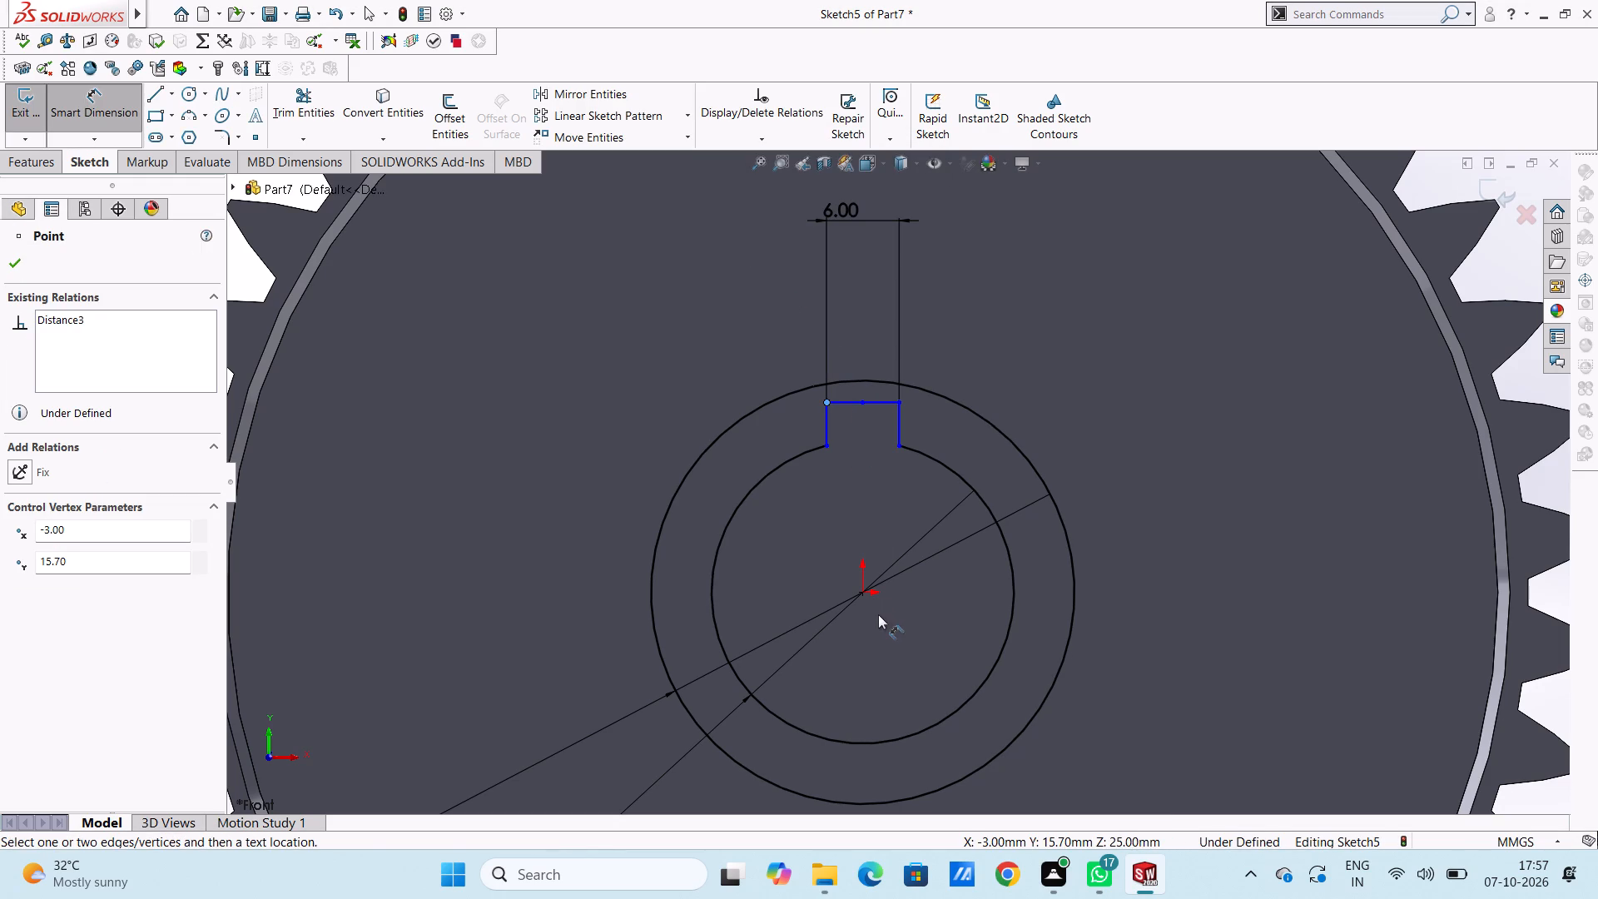
left_click(864, 591)
scroll(854, 653, "up", 5)
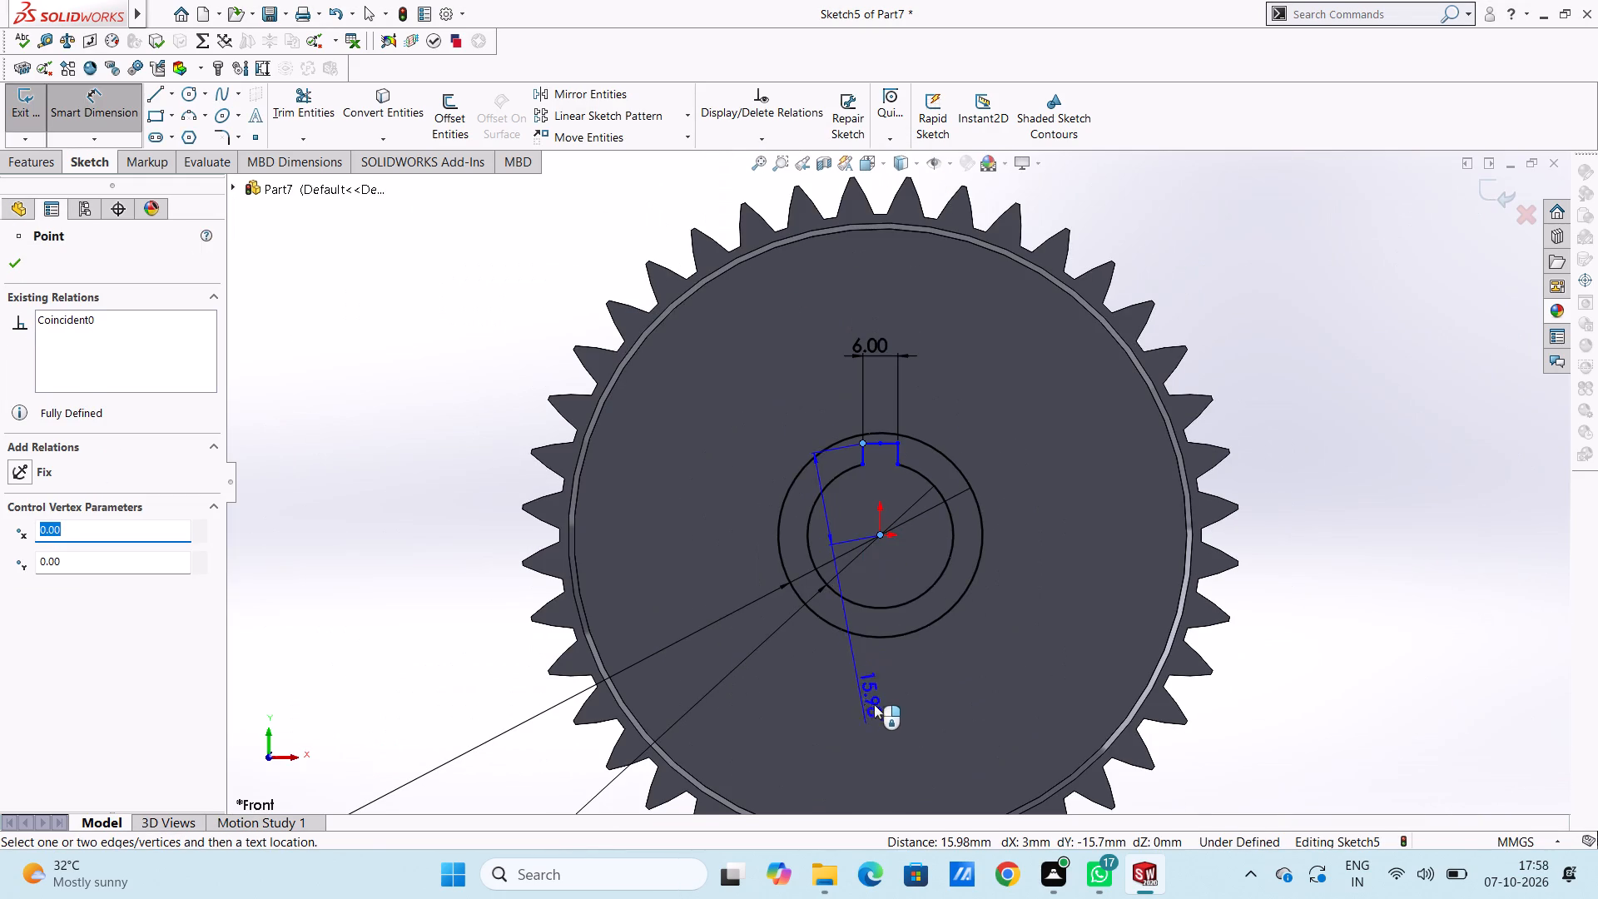
left_click(865, 731)
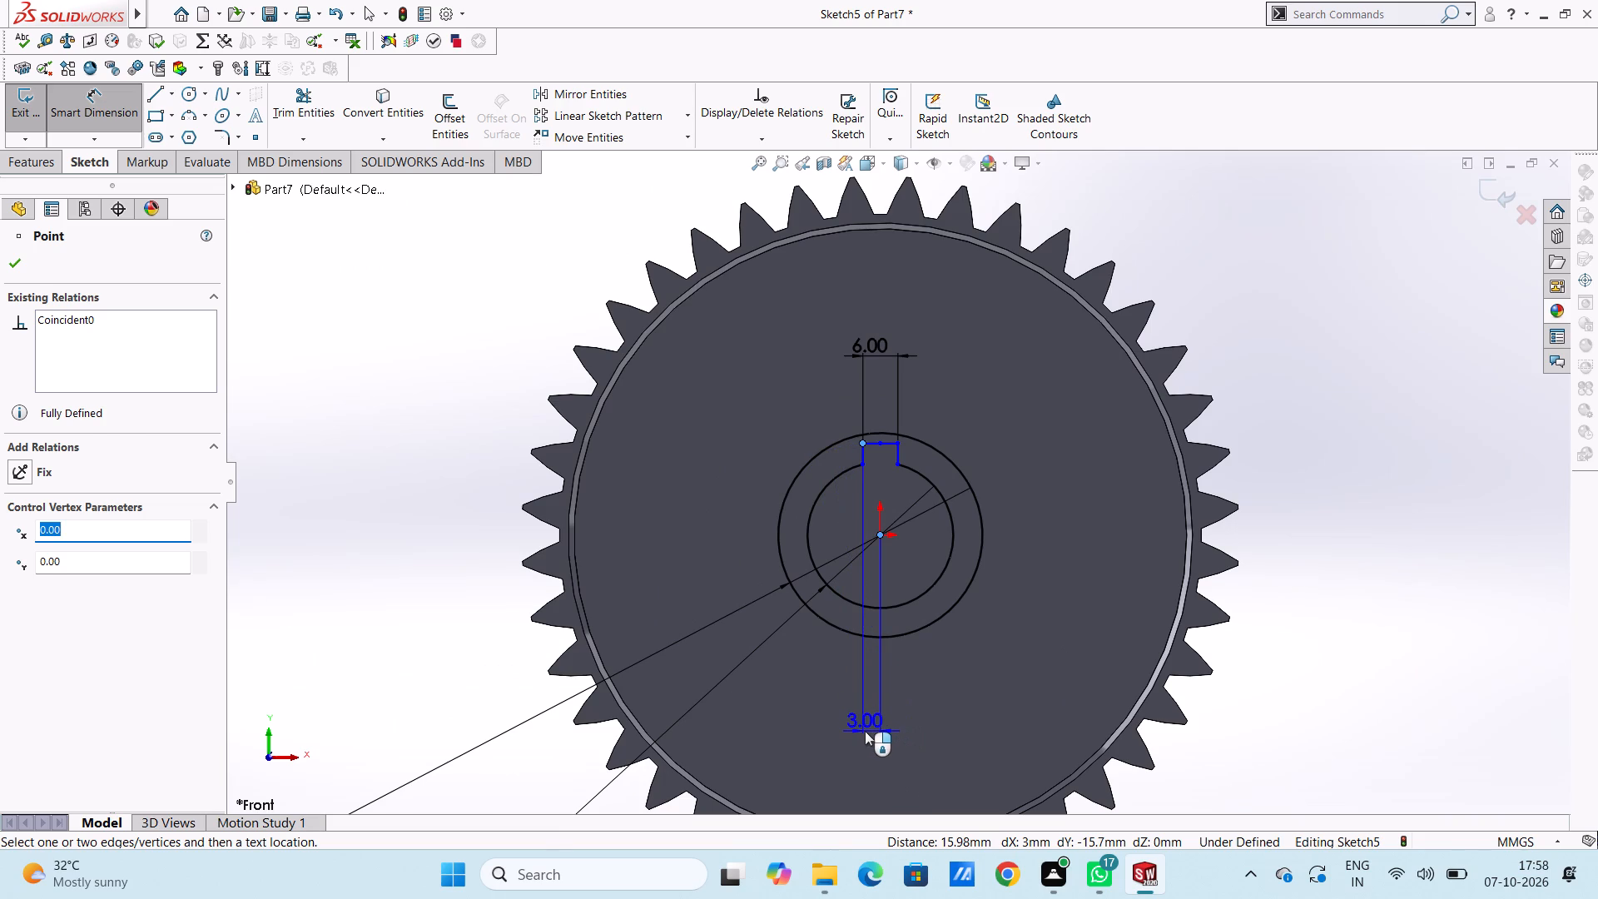
left_click(792, 709)
left_click(792, 688)
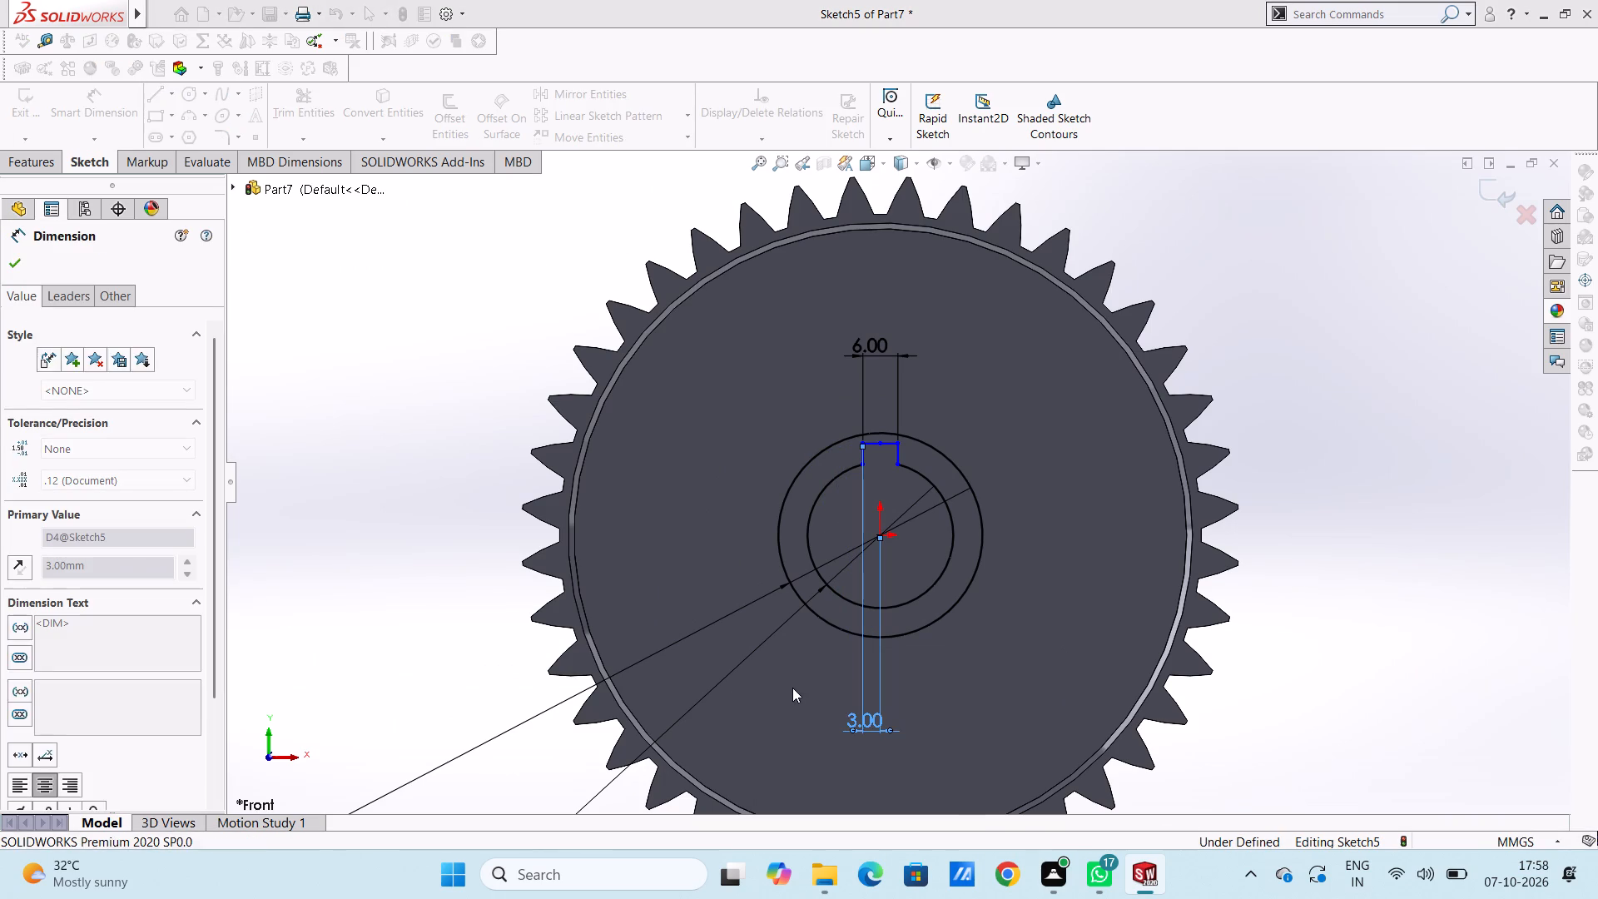
Dimension the vertical distance from the origin to the lower end of the keyway's right side.
scroll(942, 474, "down", 2)
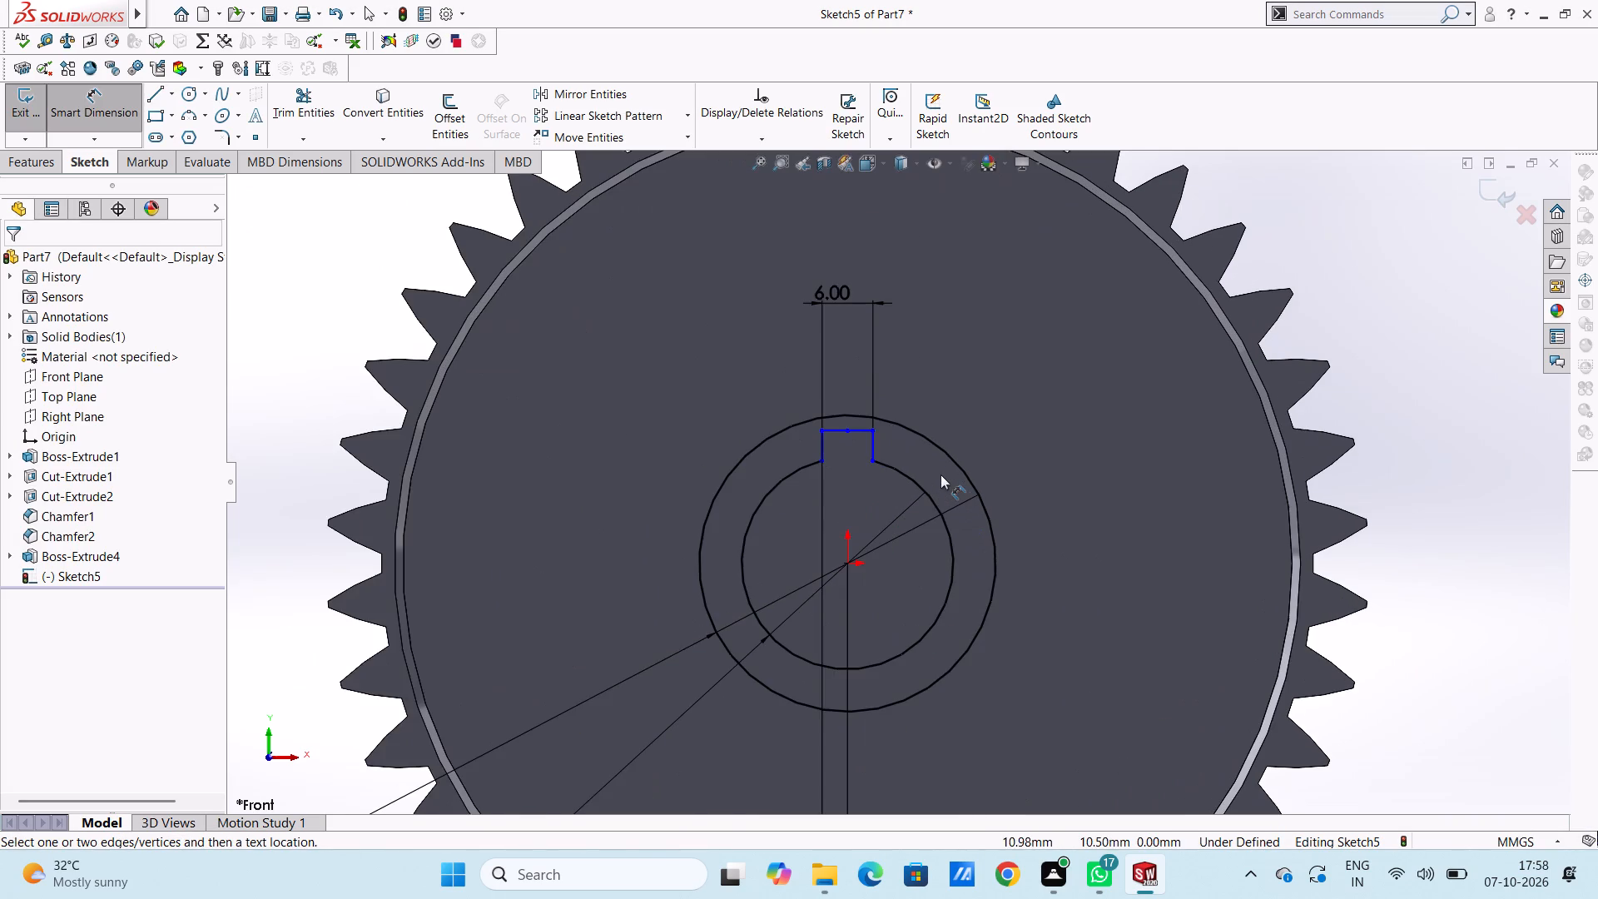
scroll(861, 383, "down", 4)
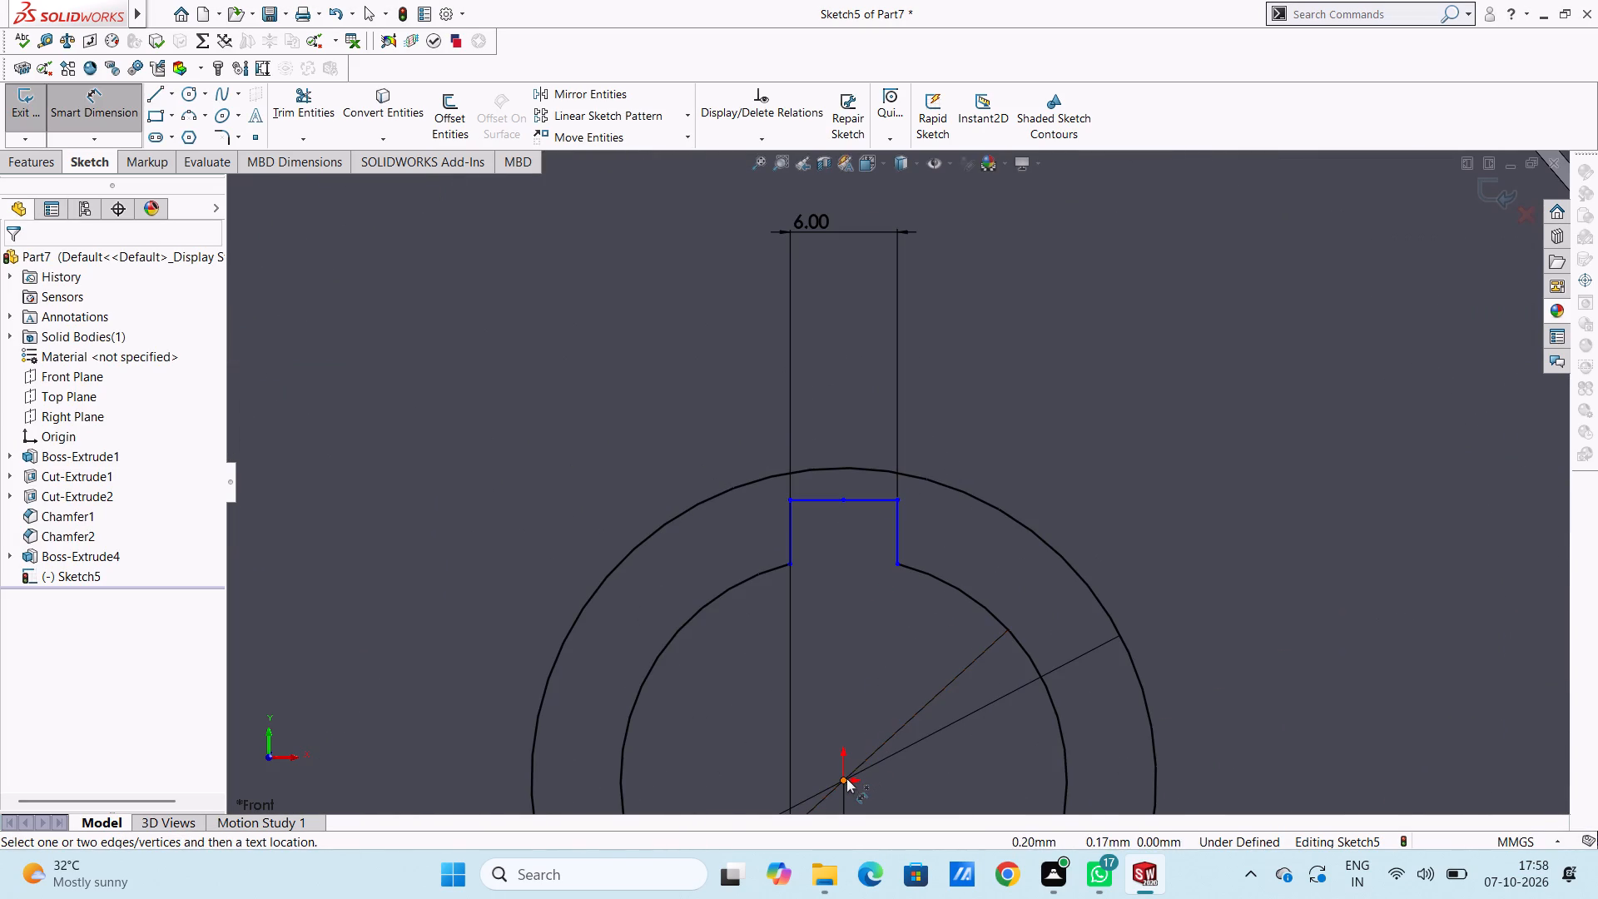
left_click(846, 778)
left_click(899, 569)
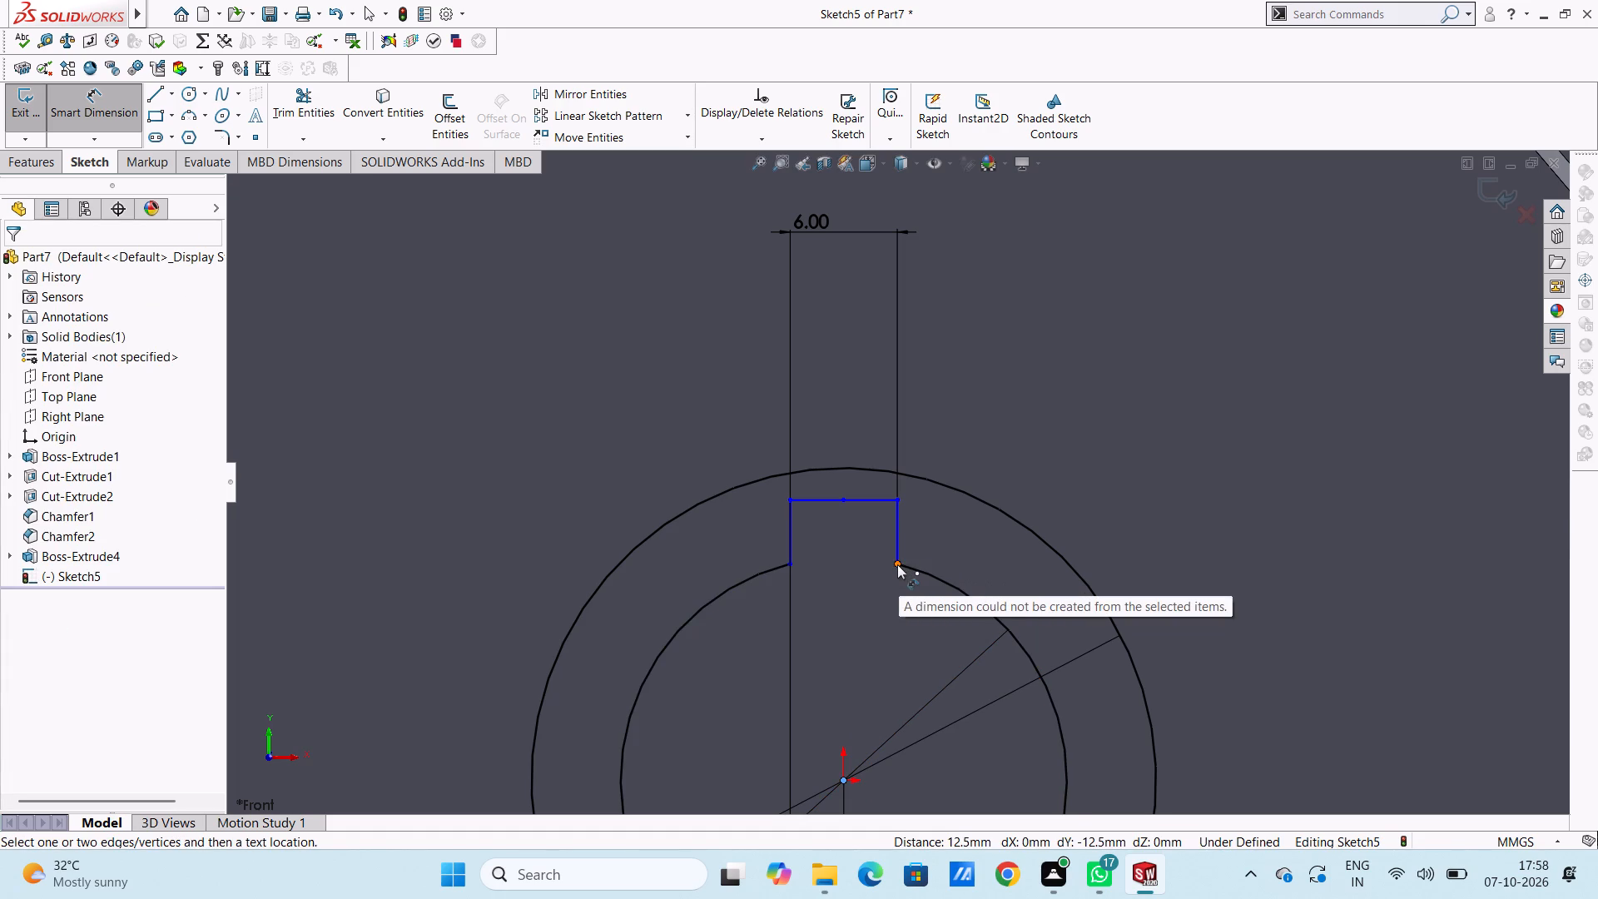
left_click(896, 564)
left_click(1471, 575)
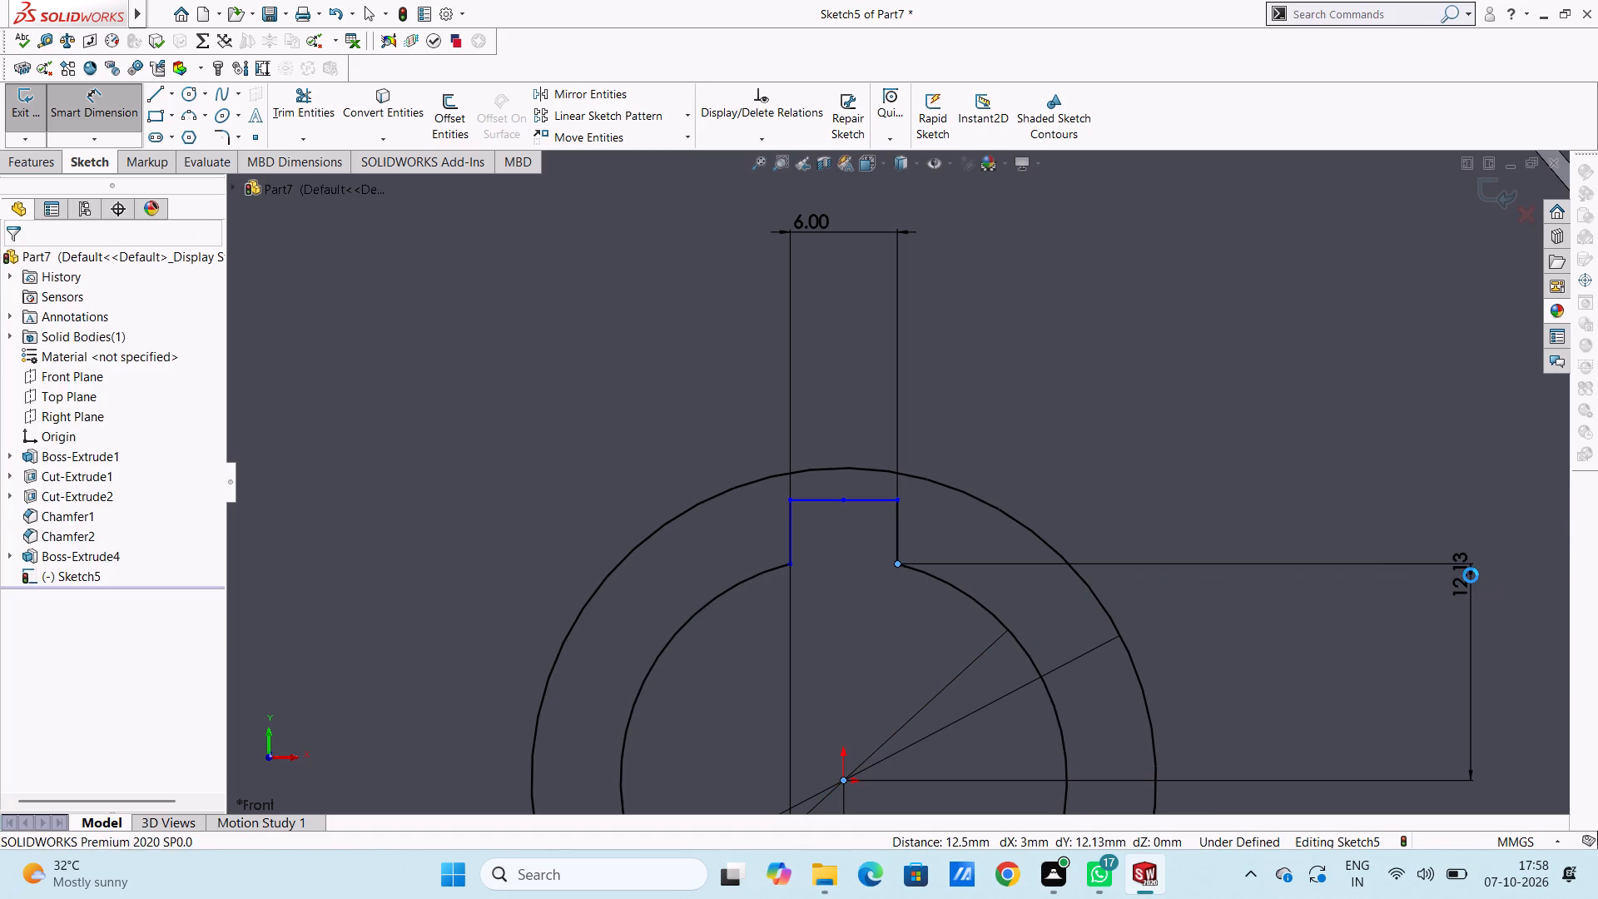
left_click(1397, 551)
left_click(1256, 511)
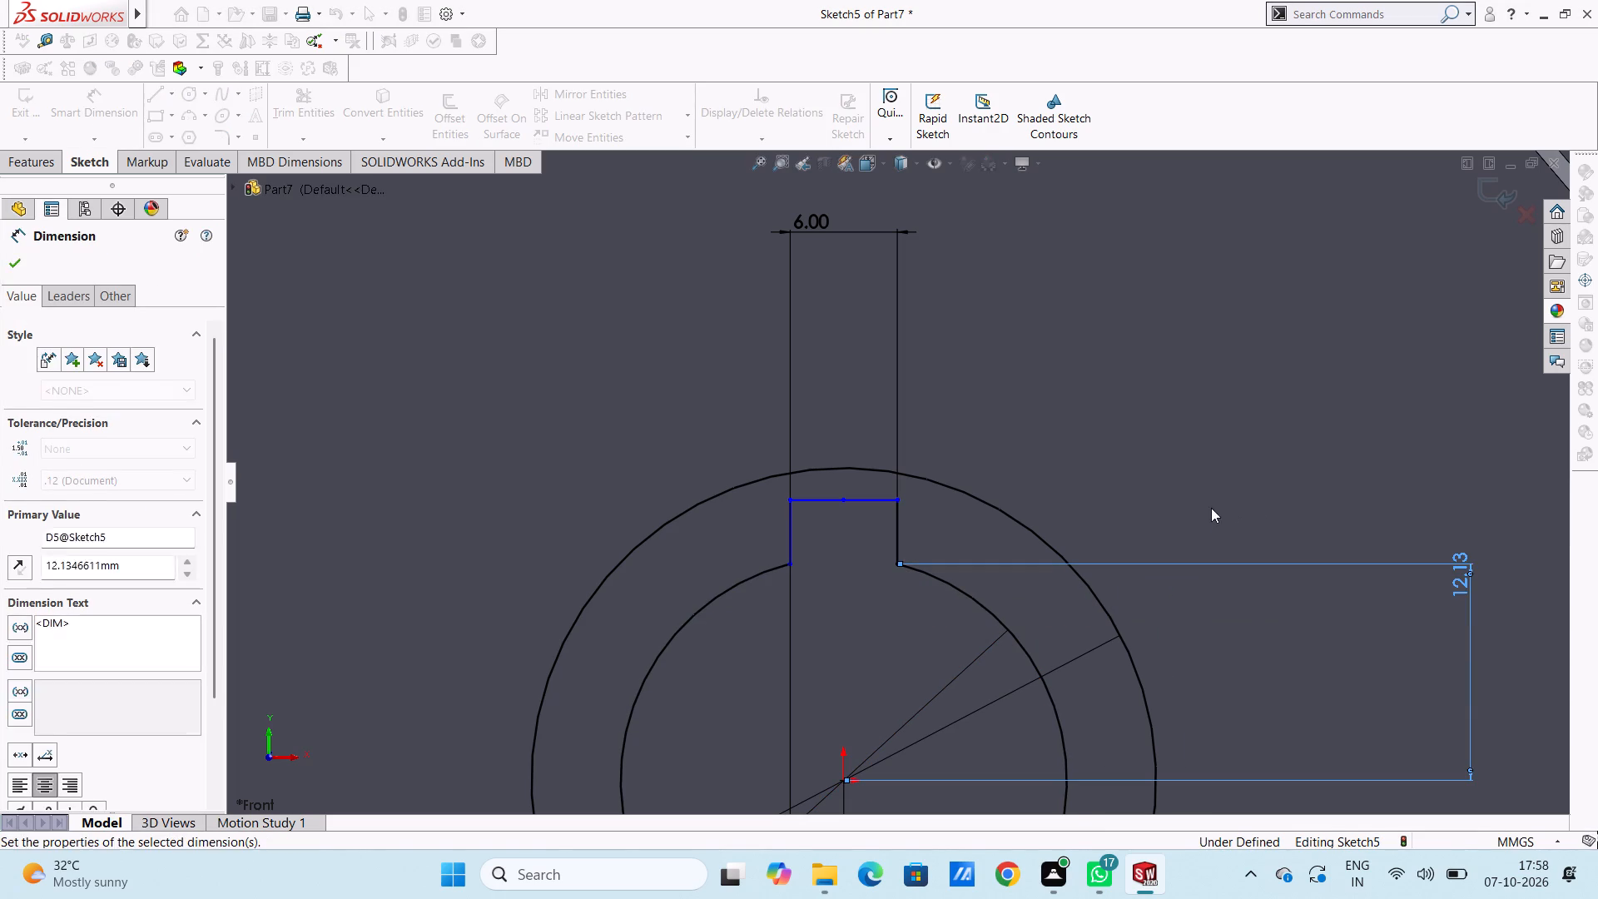
Dimension the vertical distance from the origin to the keyway's top line.
left_click(843, 781)
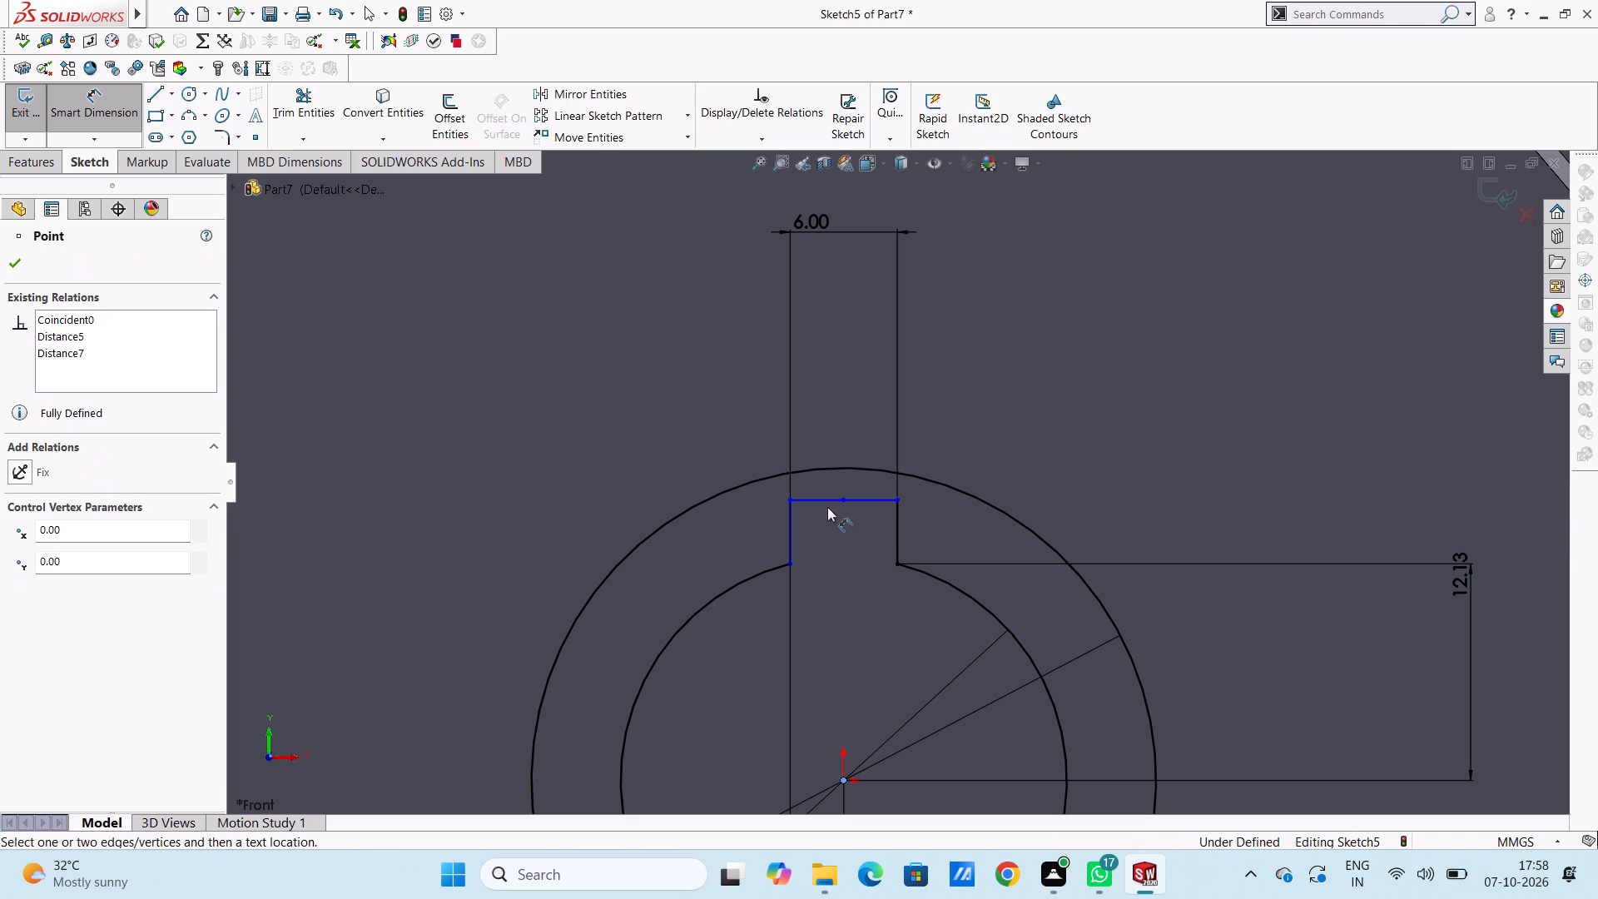
left_click(827, 501)
left_click(1425, 544)
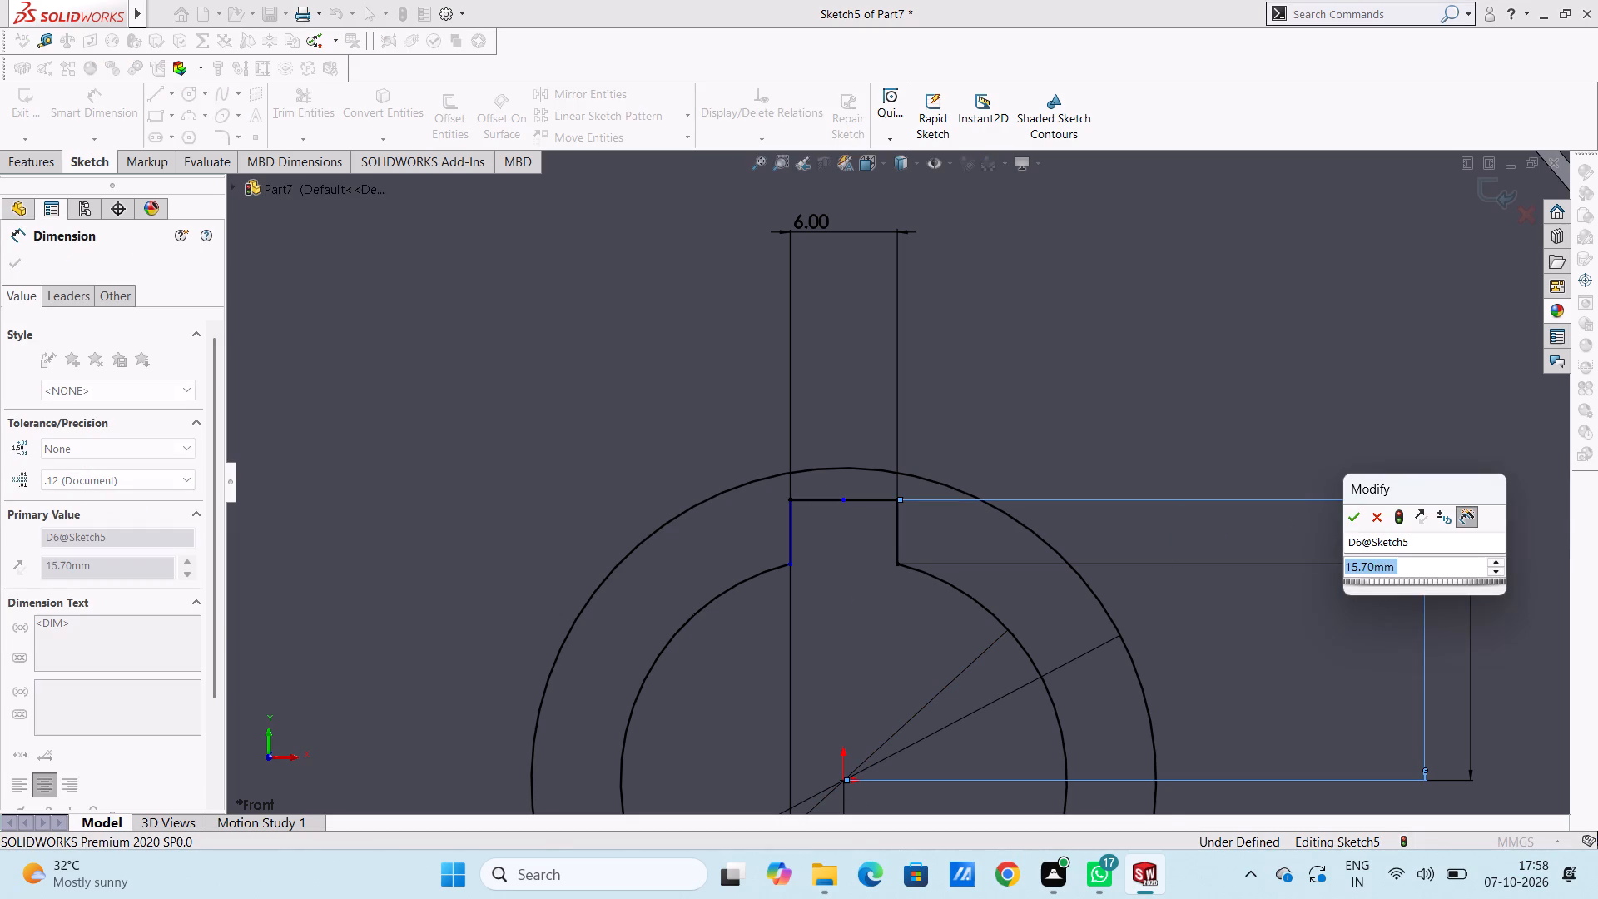
left_click(1357, 516)
left_click(1160, 446)
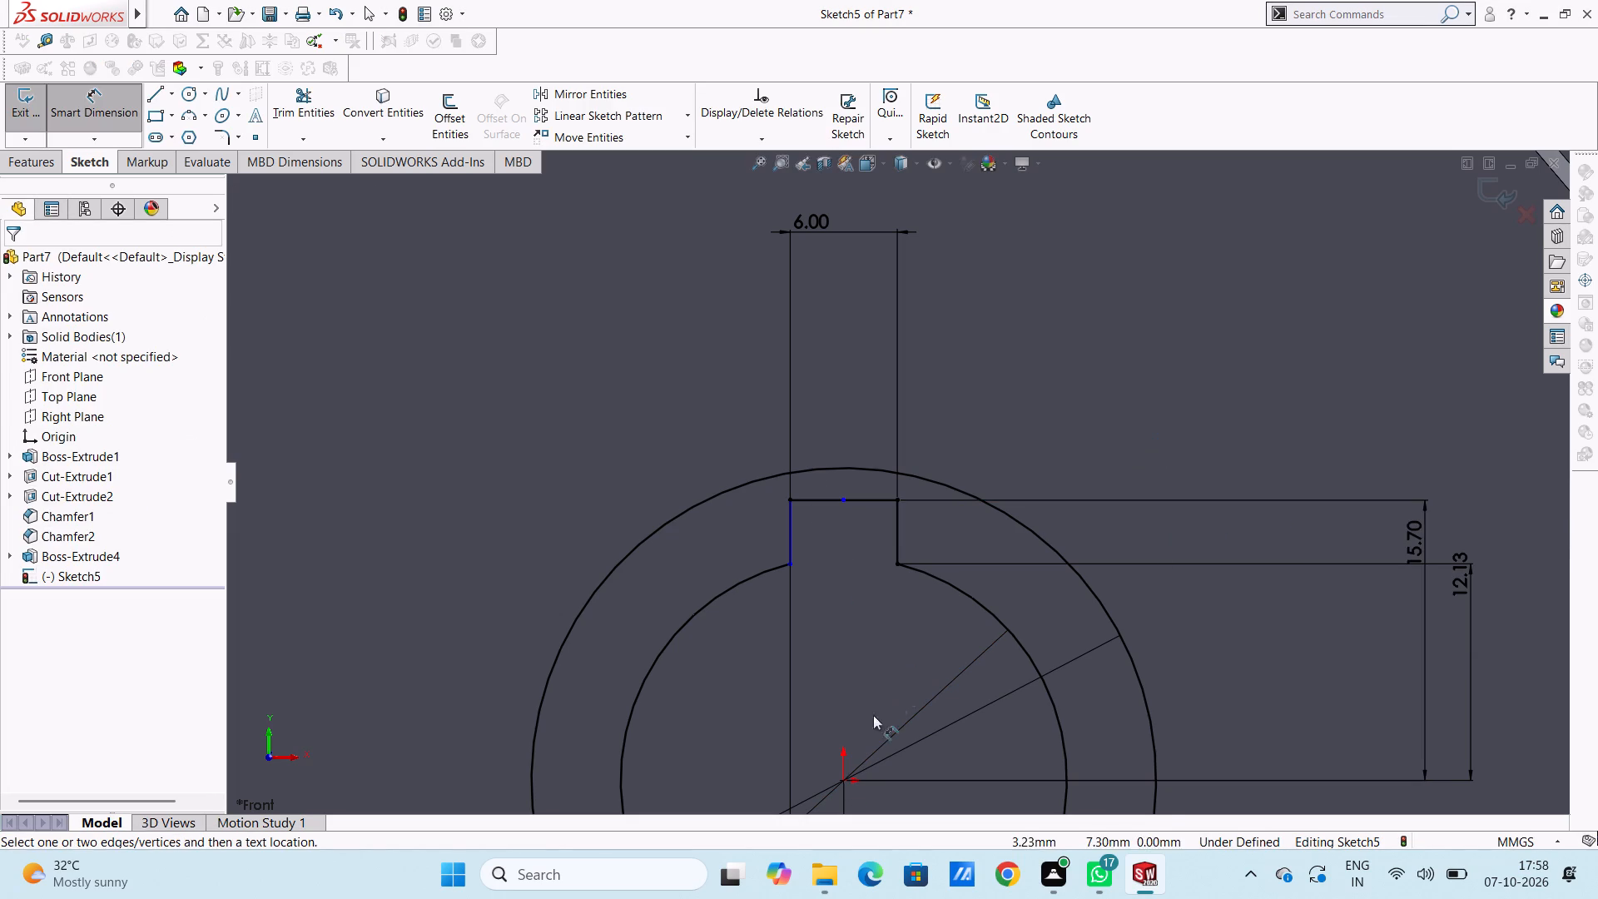
Dimension the vertical distance from the origin to the lower end of the keyway's left side, fully defining the sketch.
left_click(843, 779)
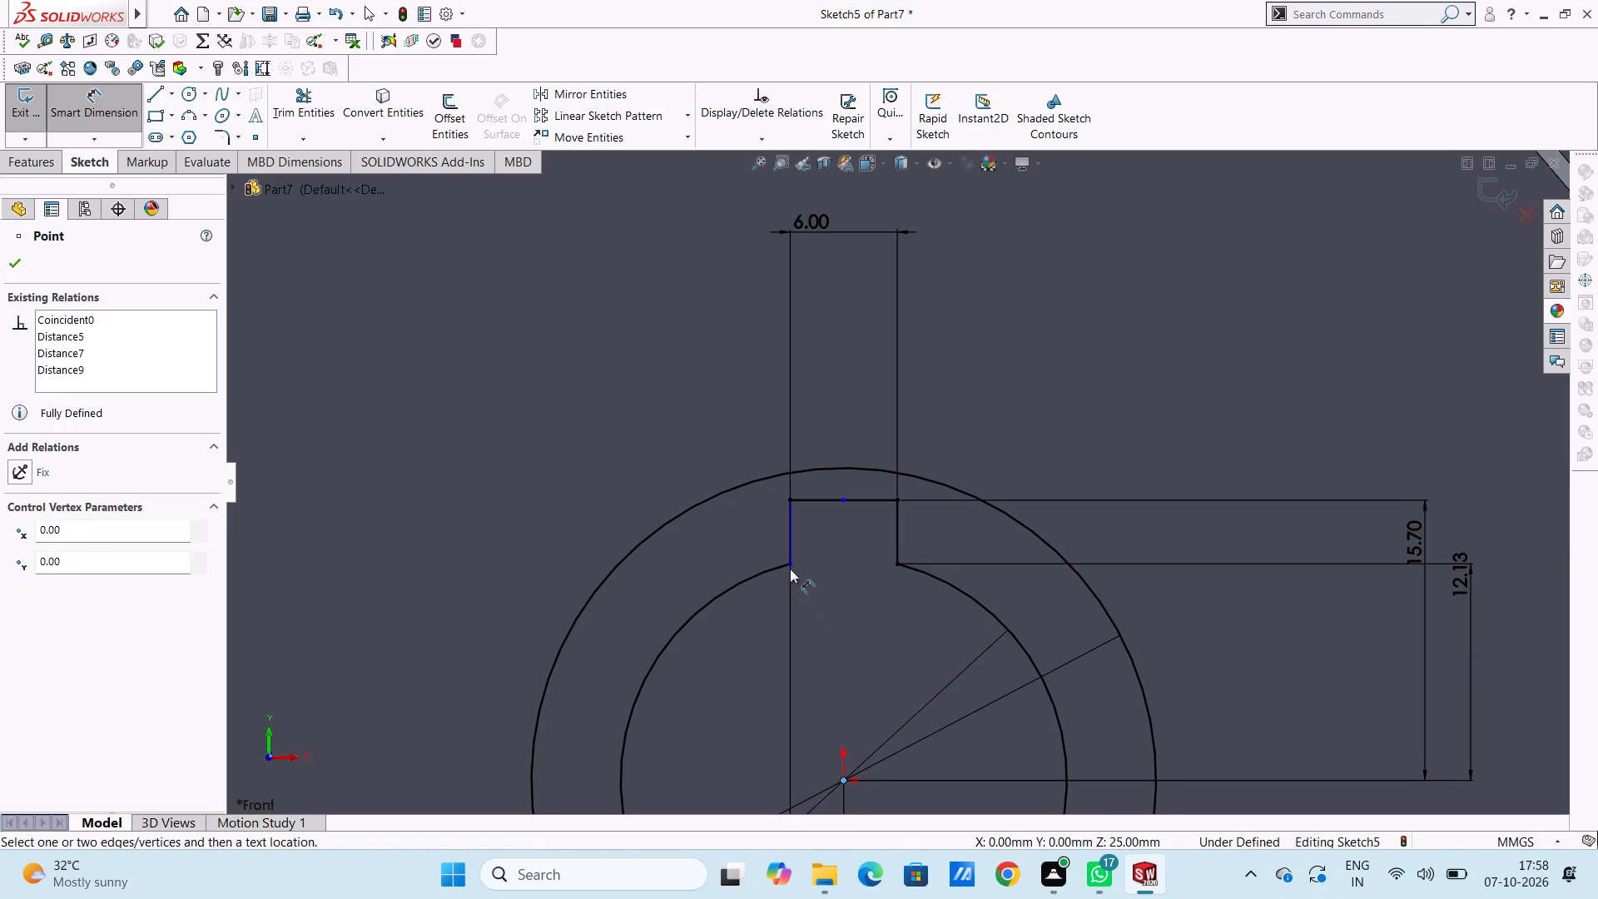
left_click(790, 566)
scroll(687, 605, "up", 5)
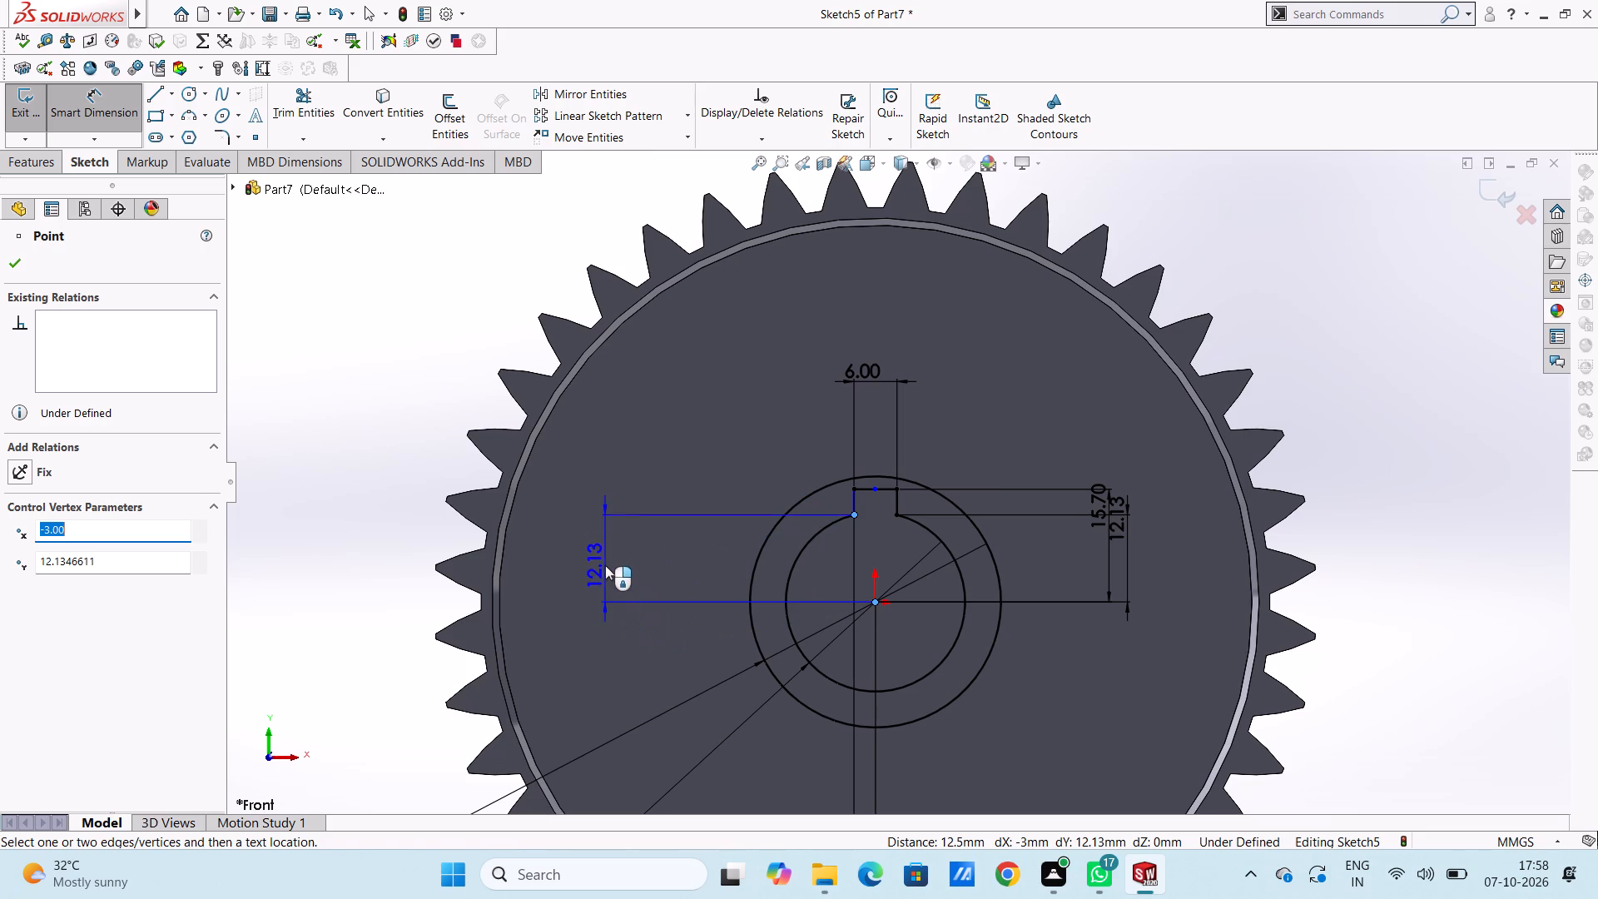
left_click(604, 555)
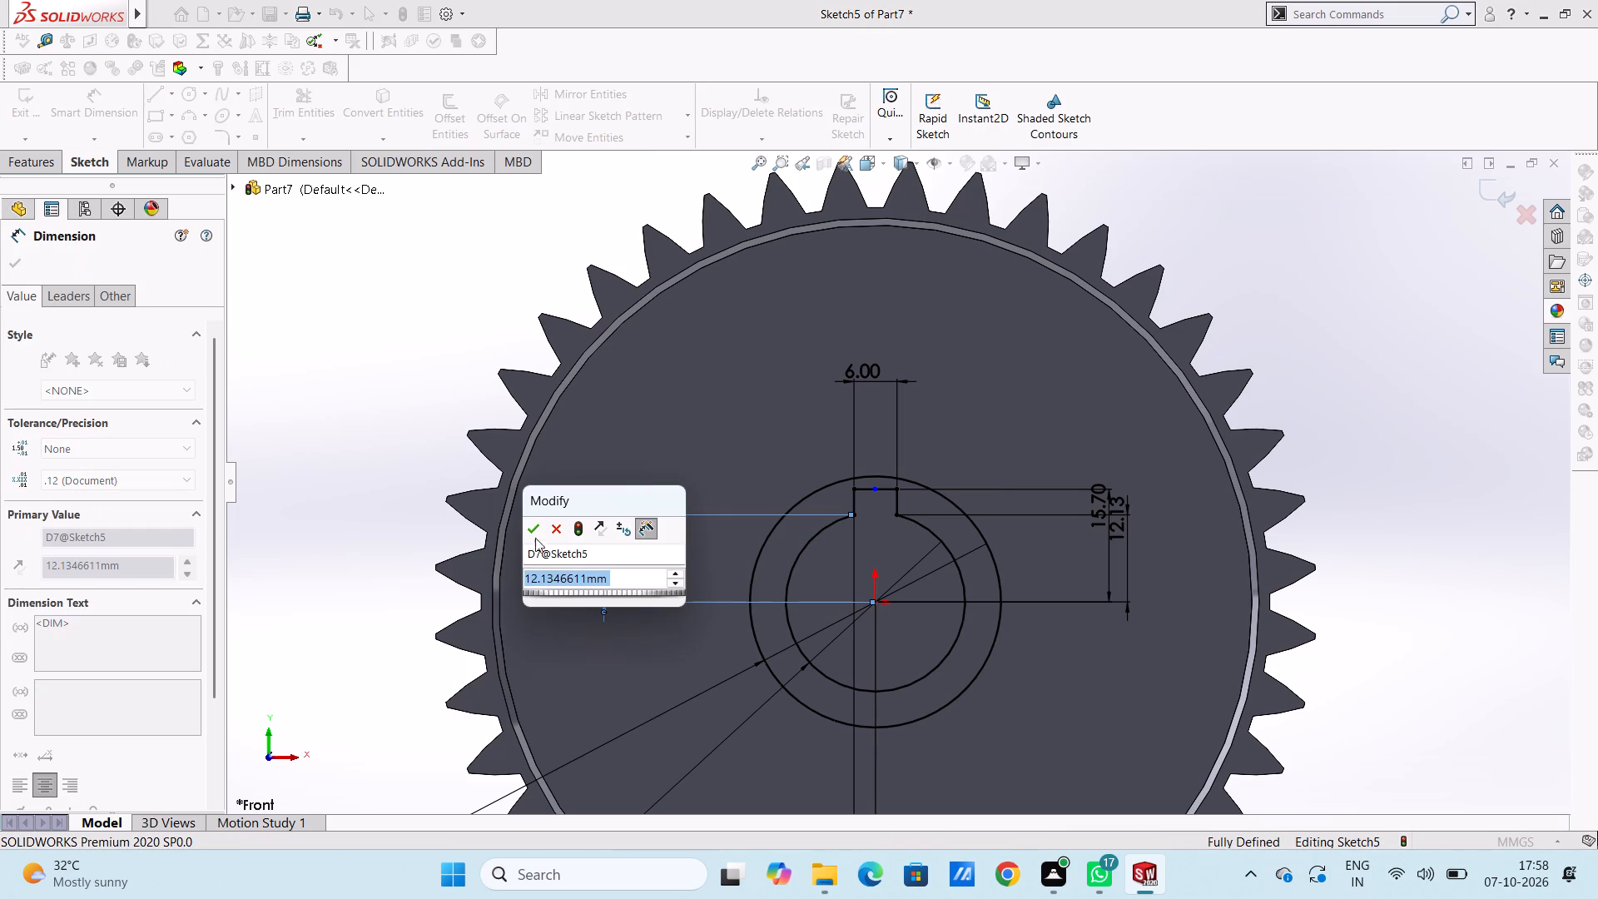
left_click(534, 532)
left_click(667, 484)
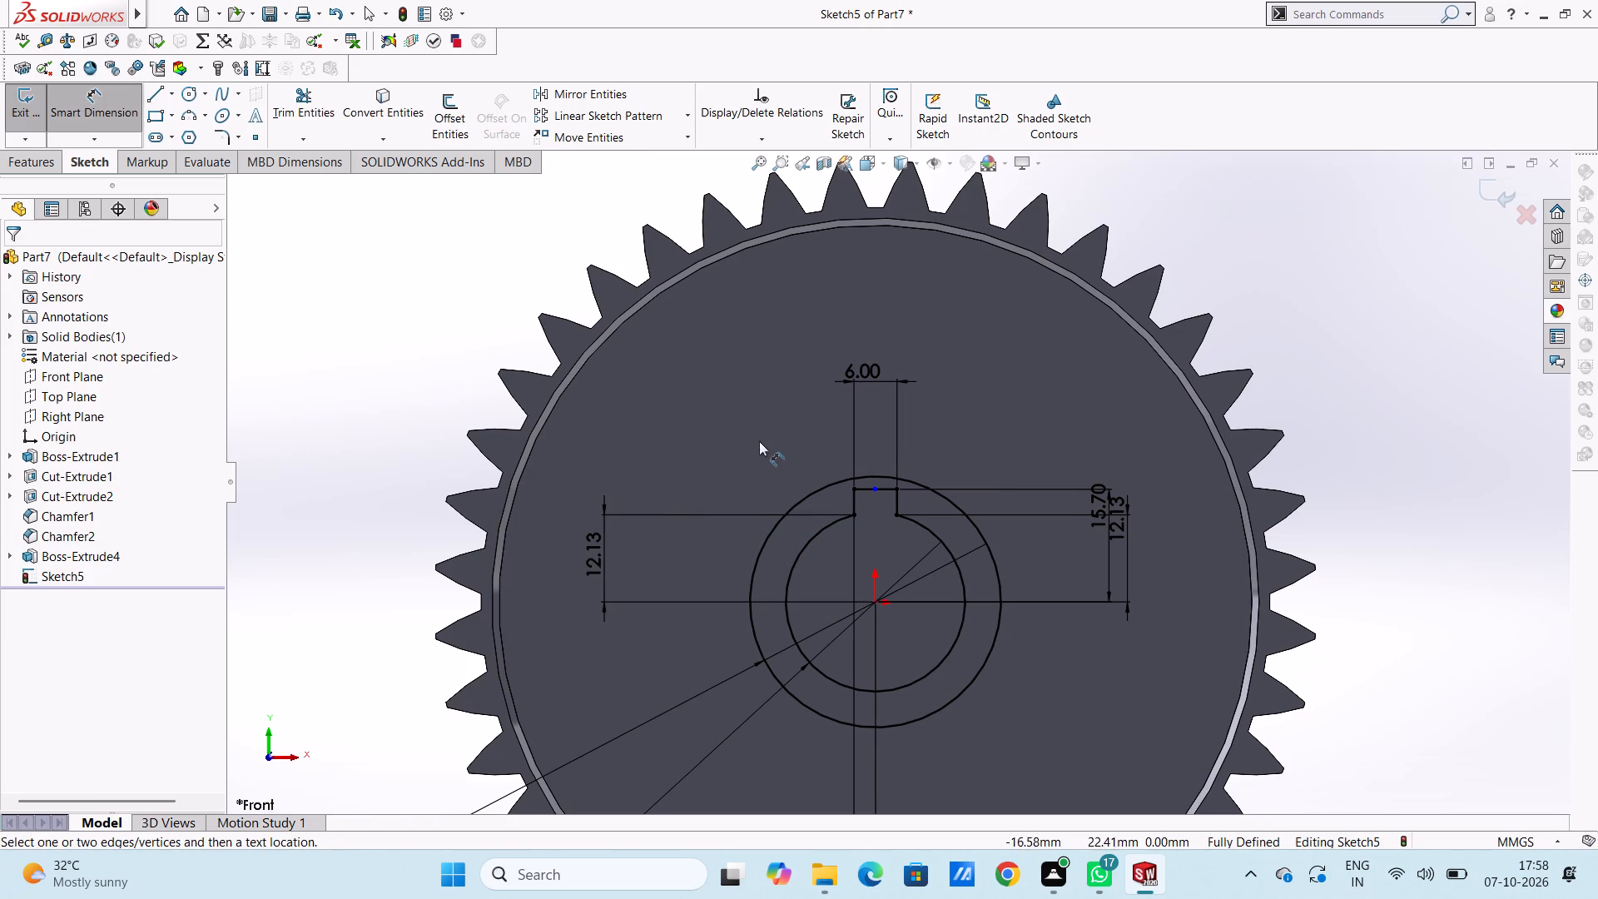
middle_click_drag(760, 441, 733, 477)
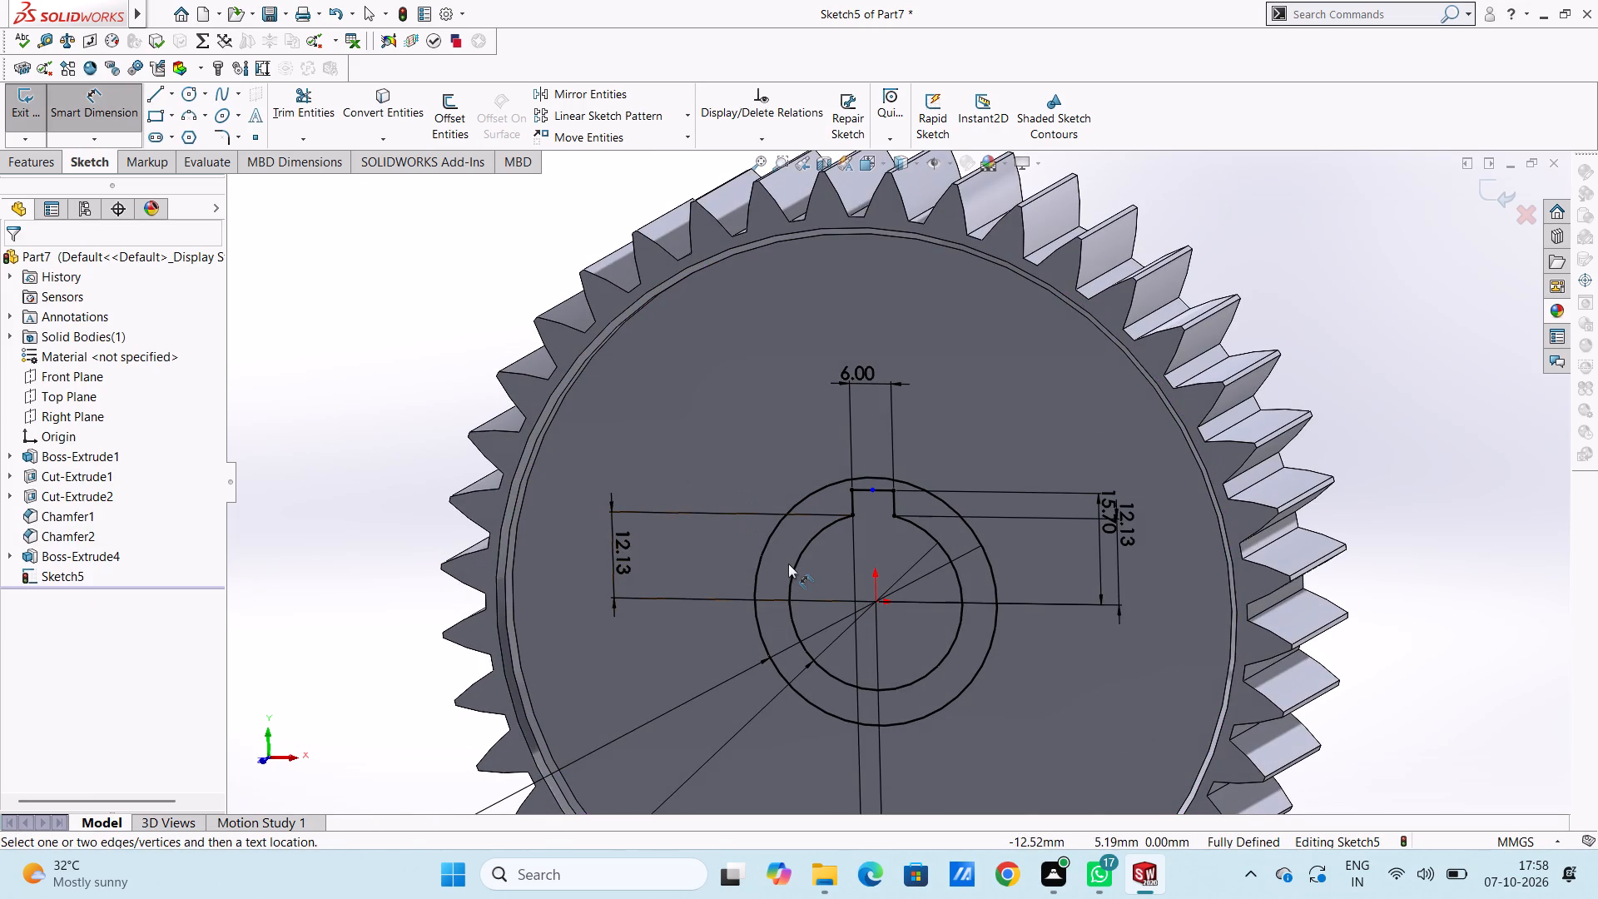
left_click(92, 111)
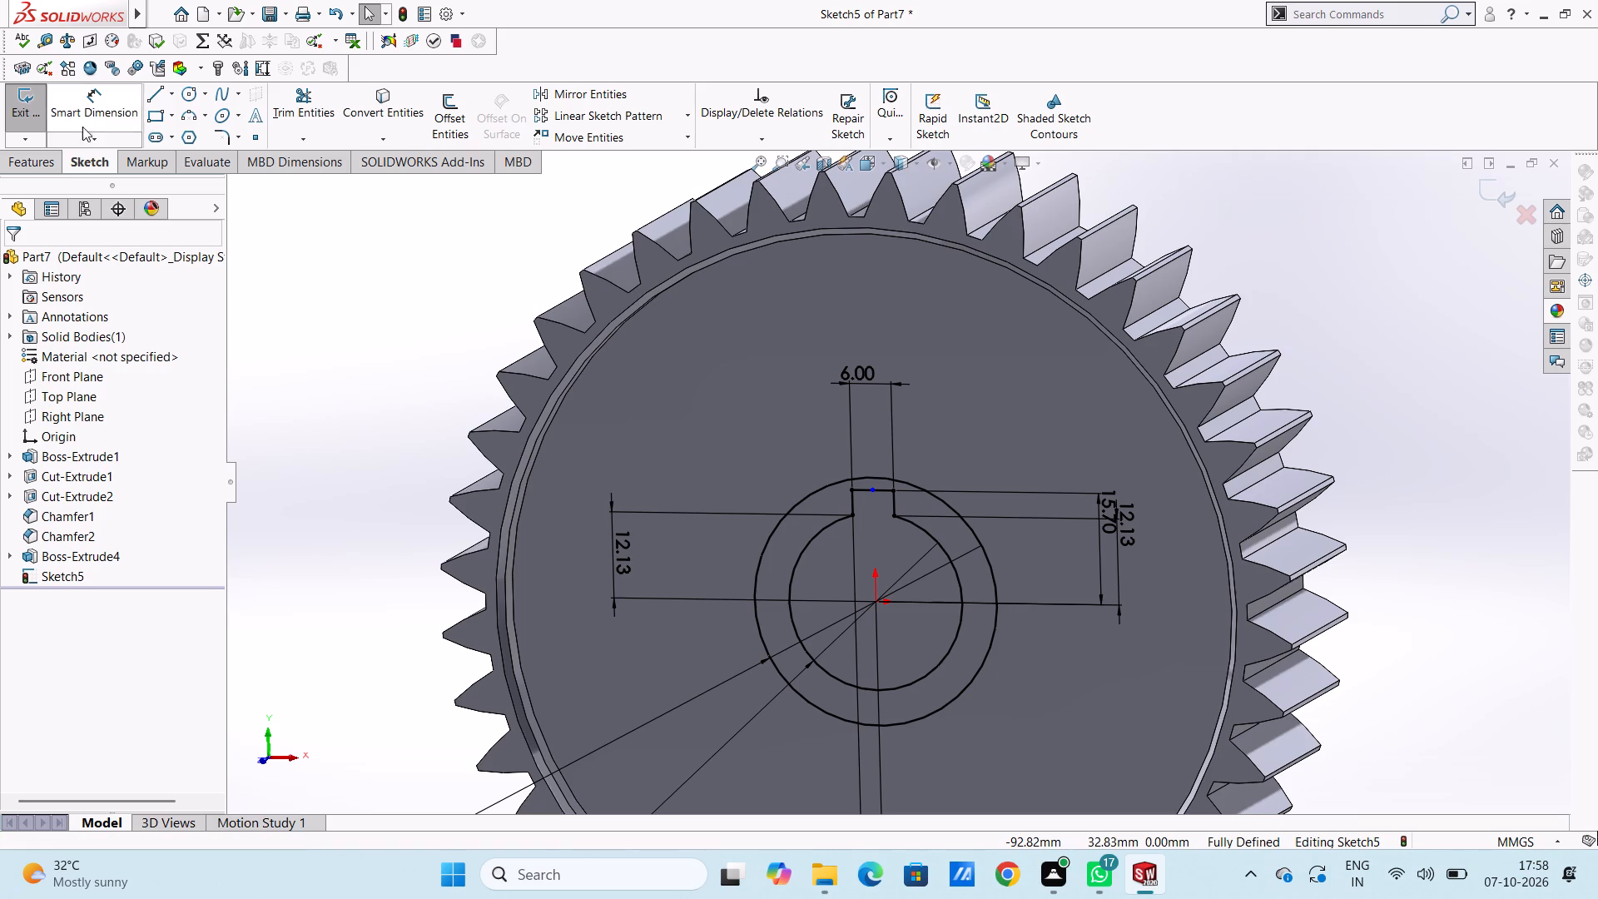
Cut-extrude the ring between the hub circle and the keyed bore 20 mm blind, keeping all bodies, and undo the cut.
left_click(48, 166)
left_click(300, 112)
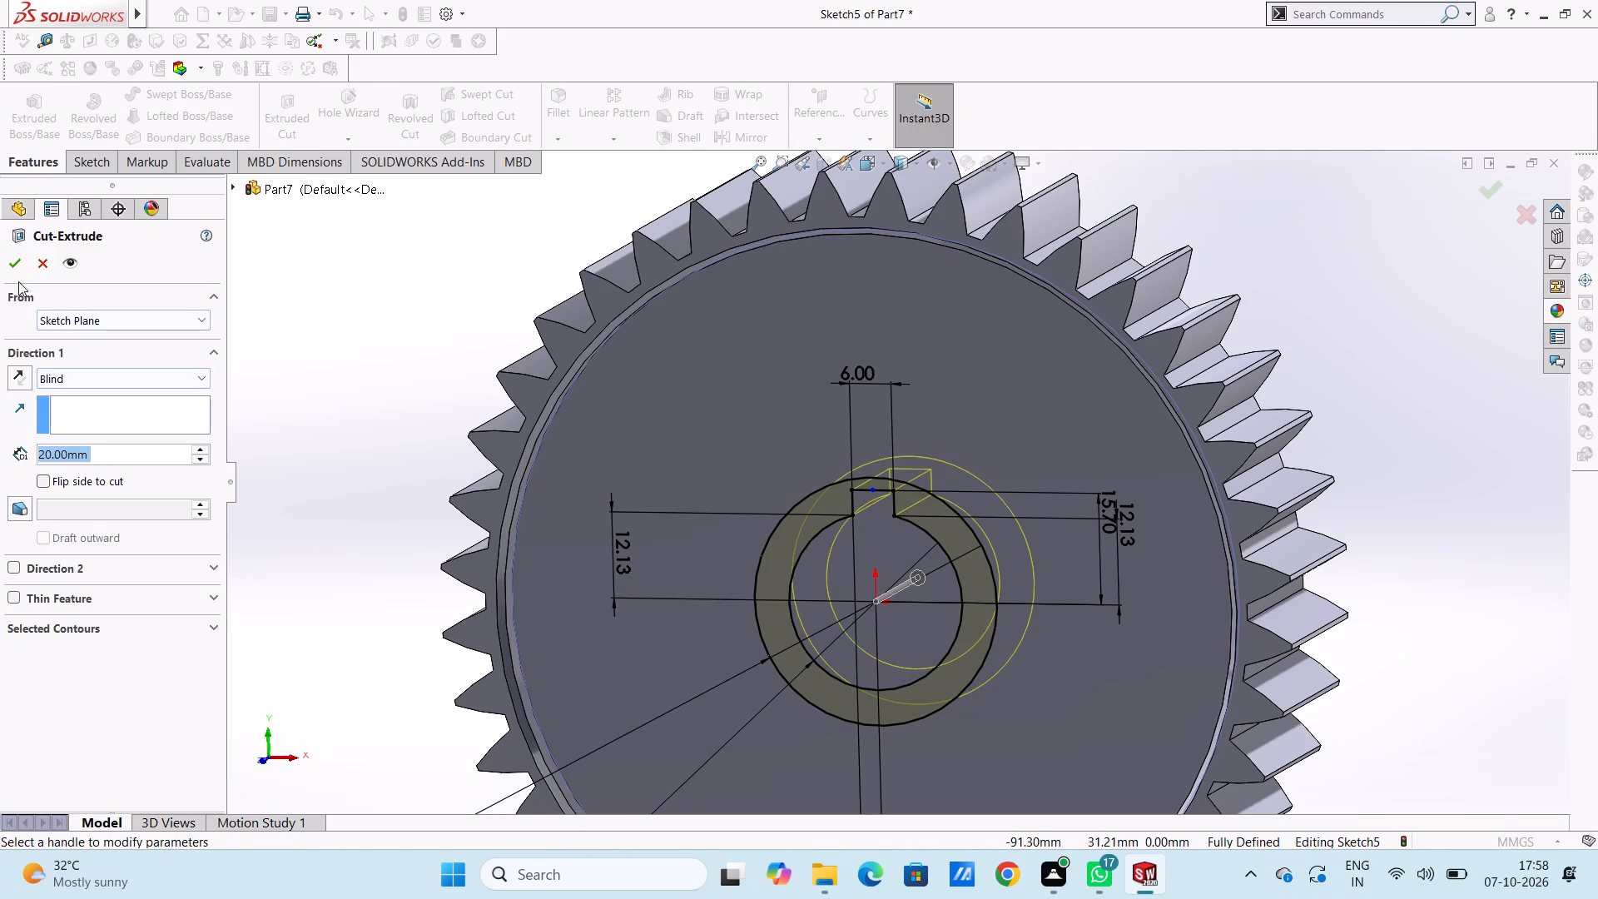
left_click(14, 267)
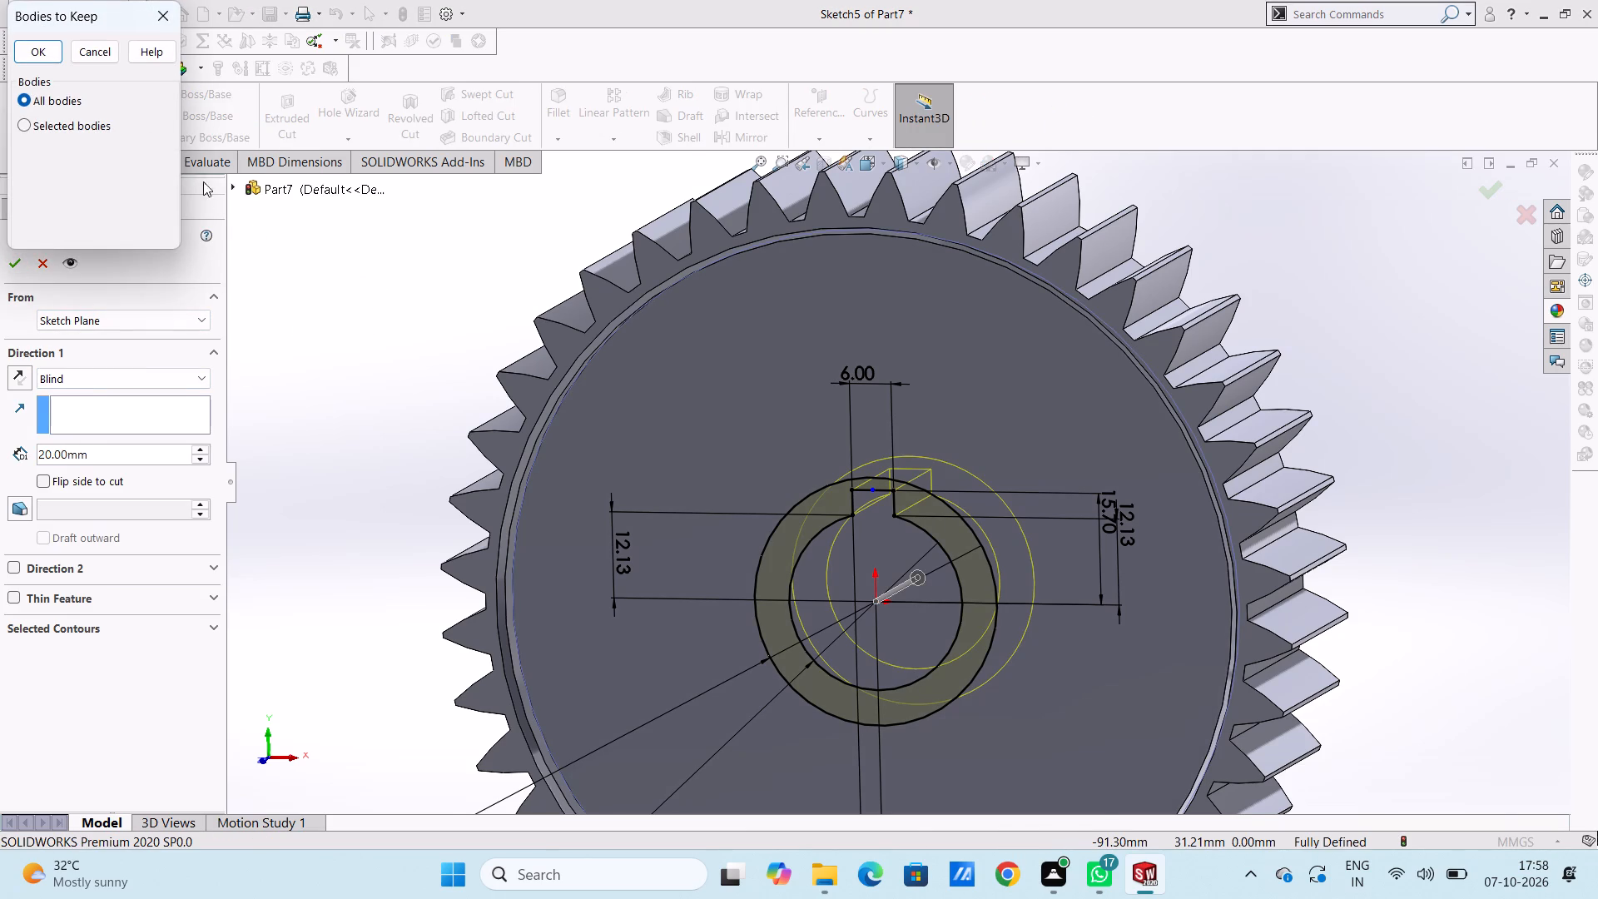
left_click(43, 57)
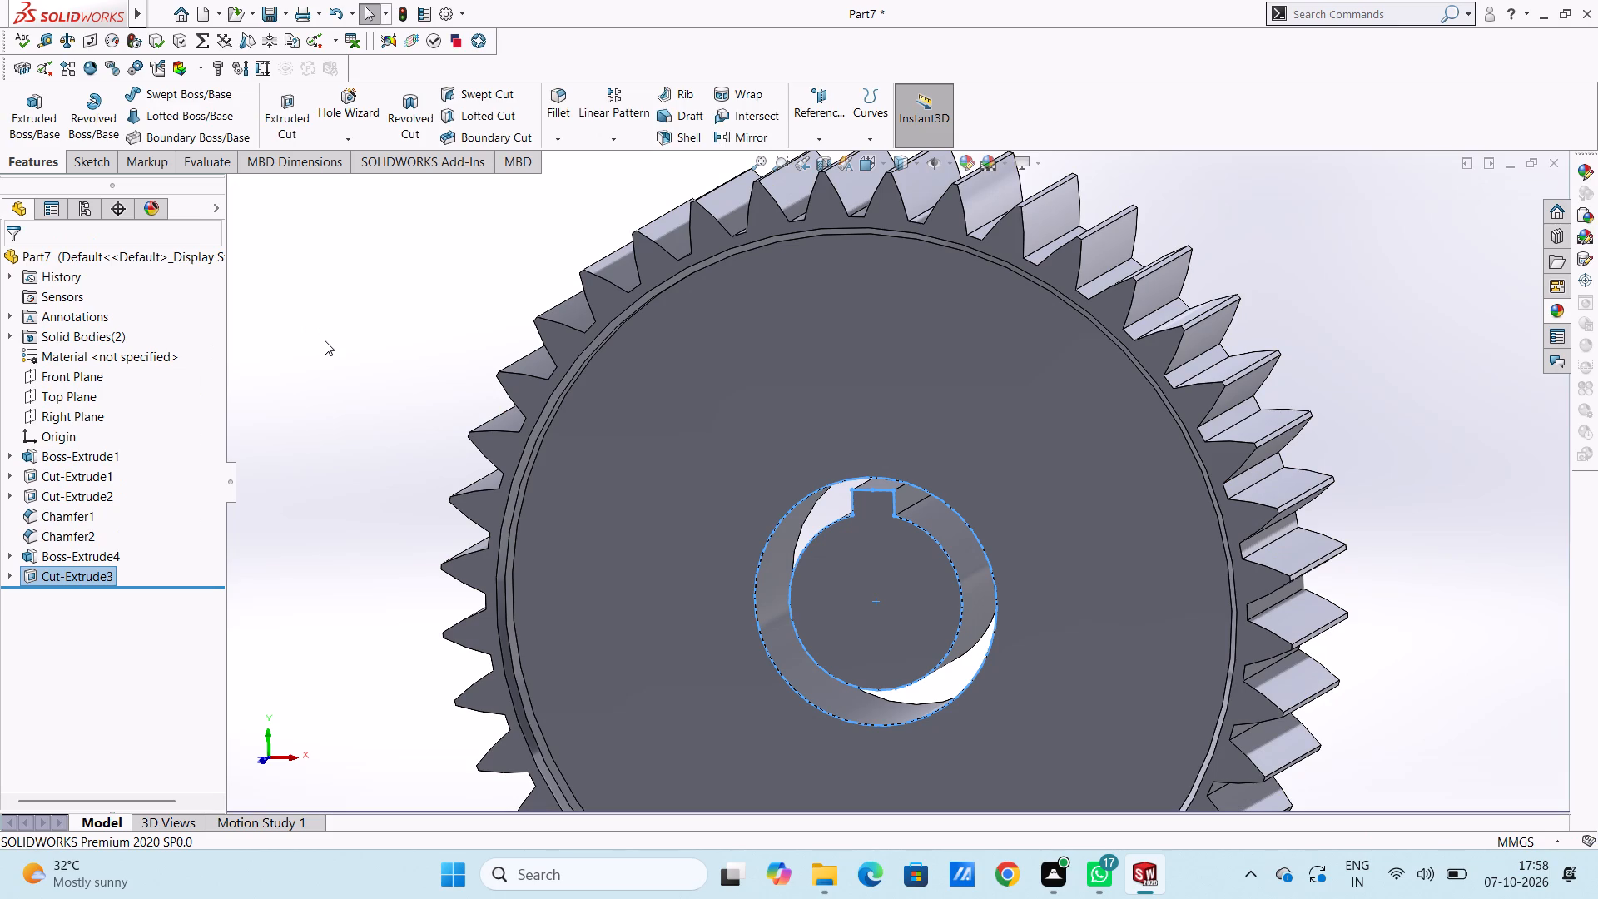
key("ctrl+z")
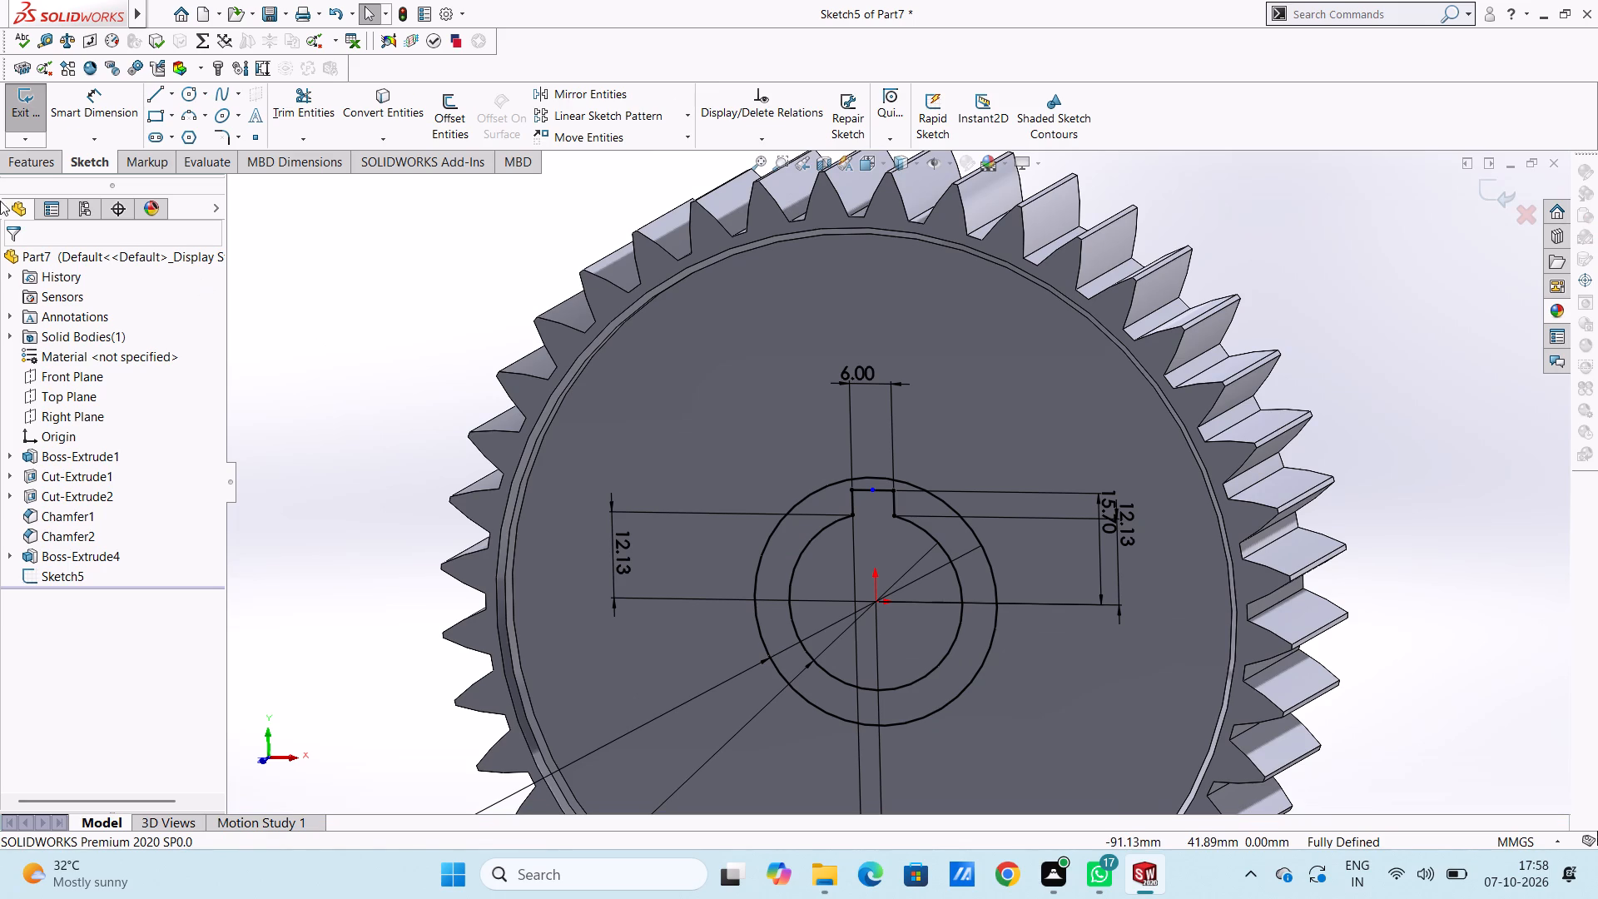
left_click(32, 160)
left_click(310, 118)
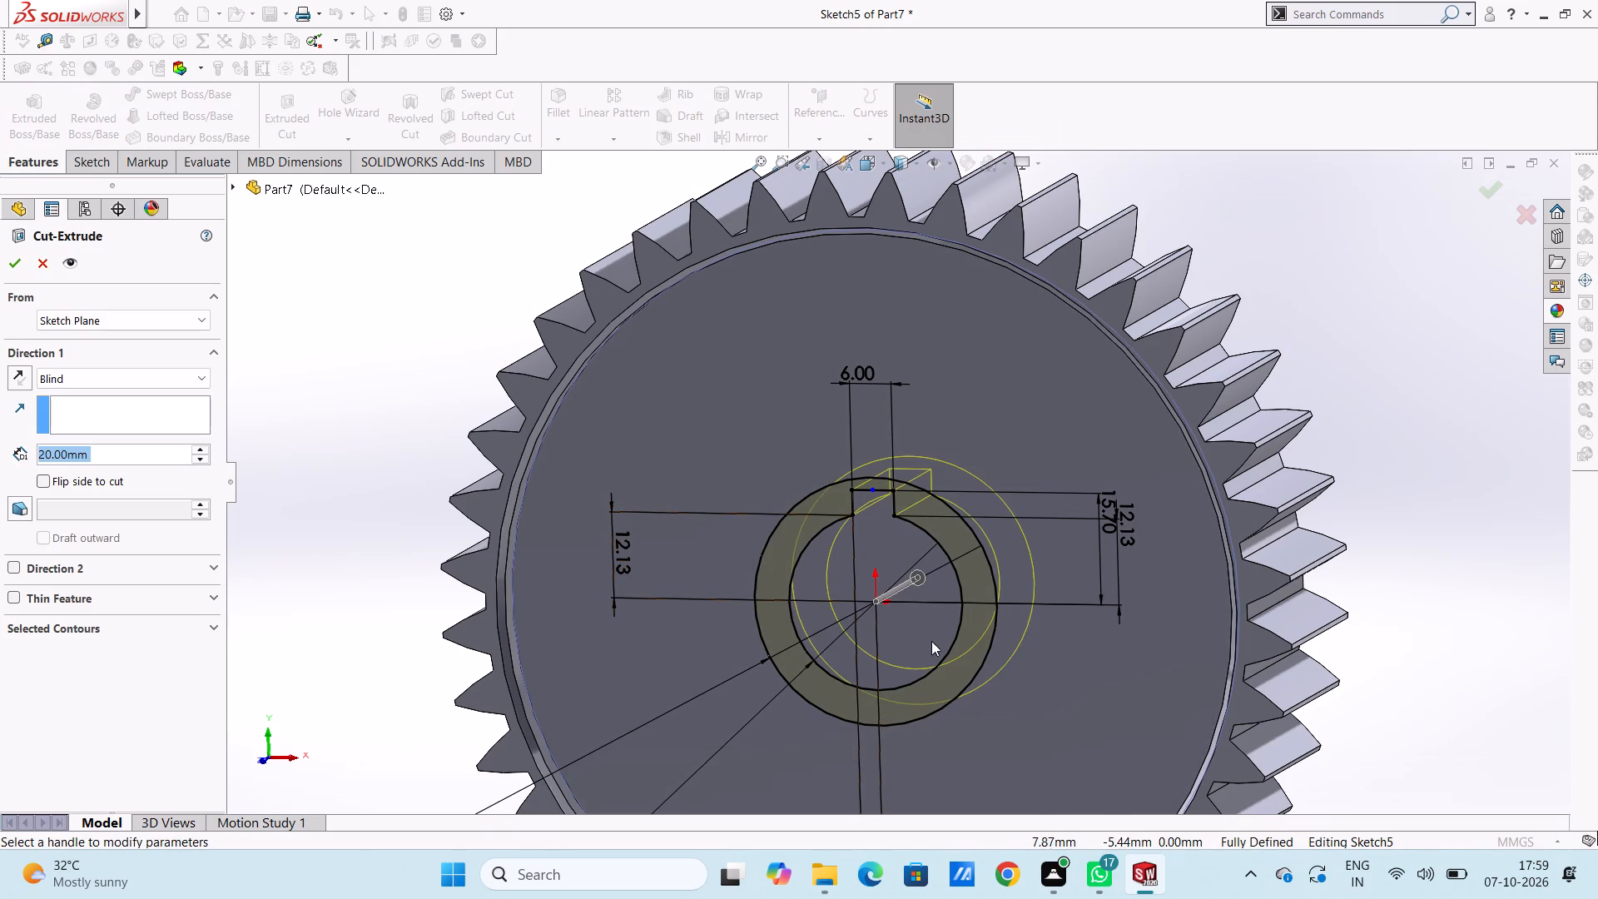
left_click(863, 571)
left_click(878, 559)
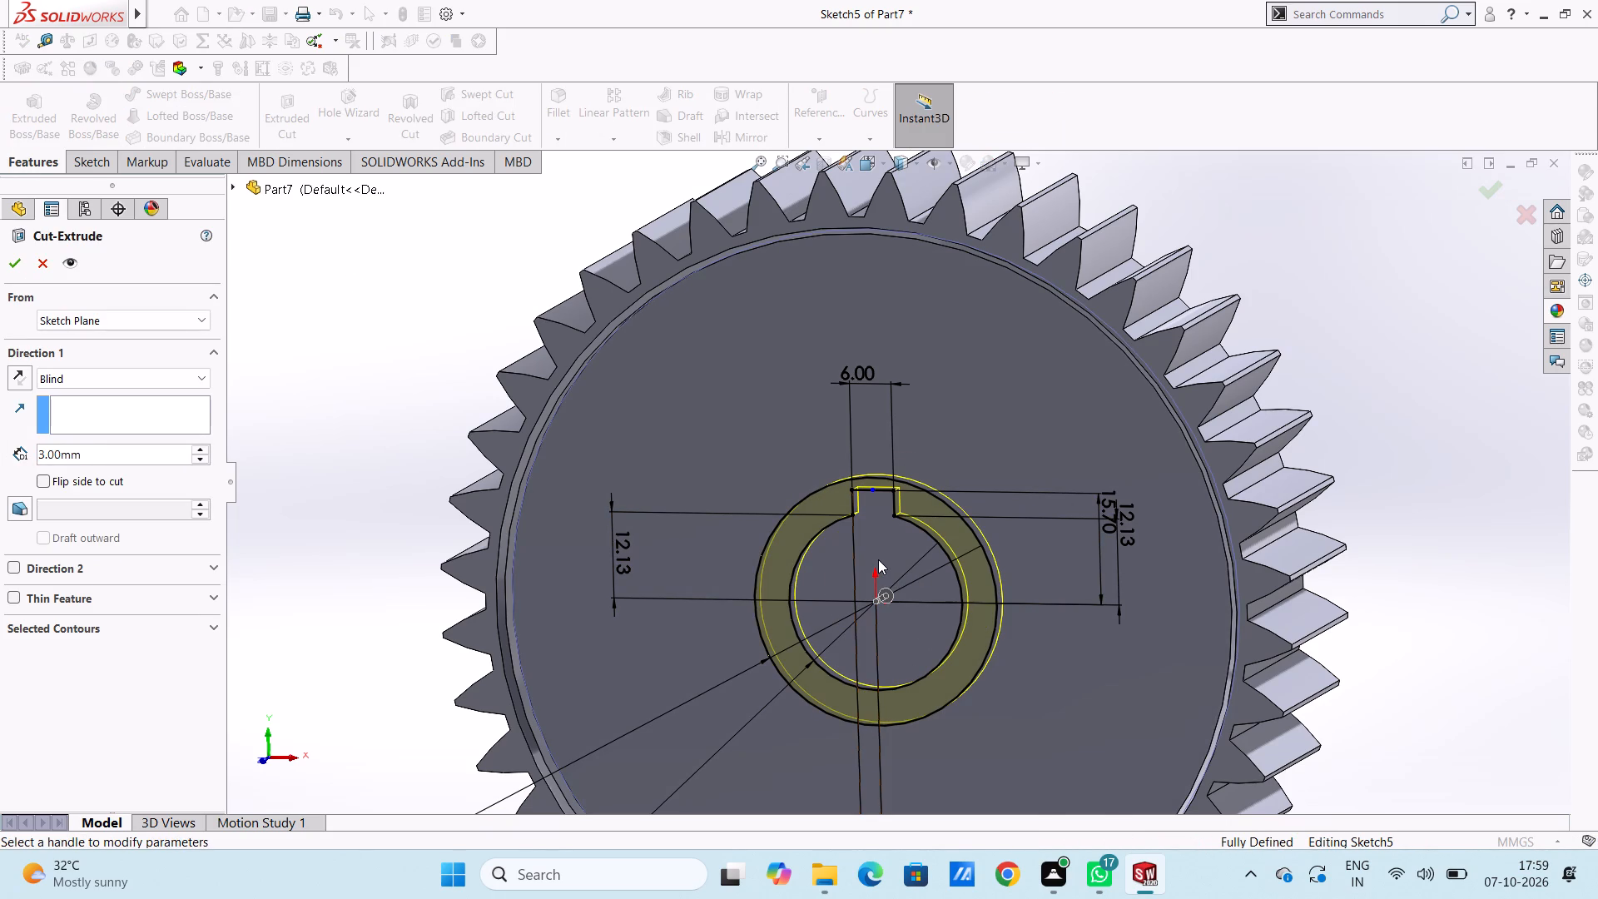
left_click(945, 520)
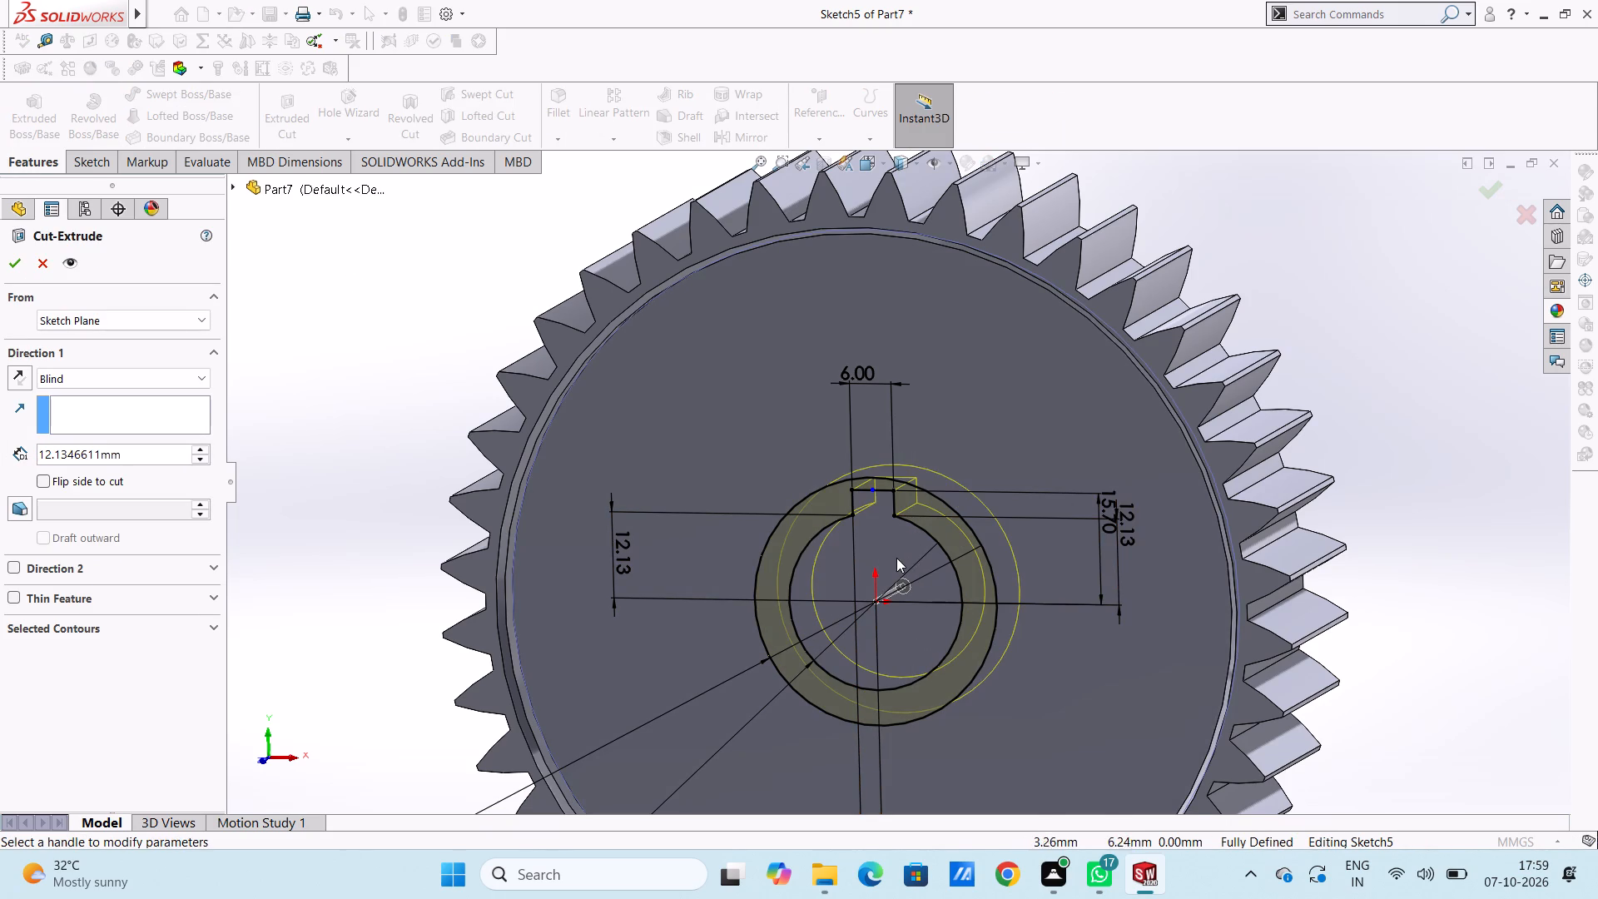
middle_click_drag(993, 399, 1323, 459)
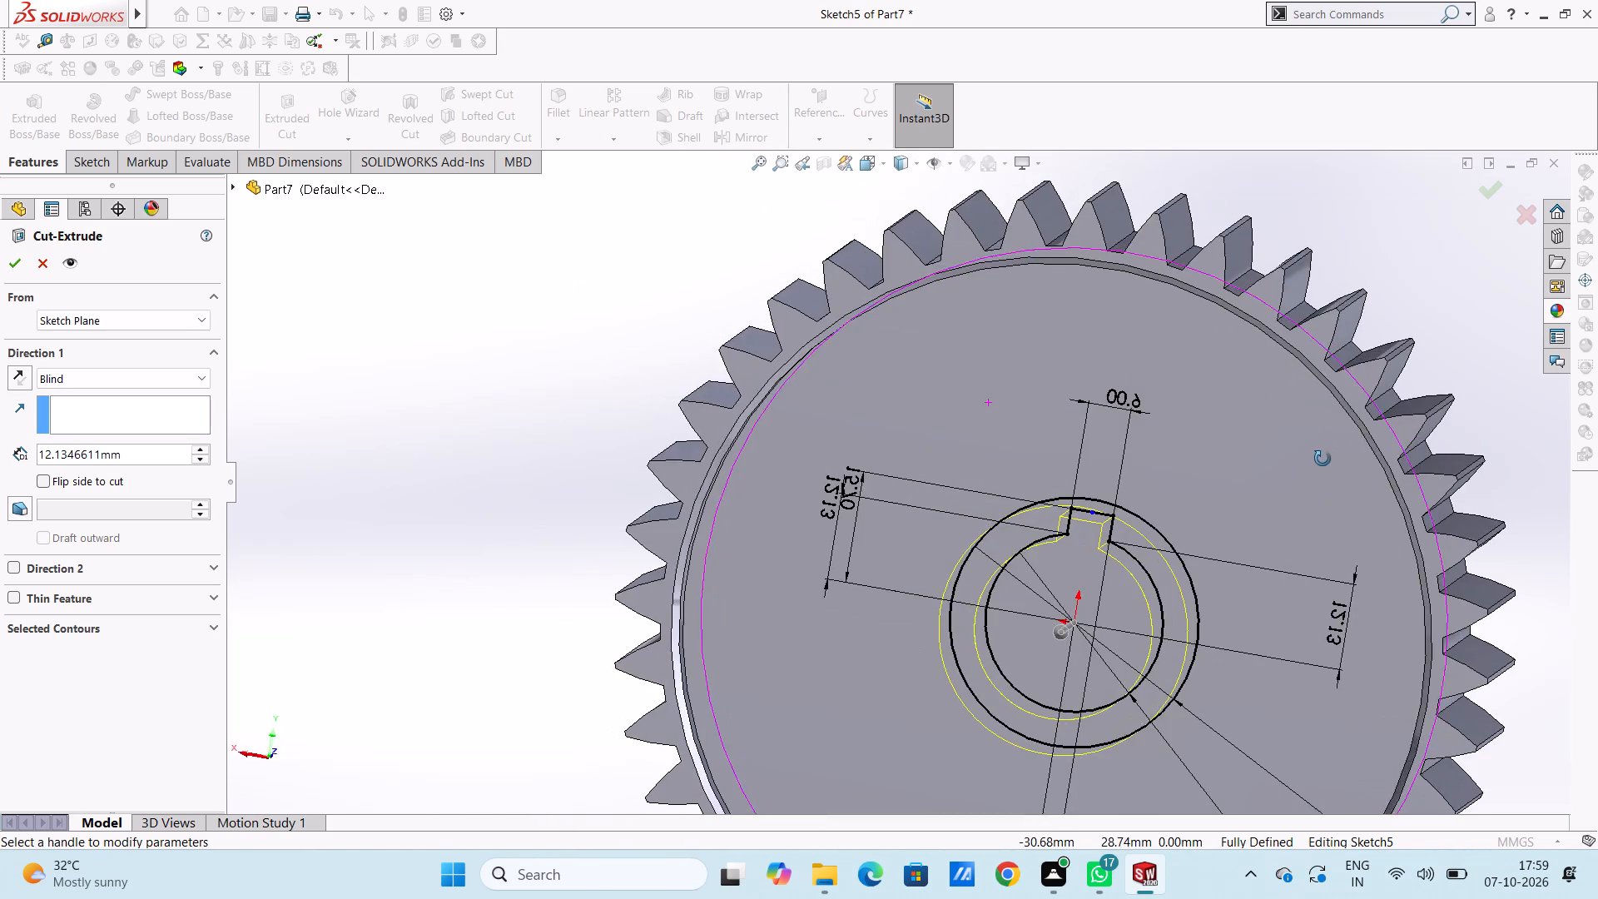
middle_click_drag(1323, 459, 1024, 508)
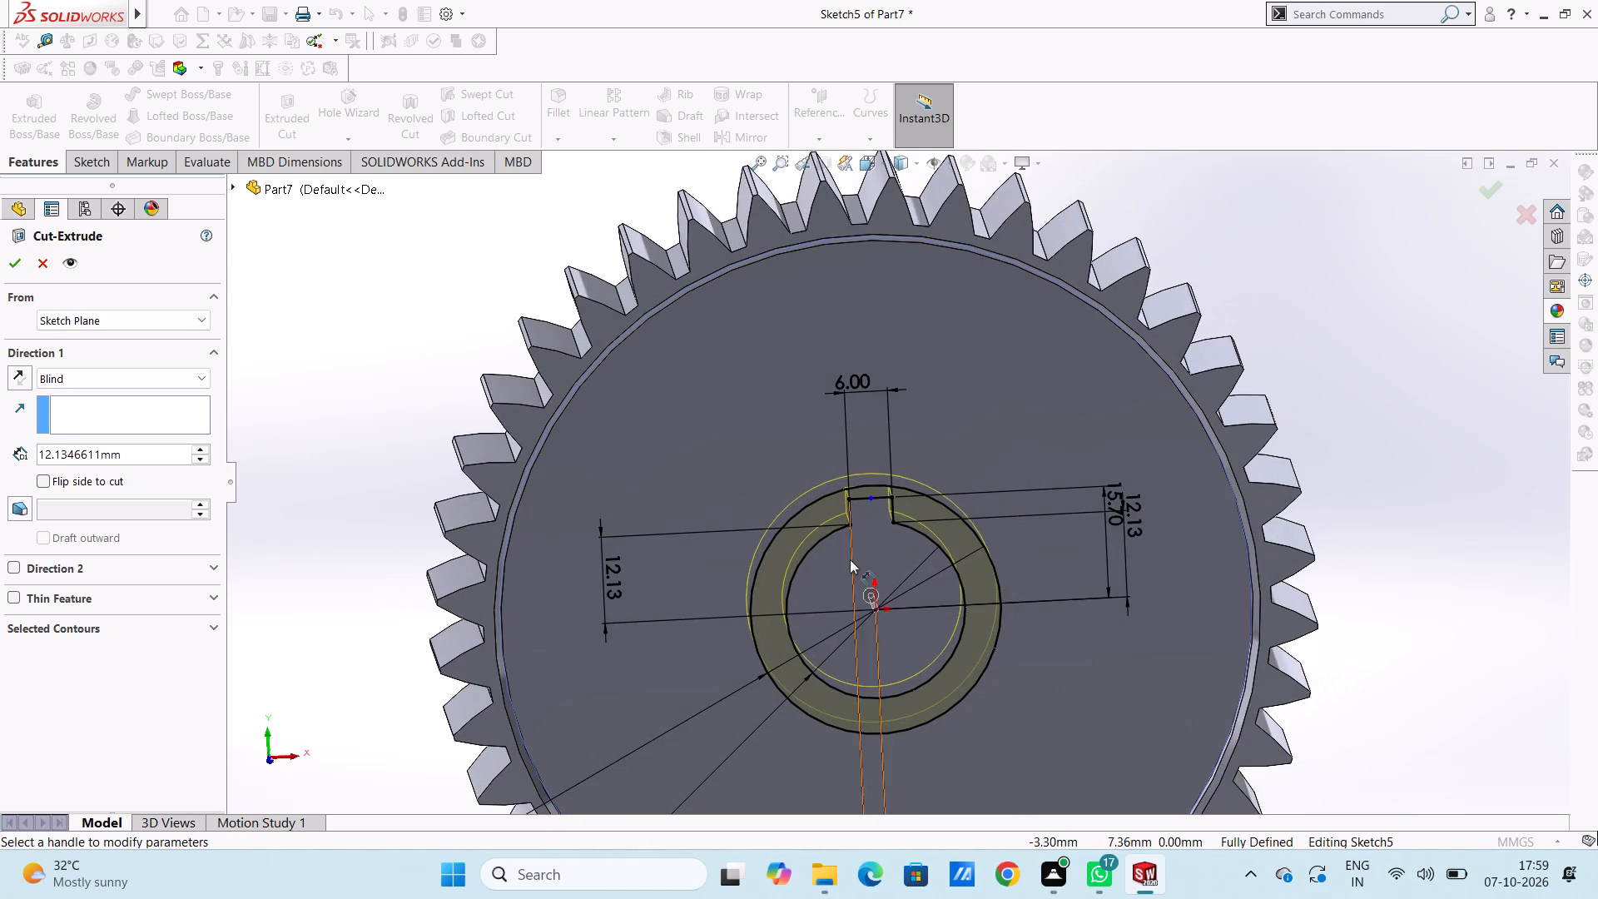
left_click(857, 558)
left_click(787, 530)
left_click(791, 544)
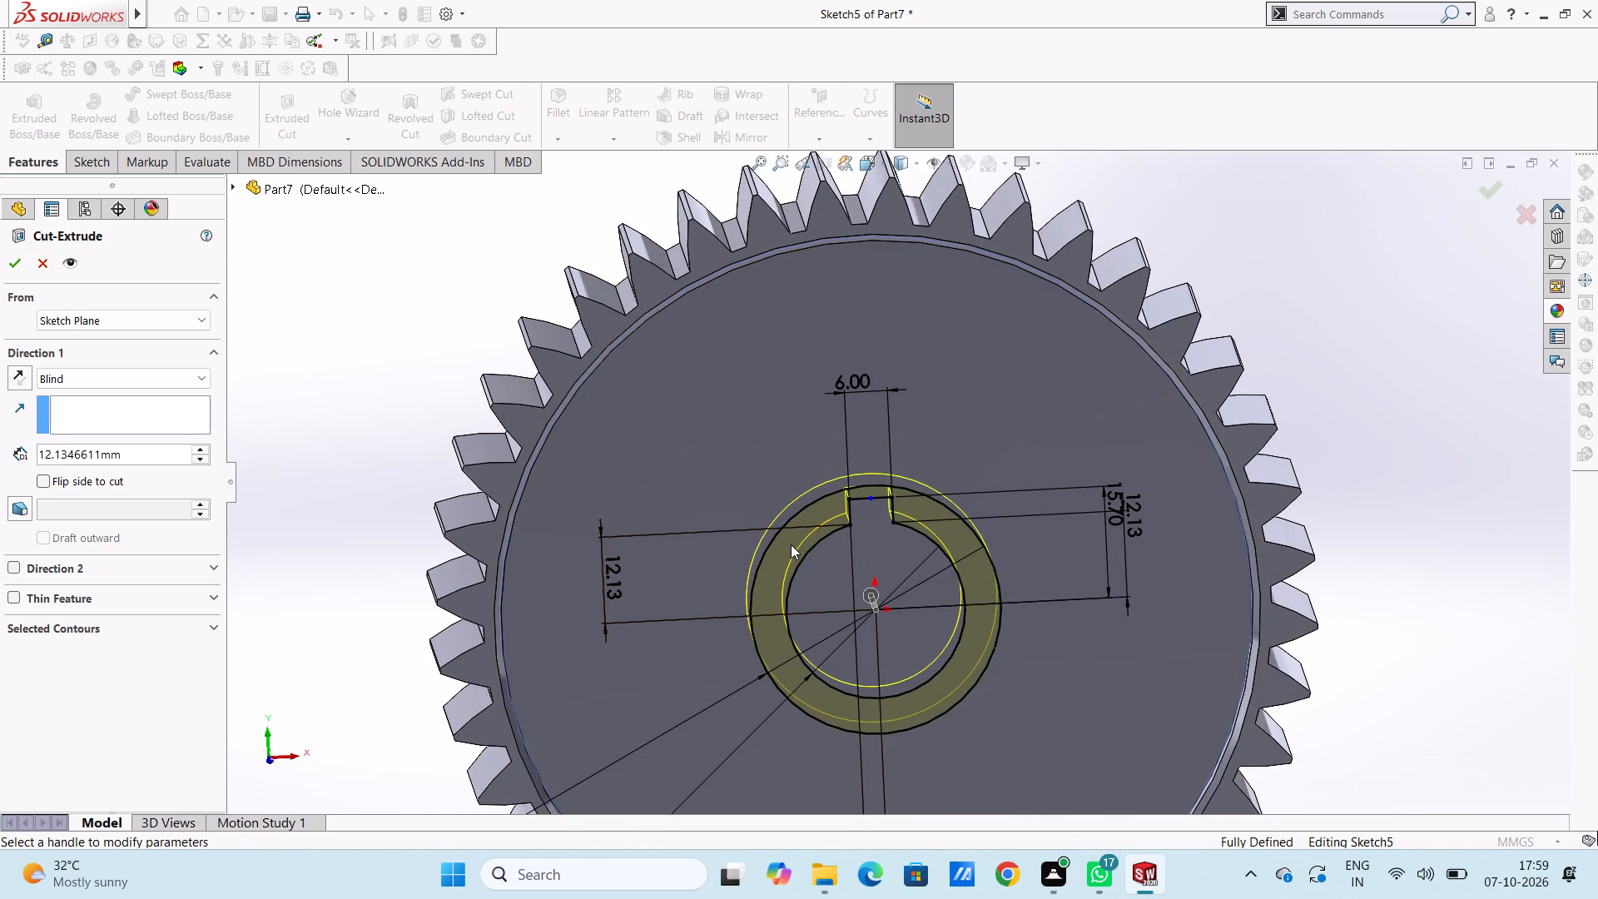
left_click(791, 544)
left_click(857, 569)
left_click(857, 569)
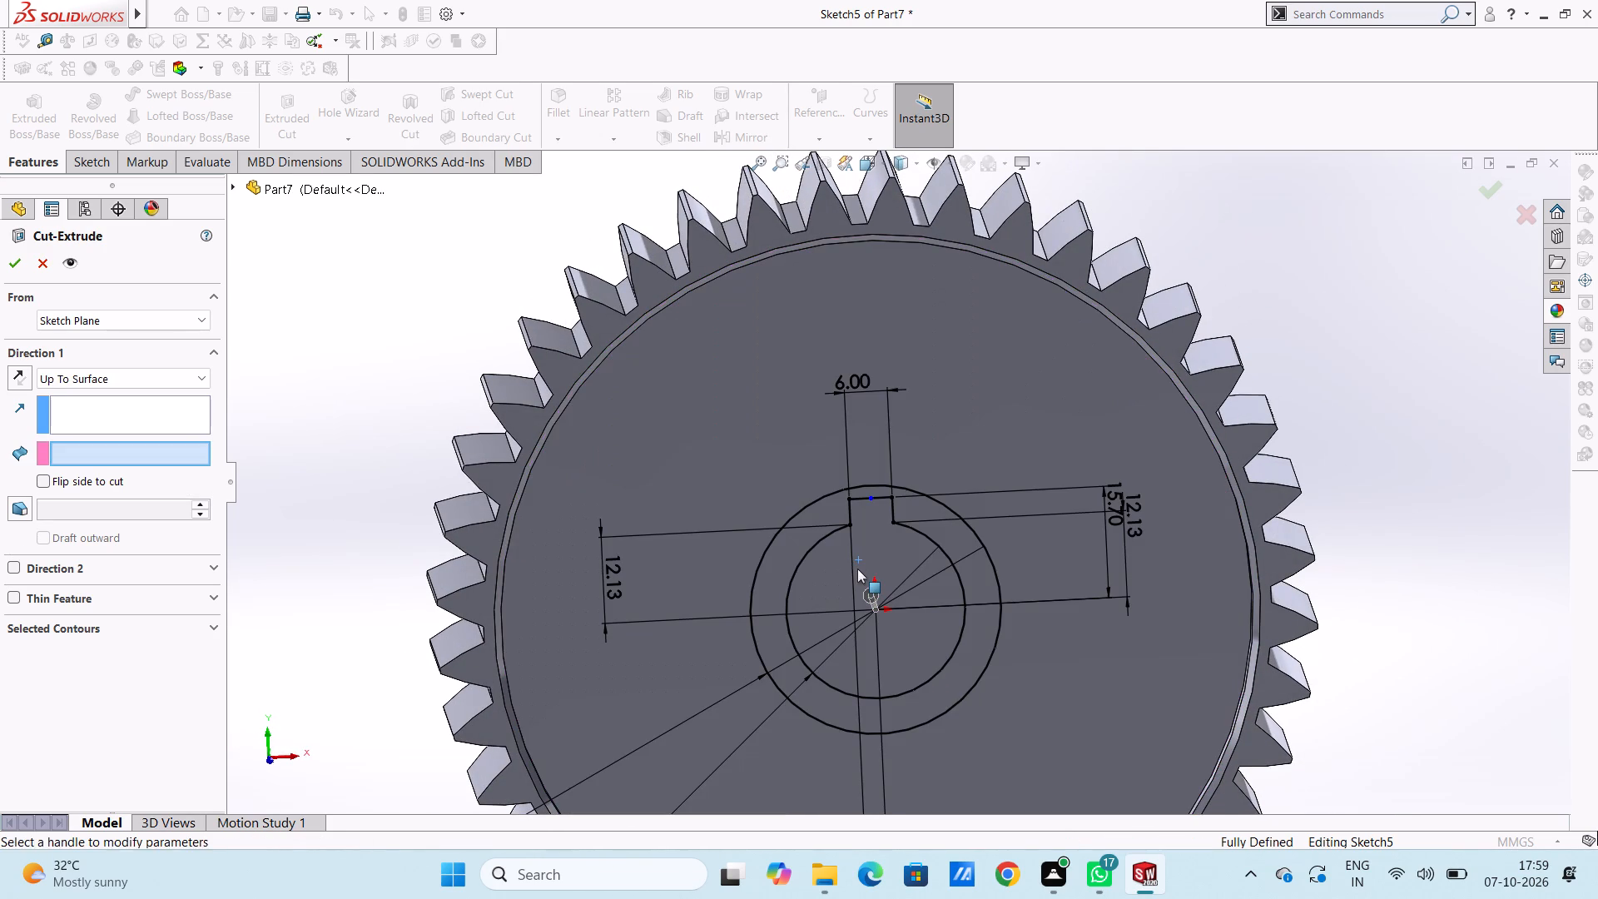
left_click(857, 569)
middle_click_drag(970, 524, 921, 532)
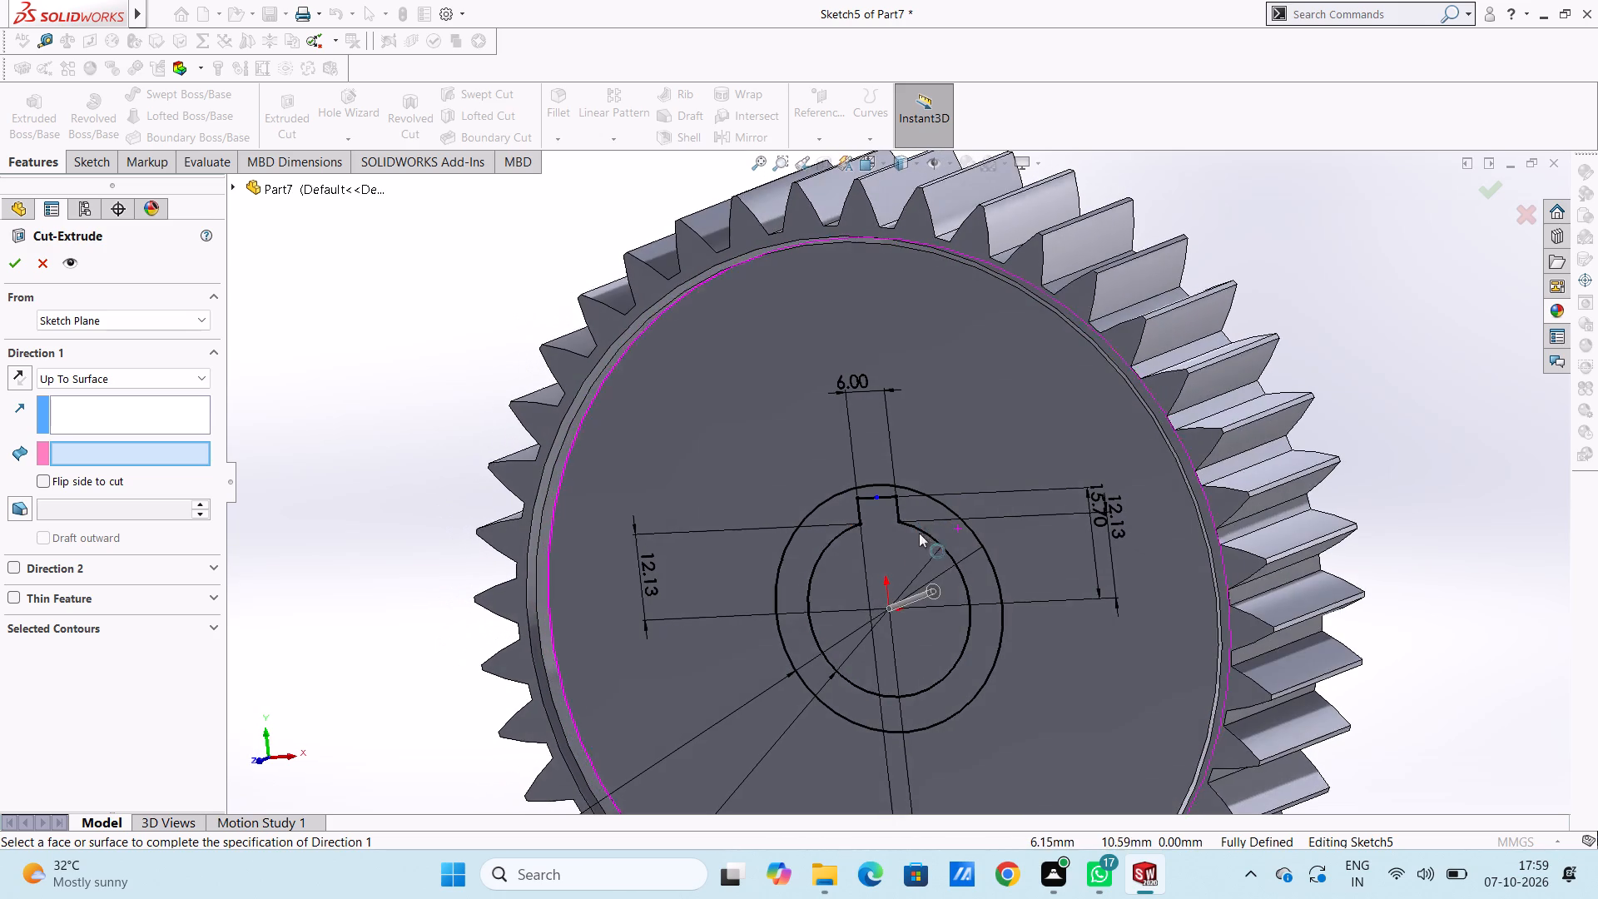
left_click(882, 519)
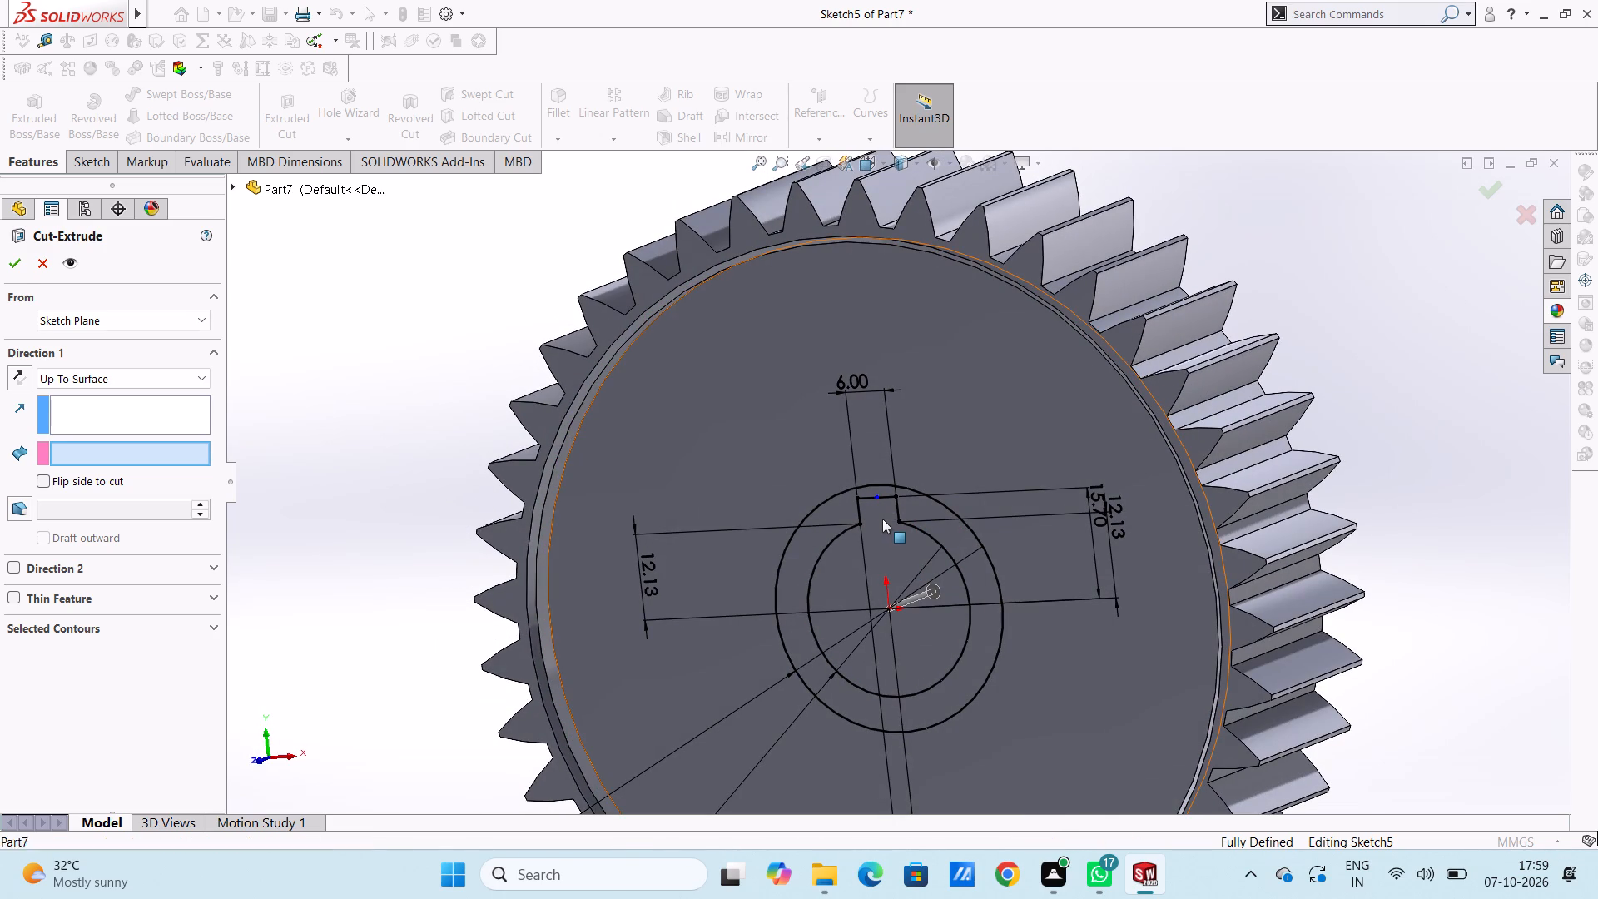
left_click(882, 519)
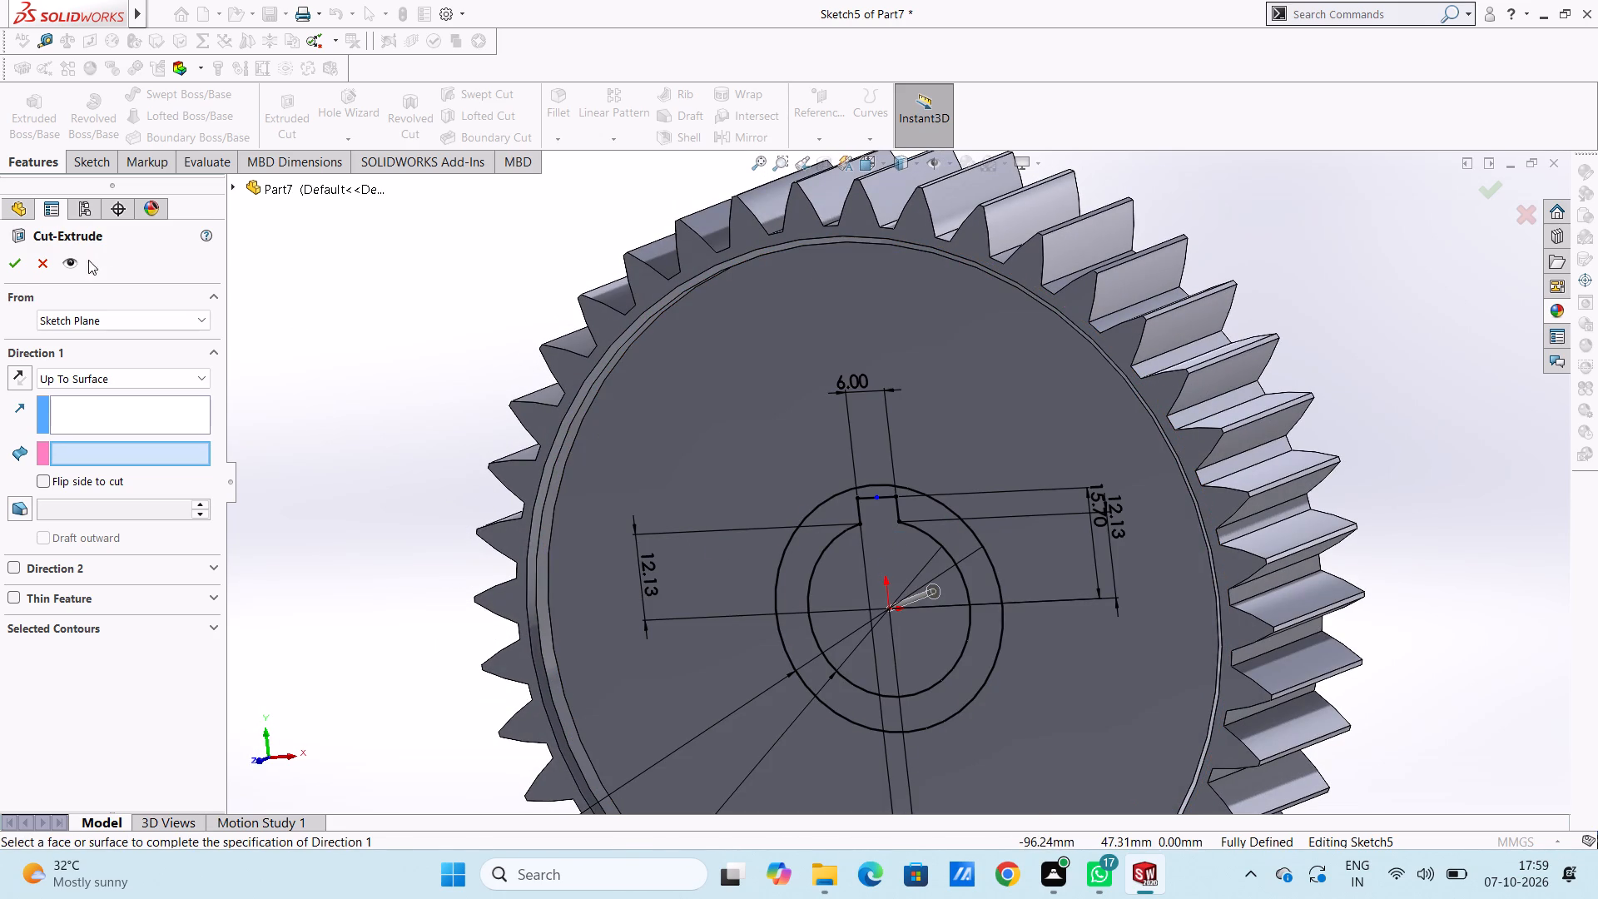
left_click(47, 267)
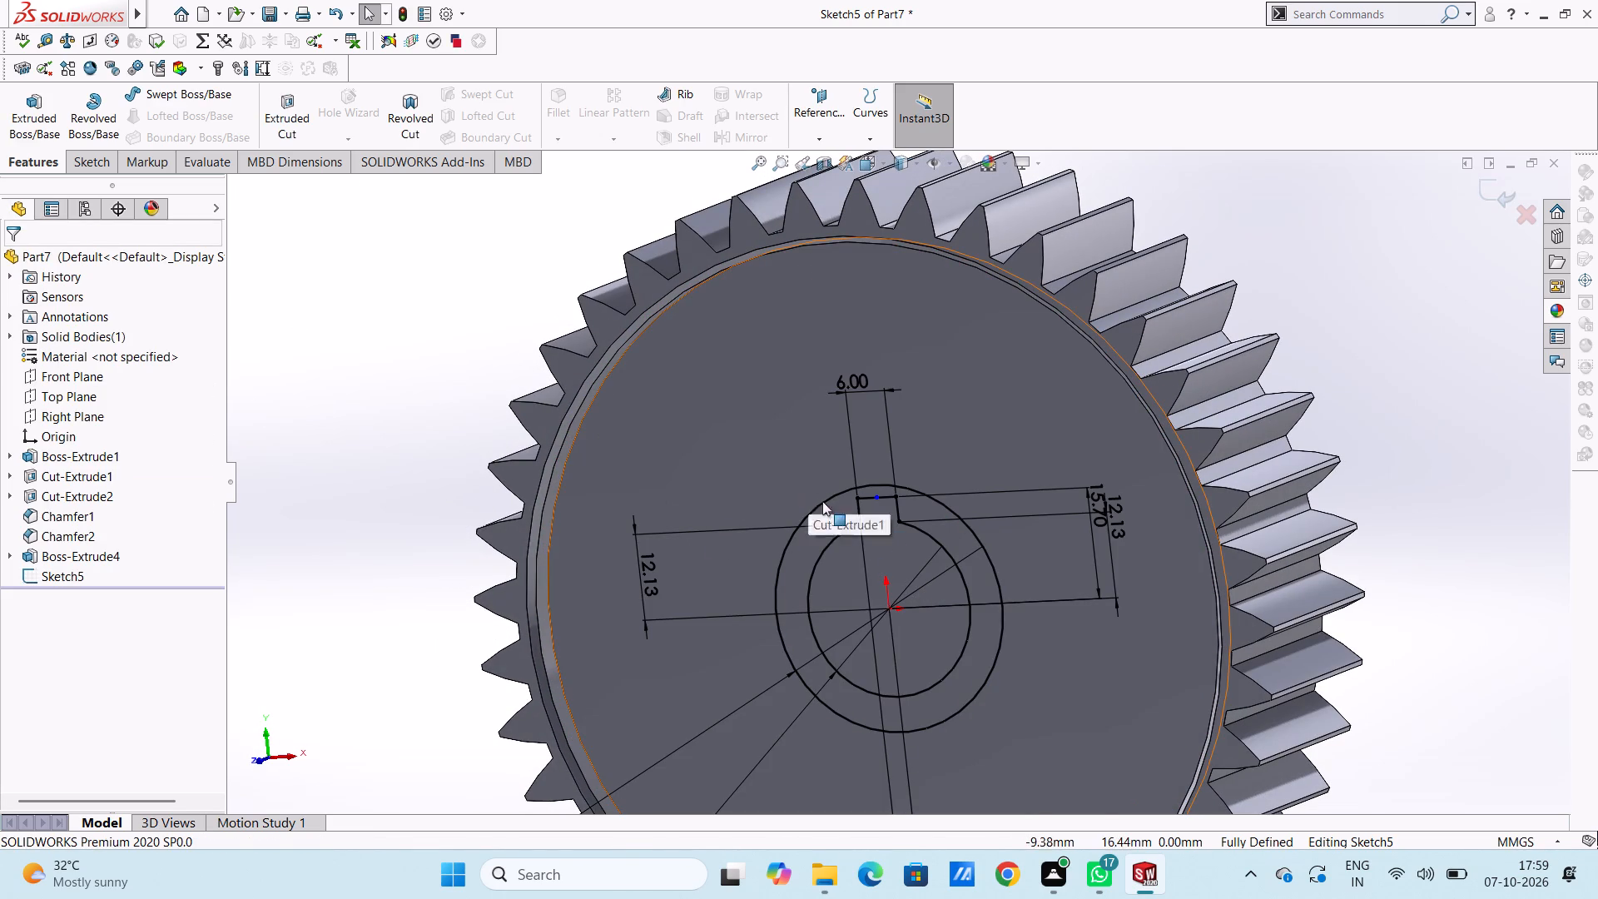
Delete the 35 mm hub circle from the keyed bore sketch, along with its associated dimension.
left_click(826, 504)
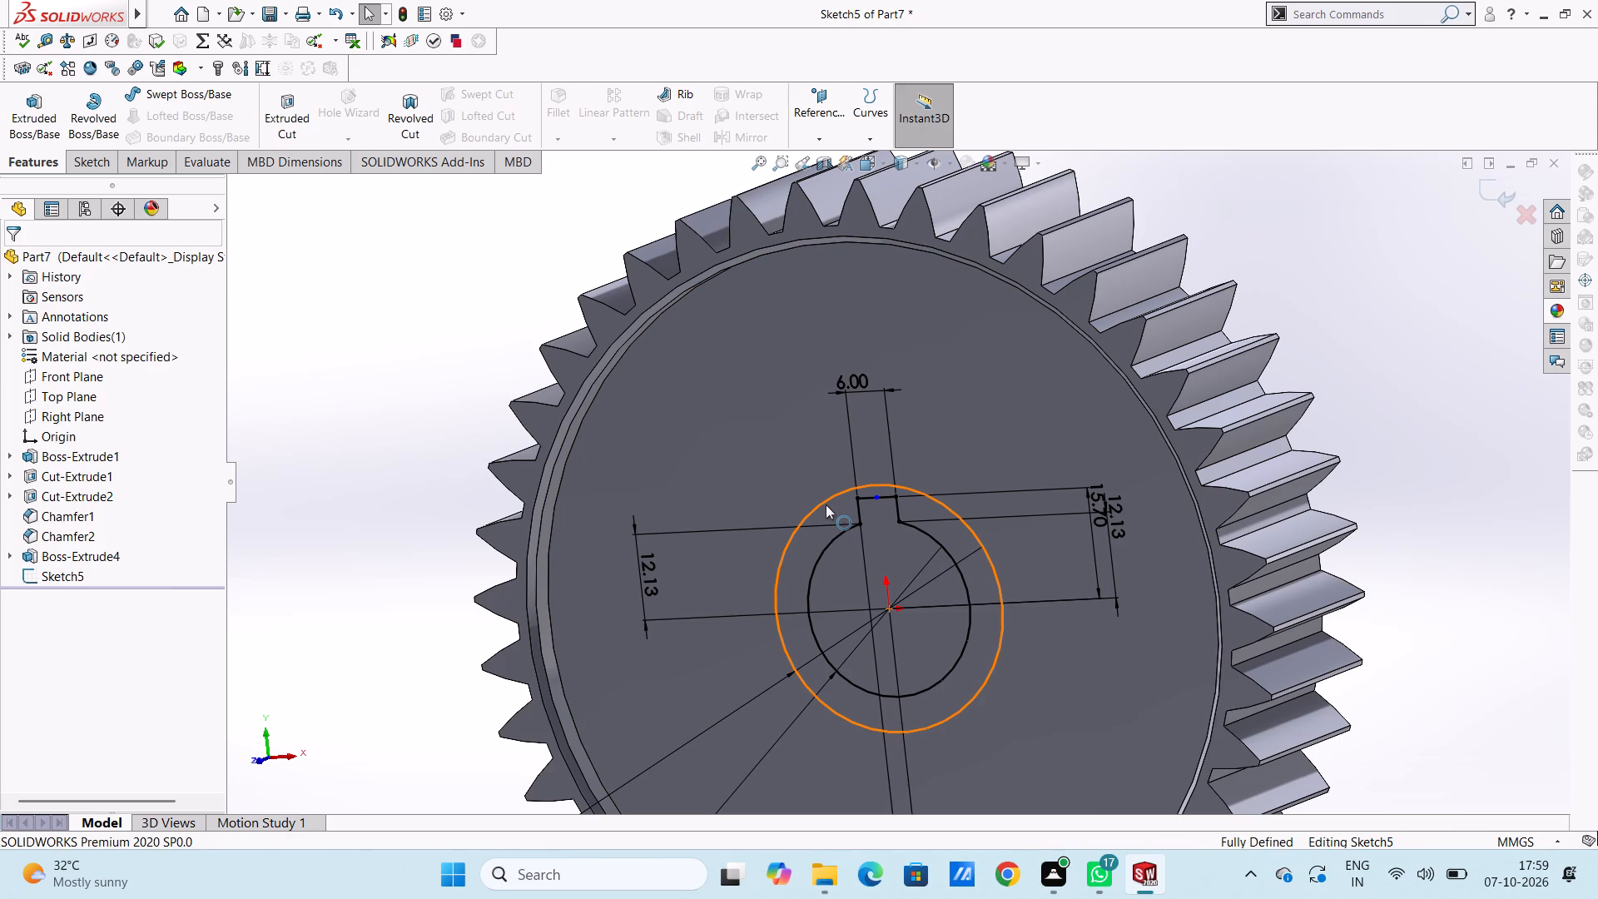
key("Delete")
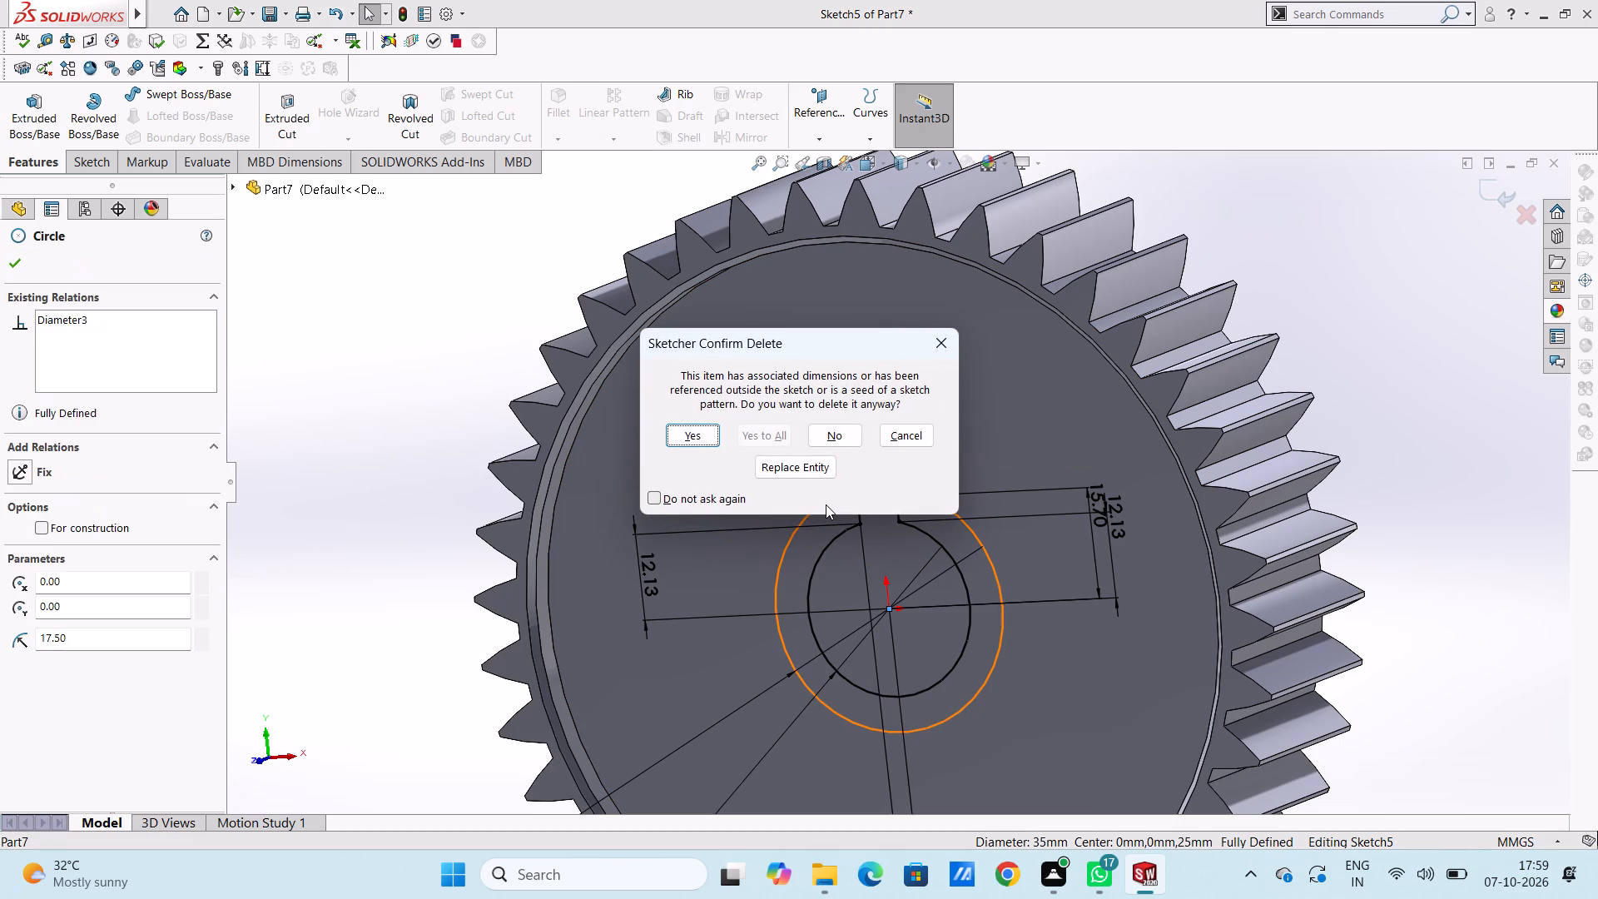
left_click(697, 437)
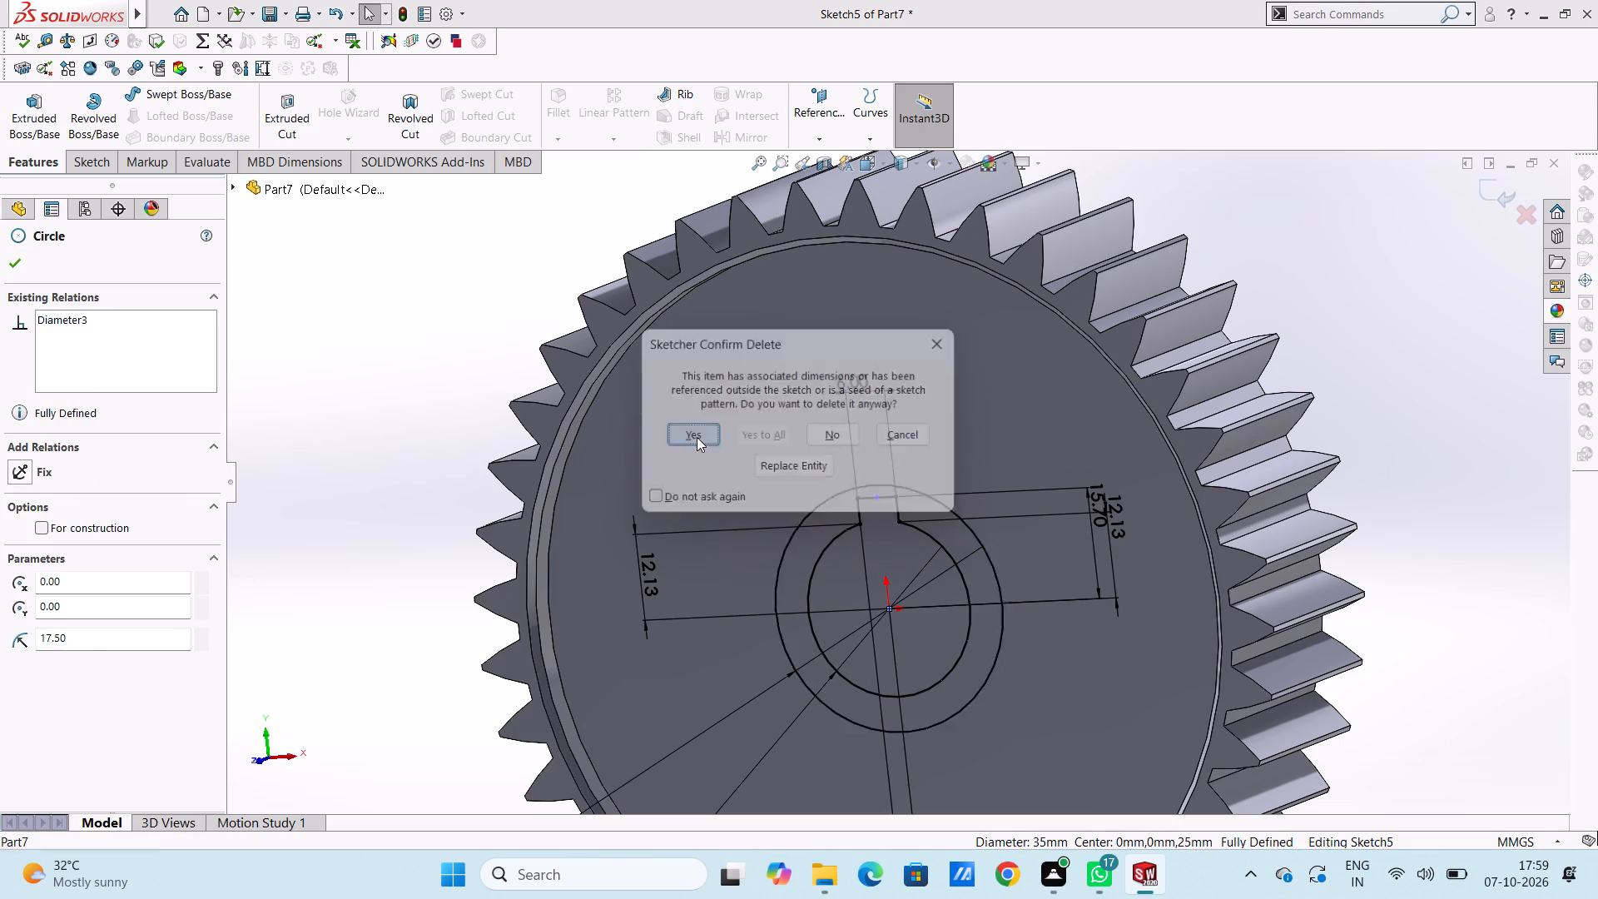
Cut-extrude the bore and keyway profile 20 mm blind from the sketch plane.
left_click(295, 112)
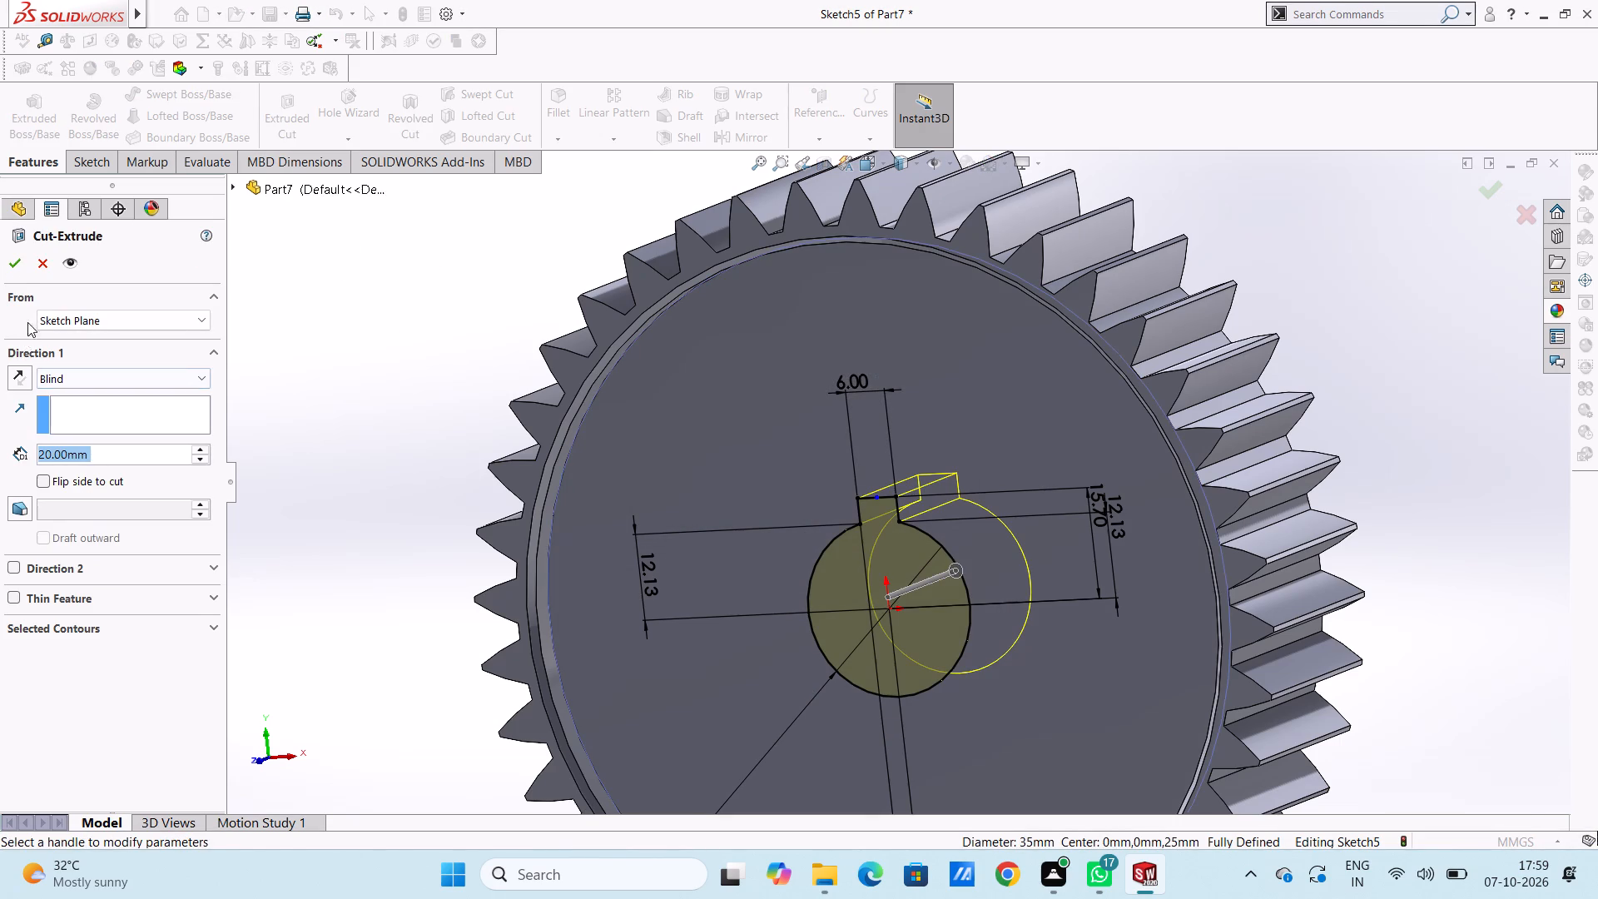
left_click(15, 266)
left_click(383, 380)
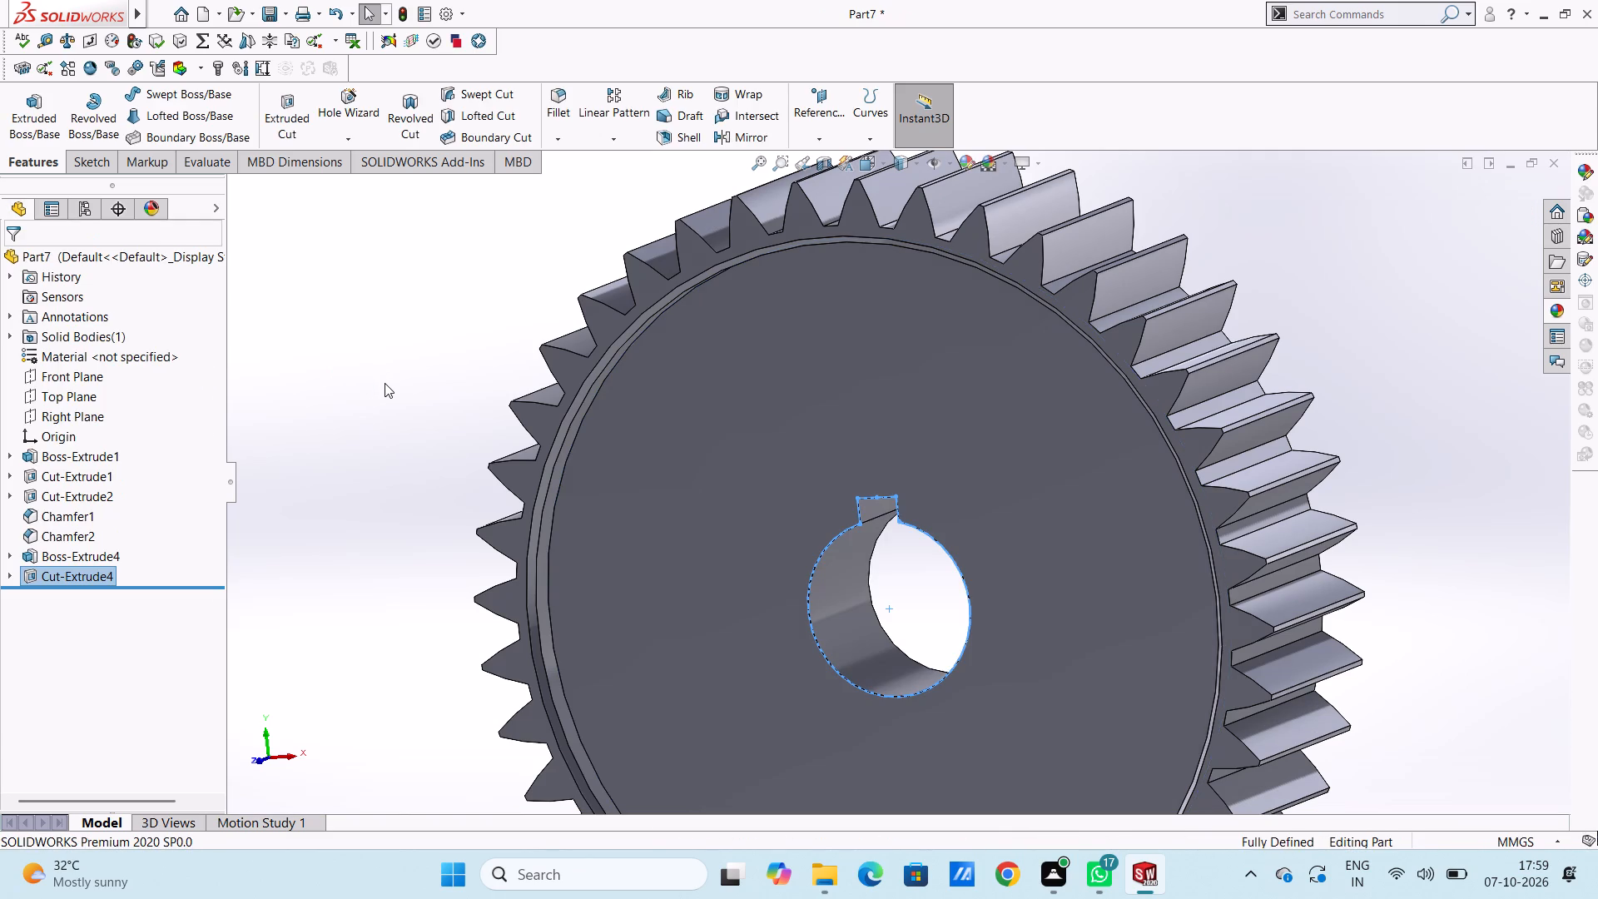
Start a new sketch on the gear's front recessed face.
key("ctrl+7")
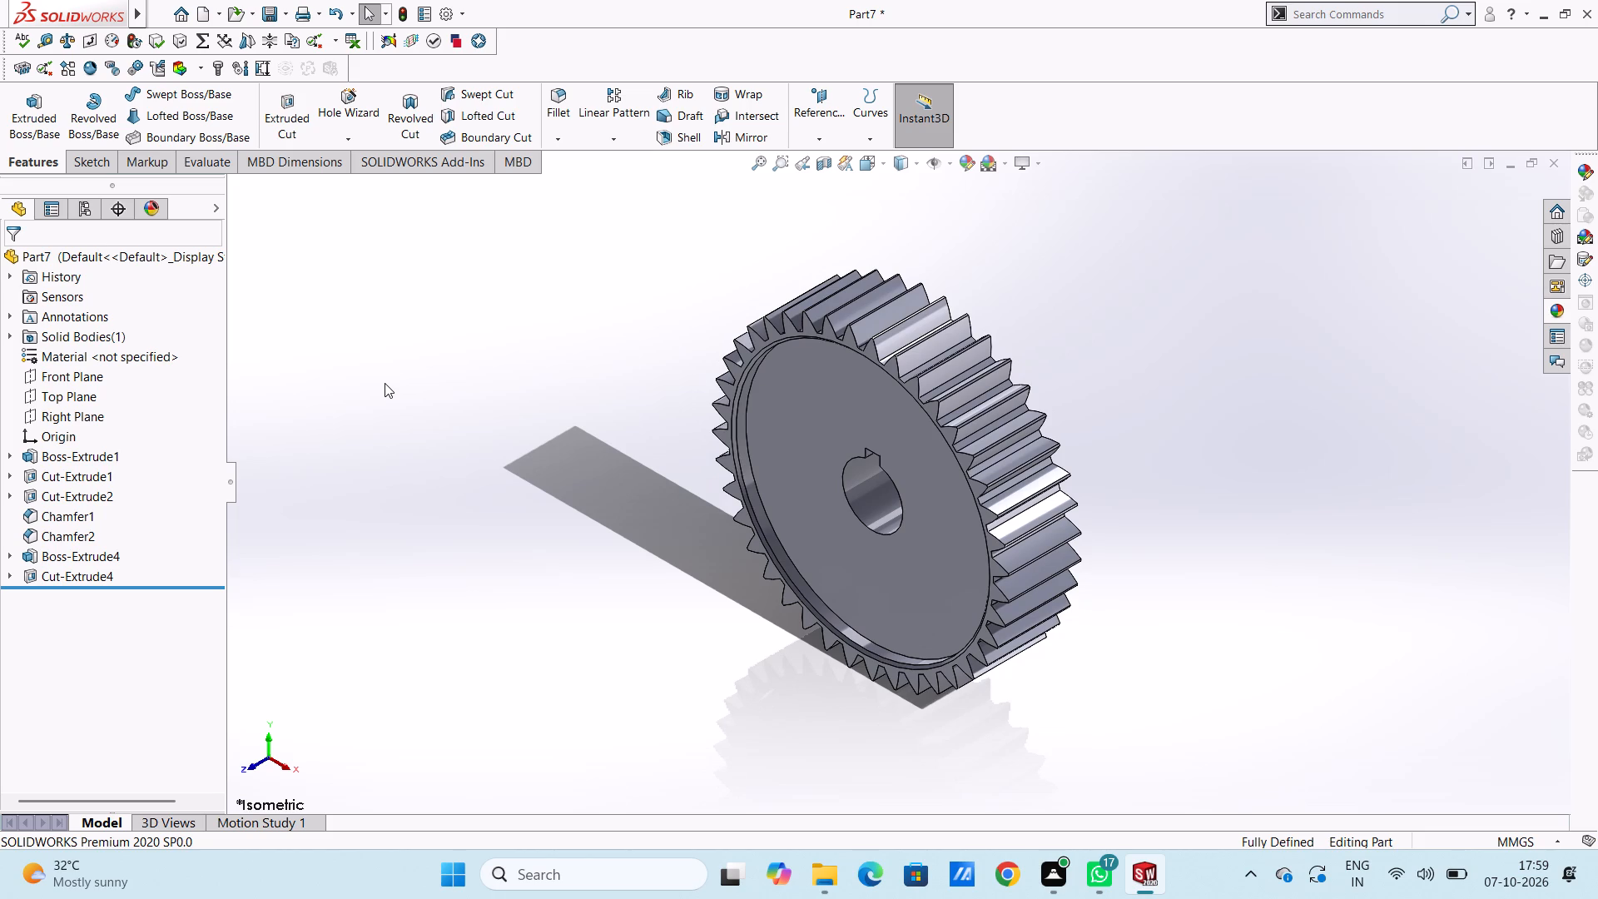
key("ctrl+1")
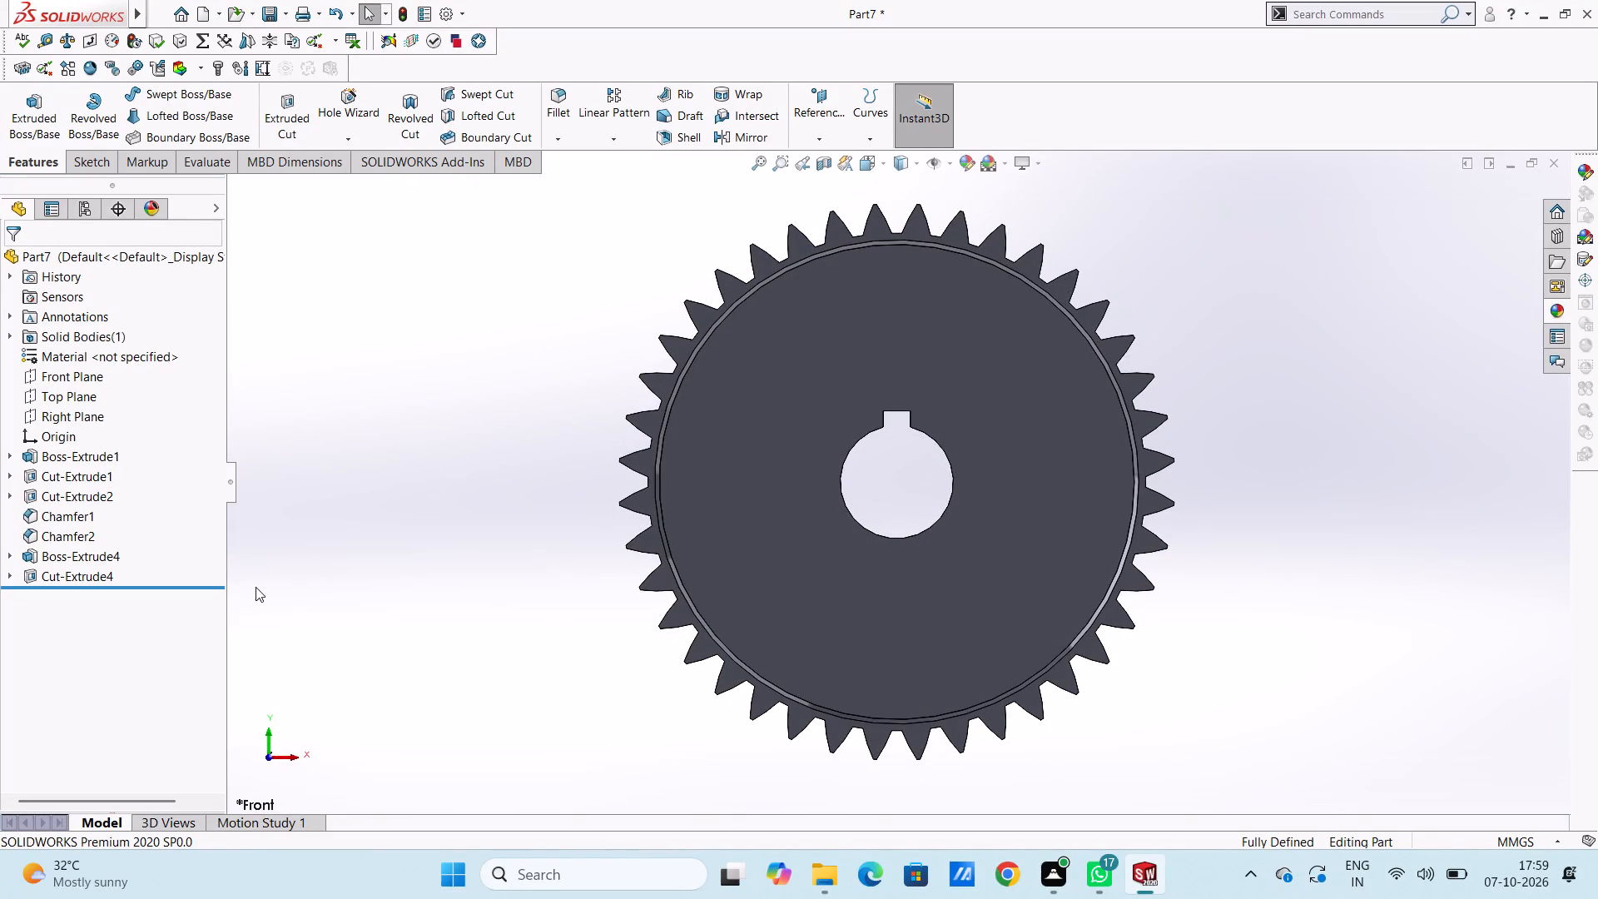
scroll(78, 508, "down", 1)
scroll(201, 535, "down", 1)
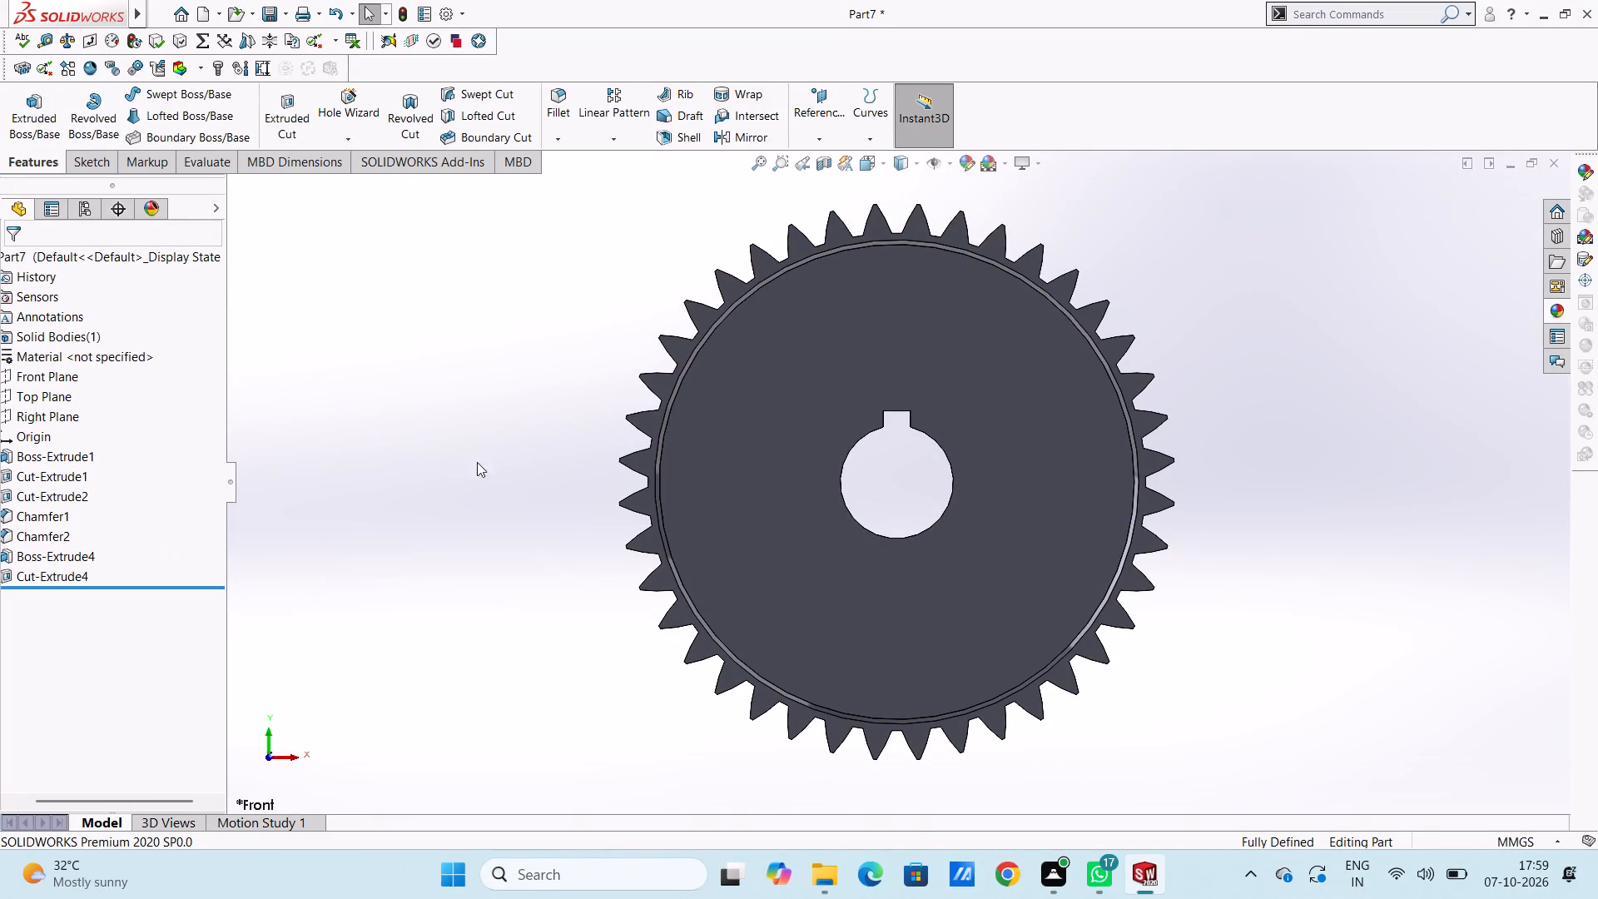
scroll(763, 420, "down", 3)
scroll(773, 430, "up", 3)
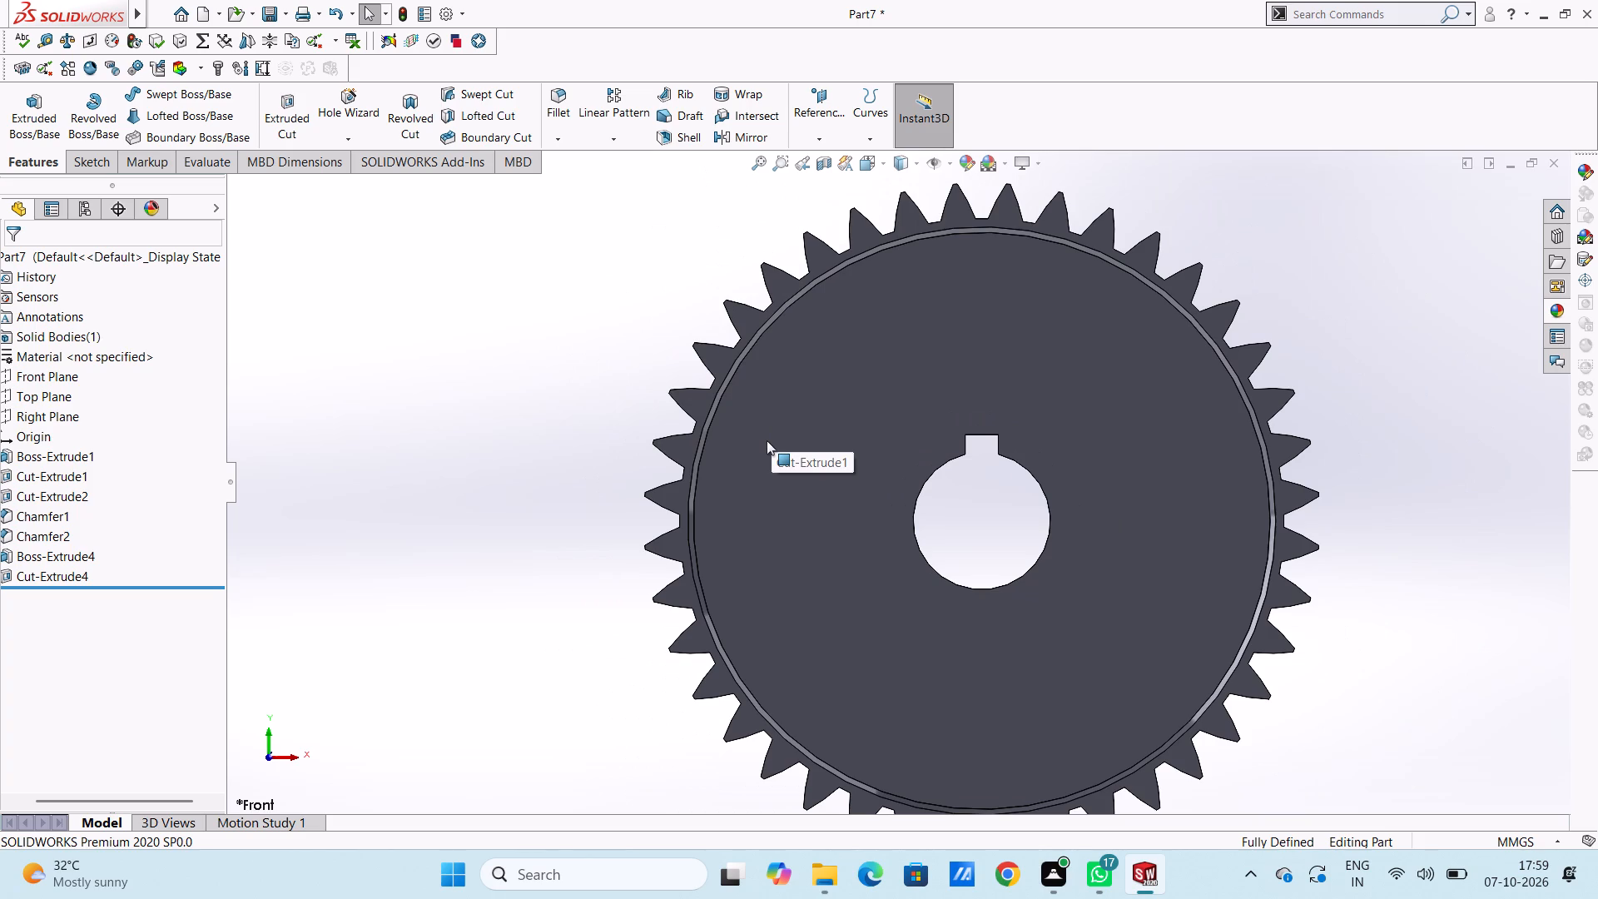
scroll(1018, 481, "down", 3)
left_click(1009, 447)
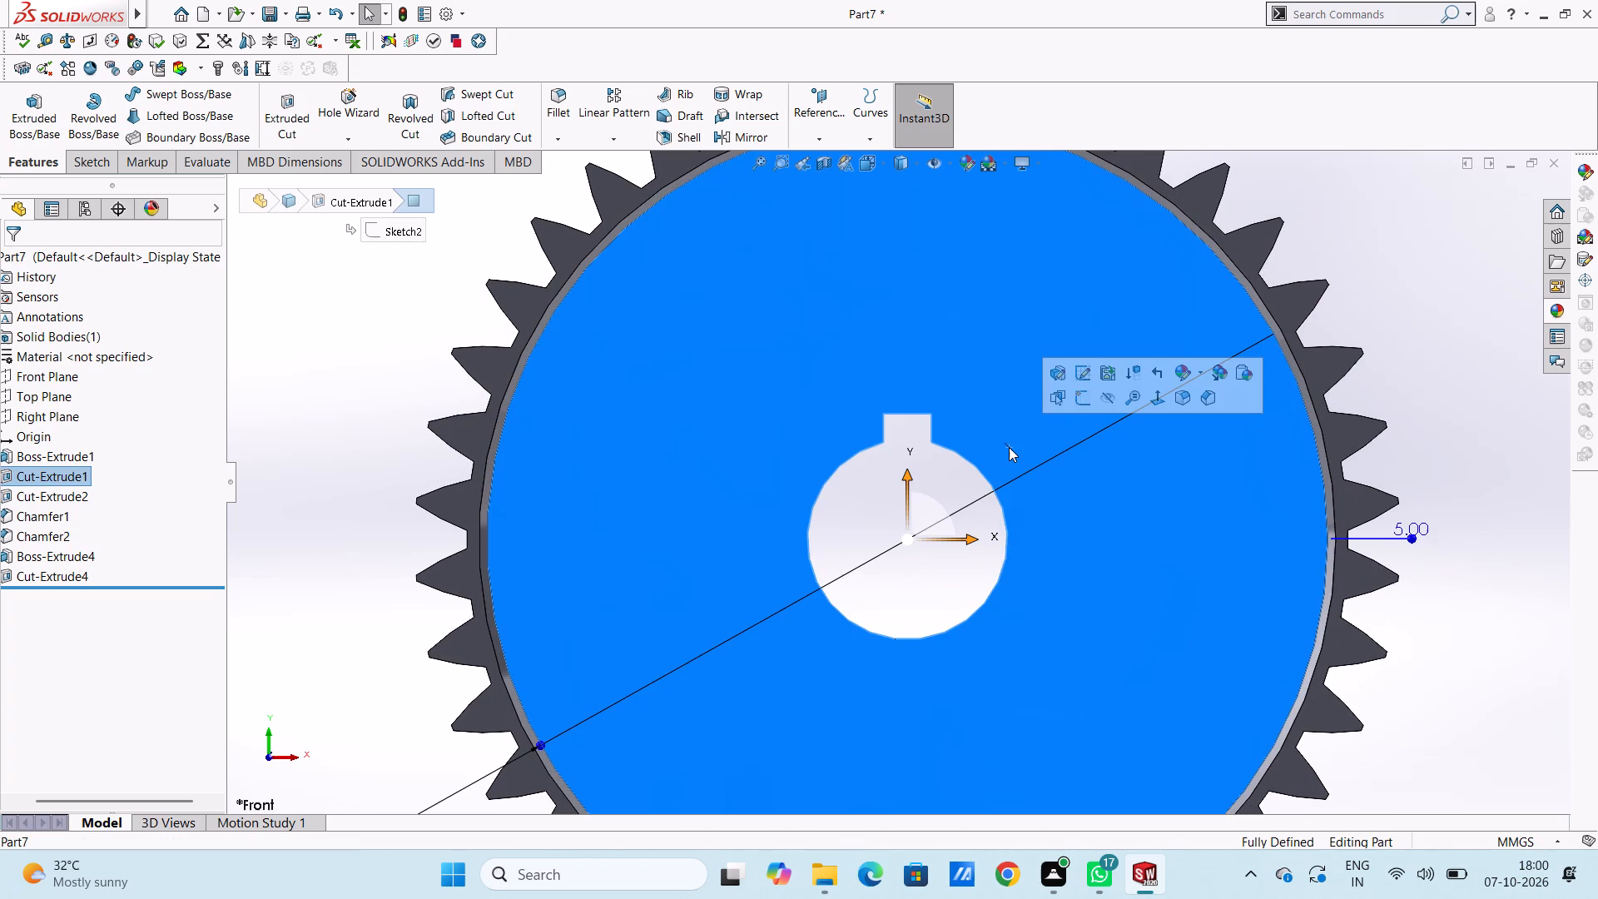
left_click(1078, 404)
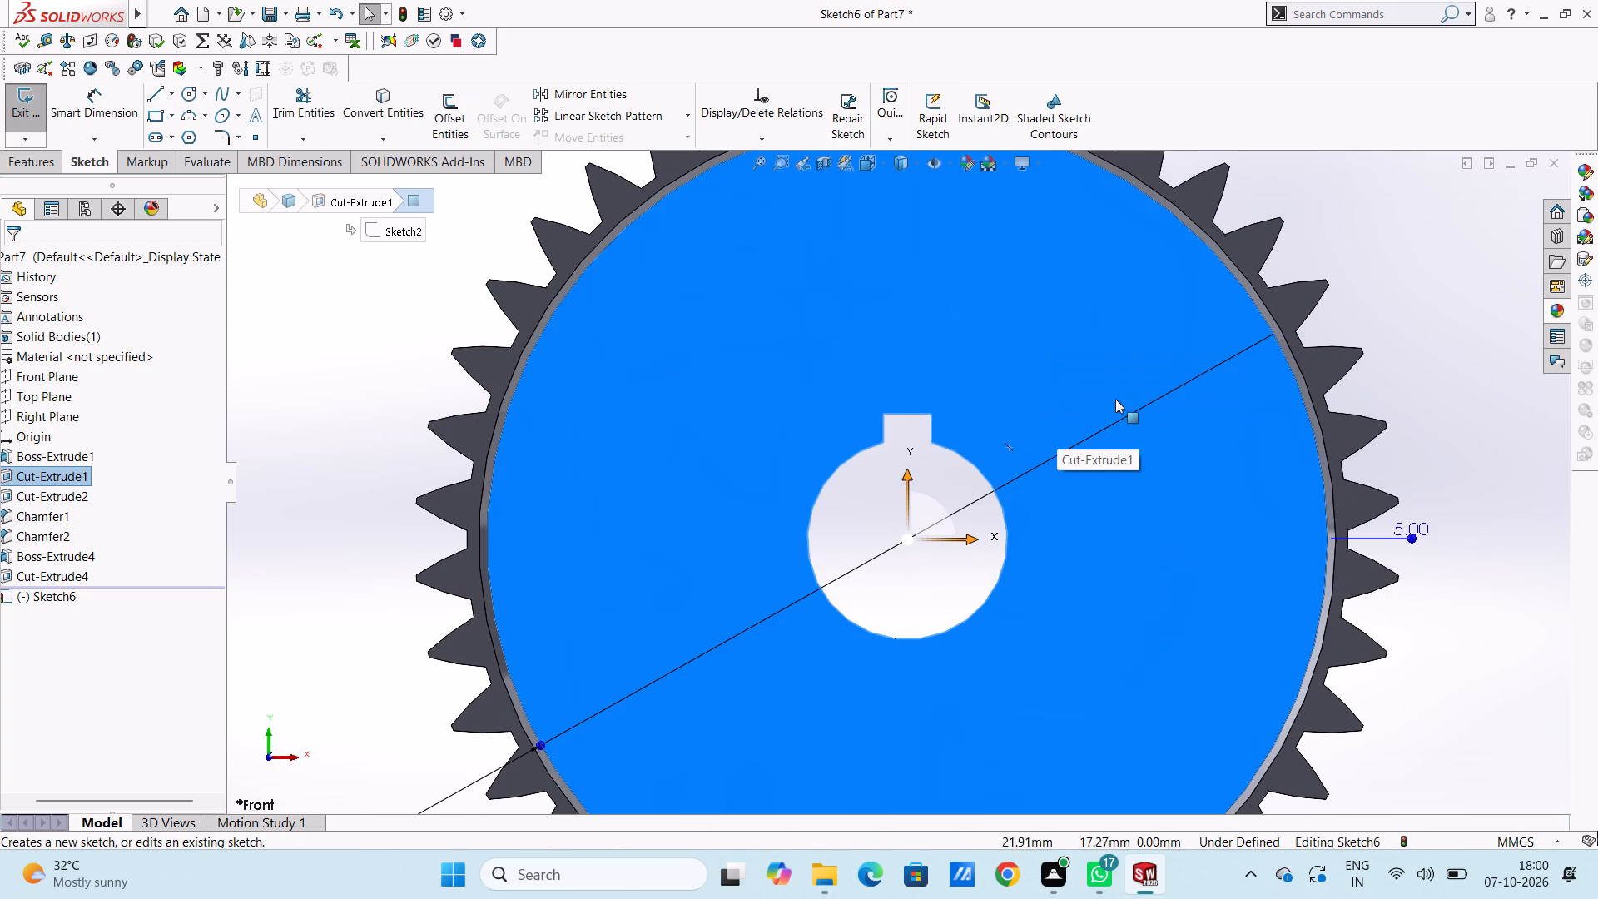
left_click(1387, 301)
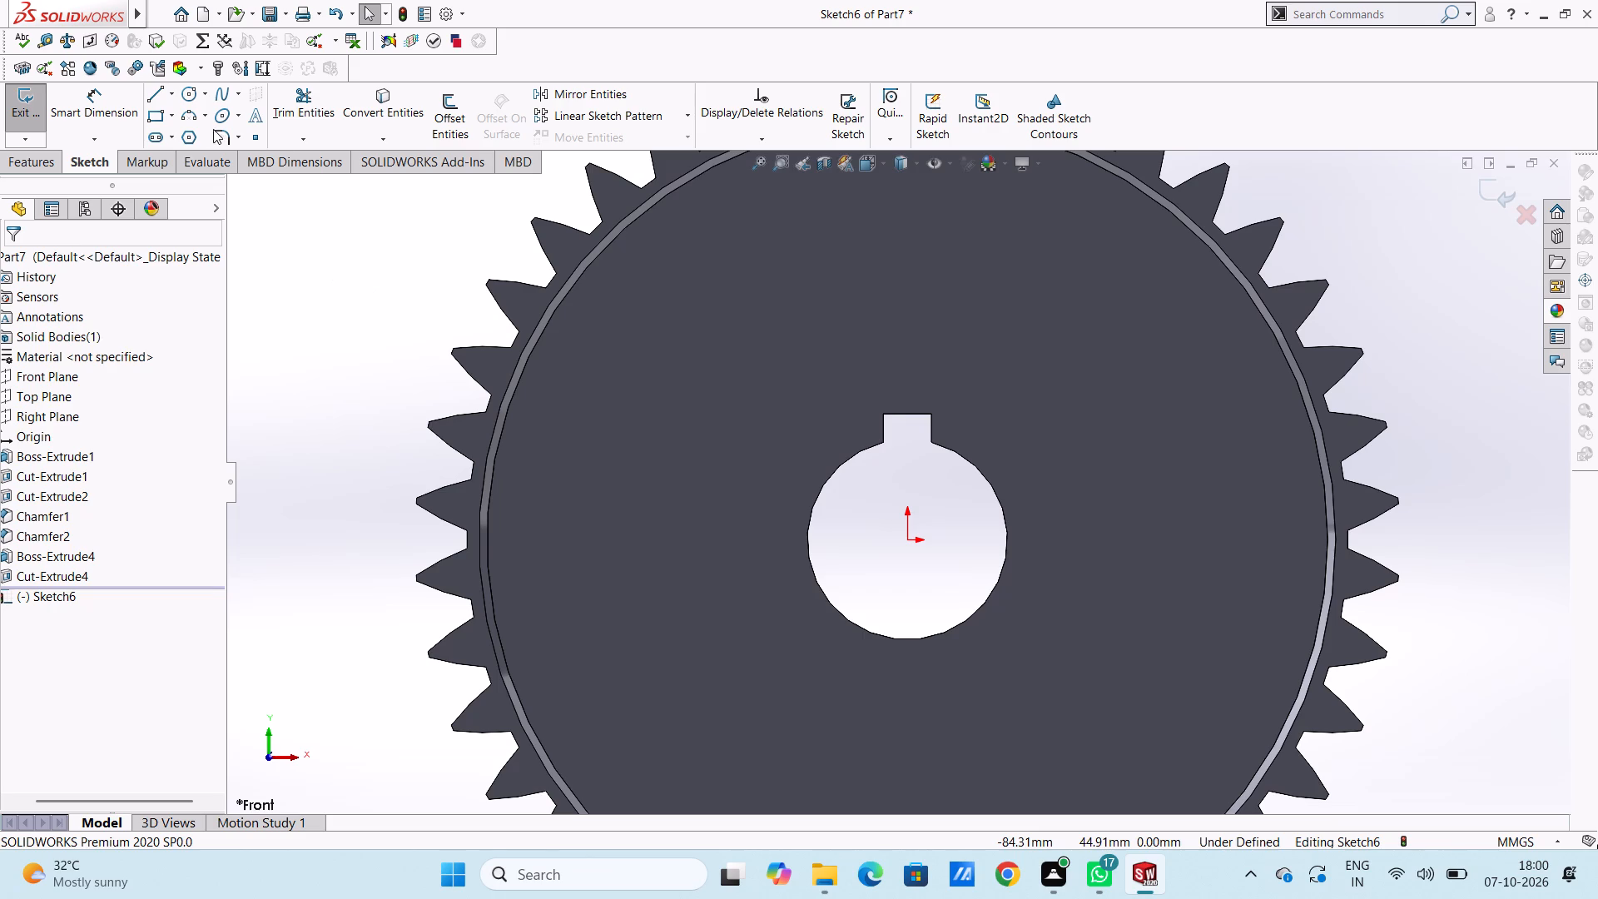
Draw two circles centred on the origin: an outer one with a 35 mm radius and an inner one matching the bore edge.
left_click(191, 99)
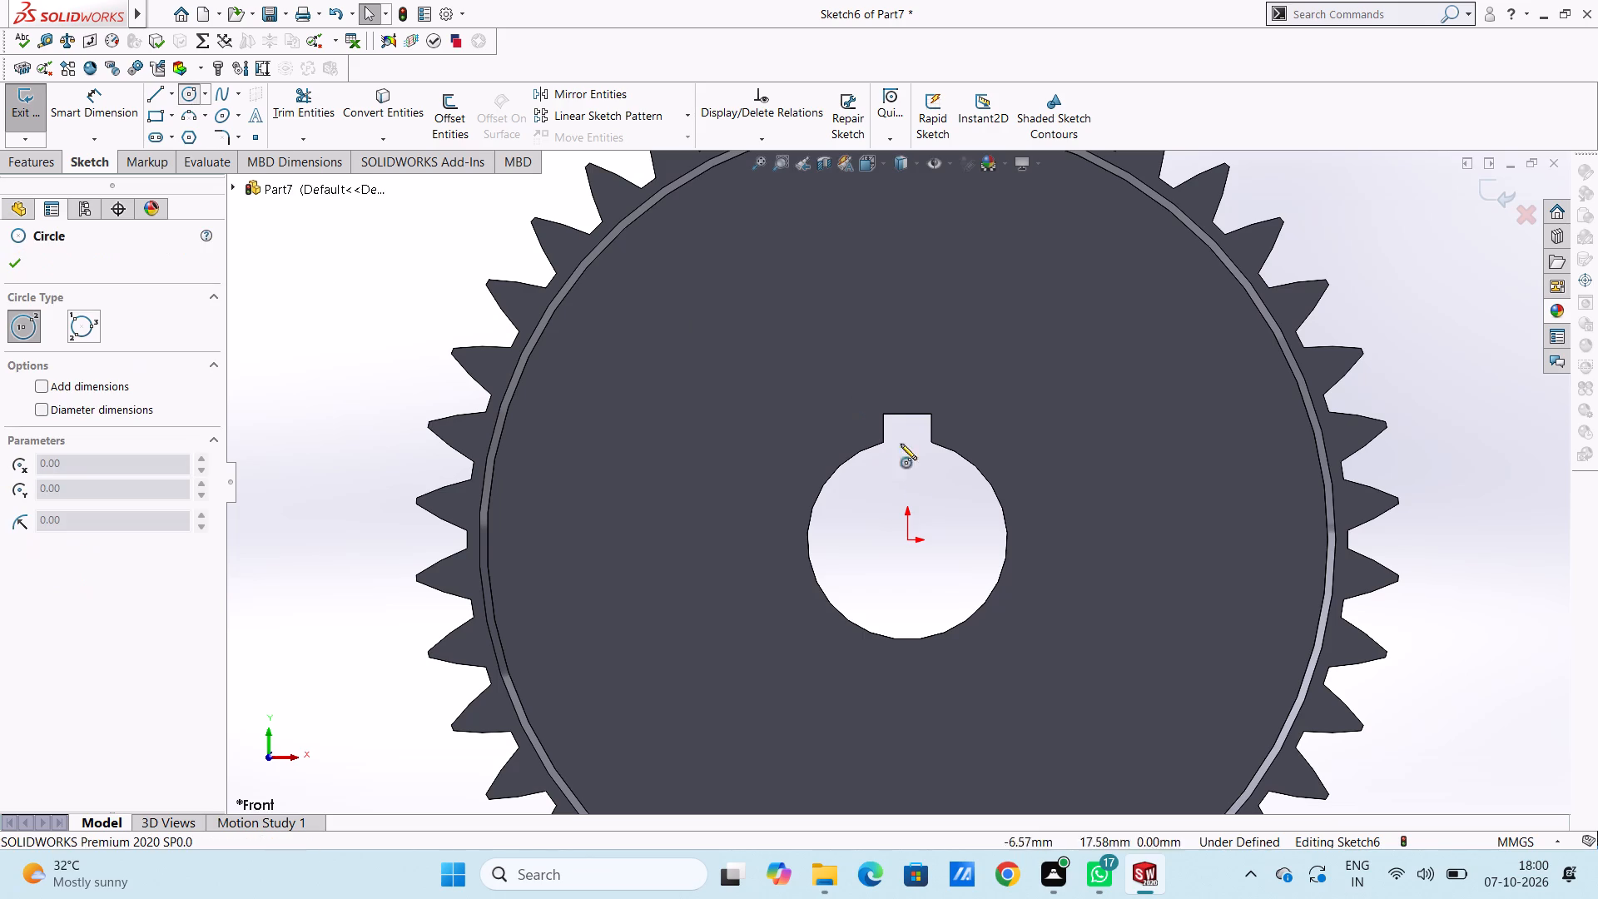
left_click(906, 544)
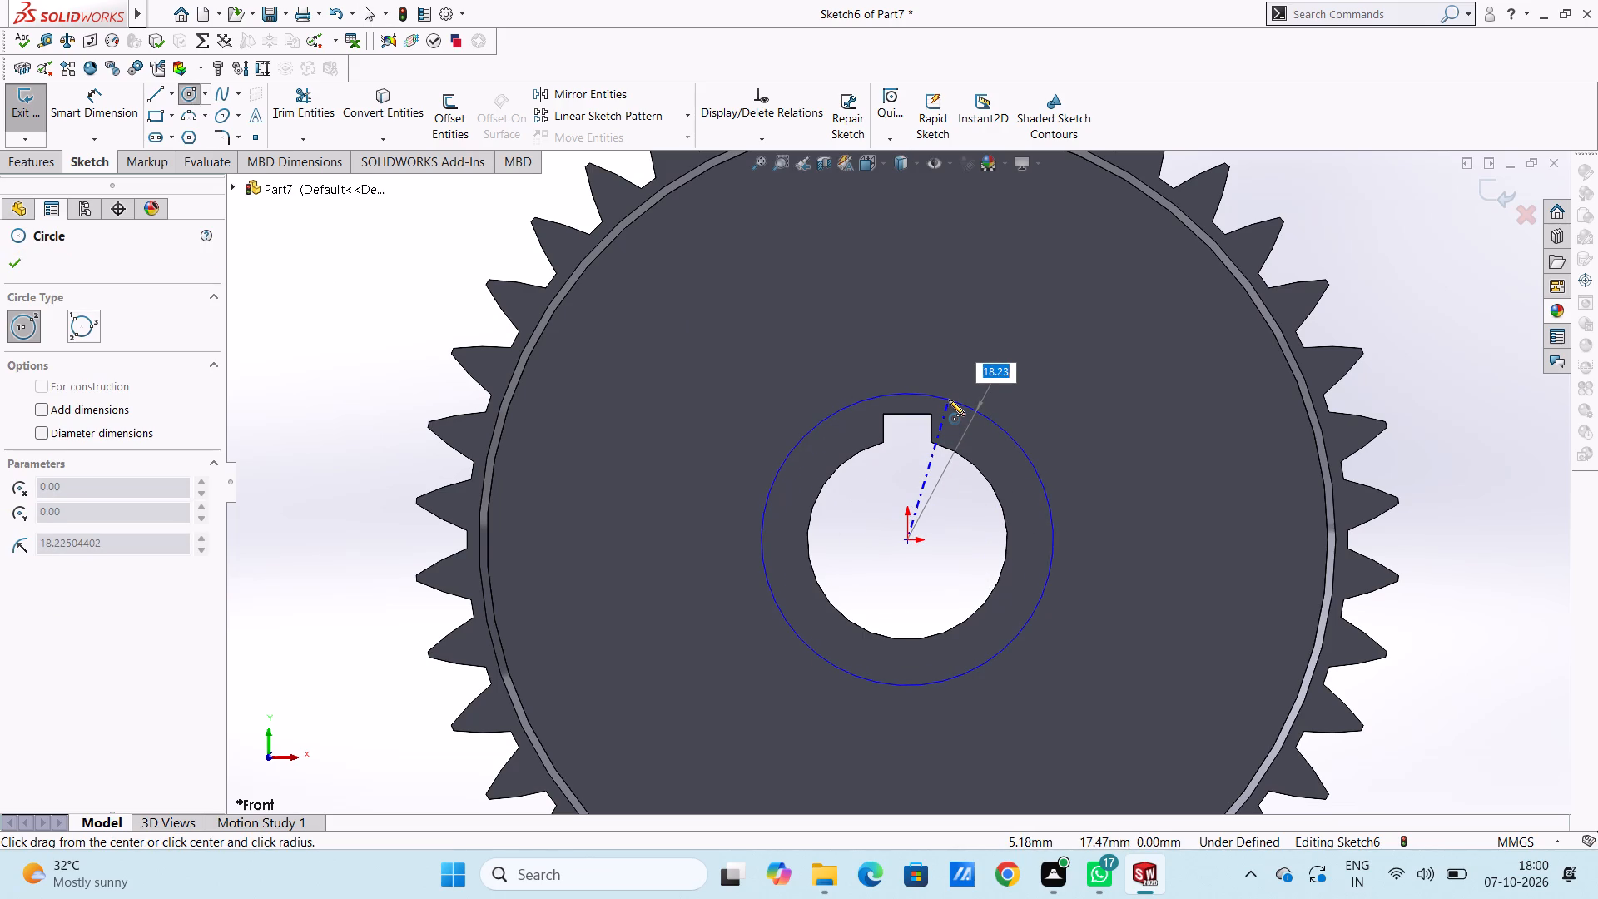
type("35")
key("Return")
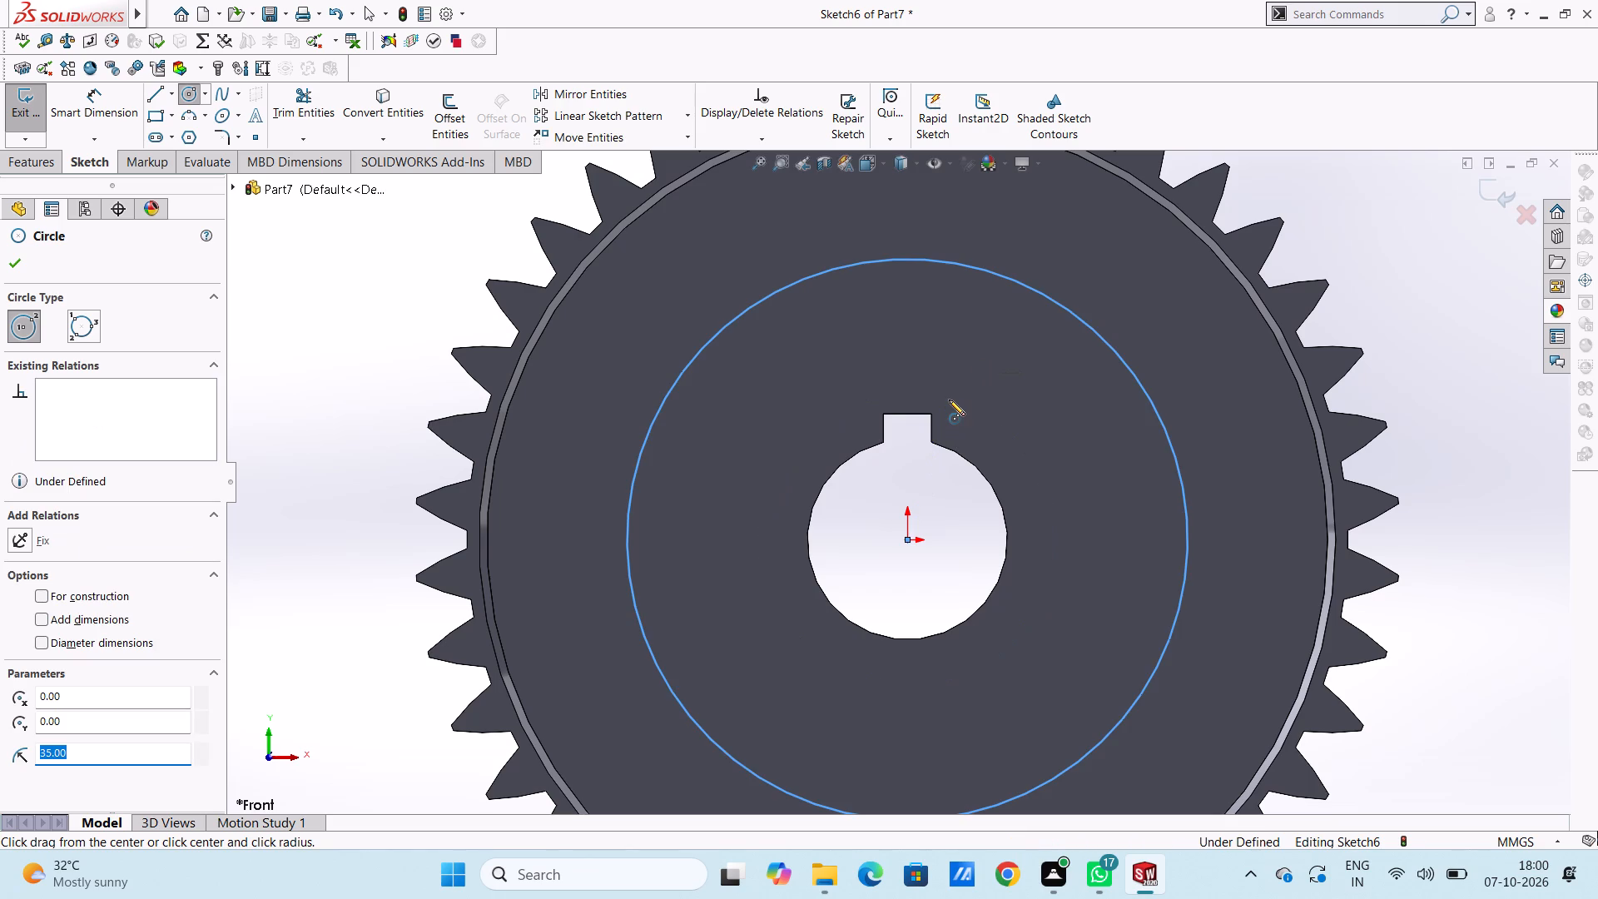
left_click(907, 540)
left_click(985, 598)
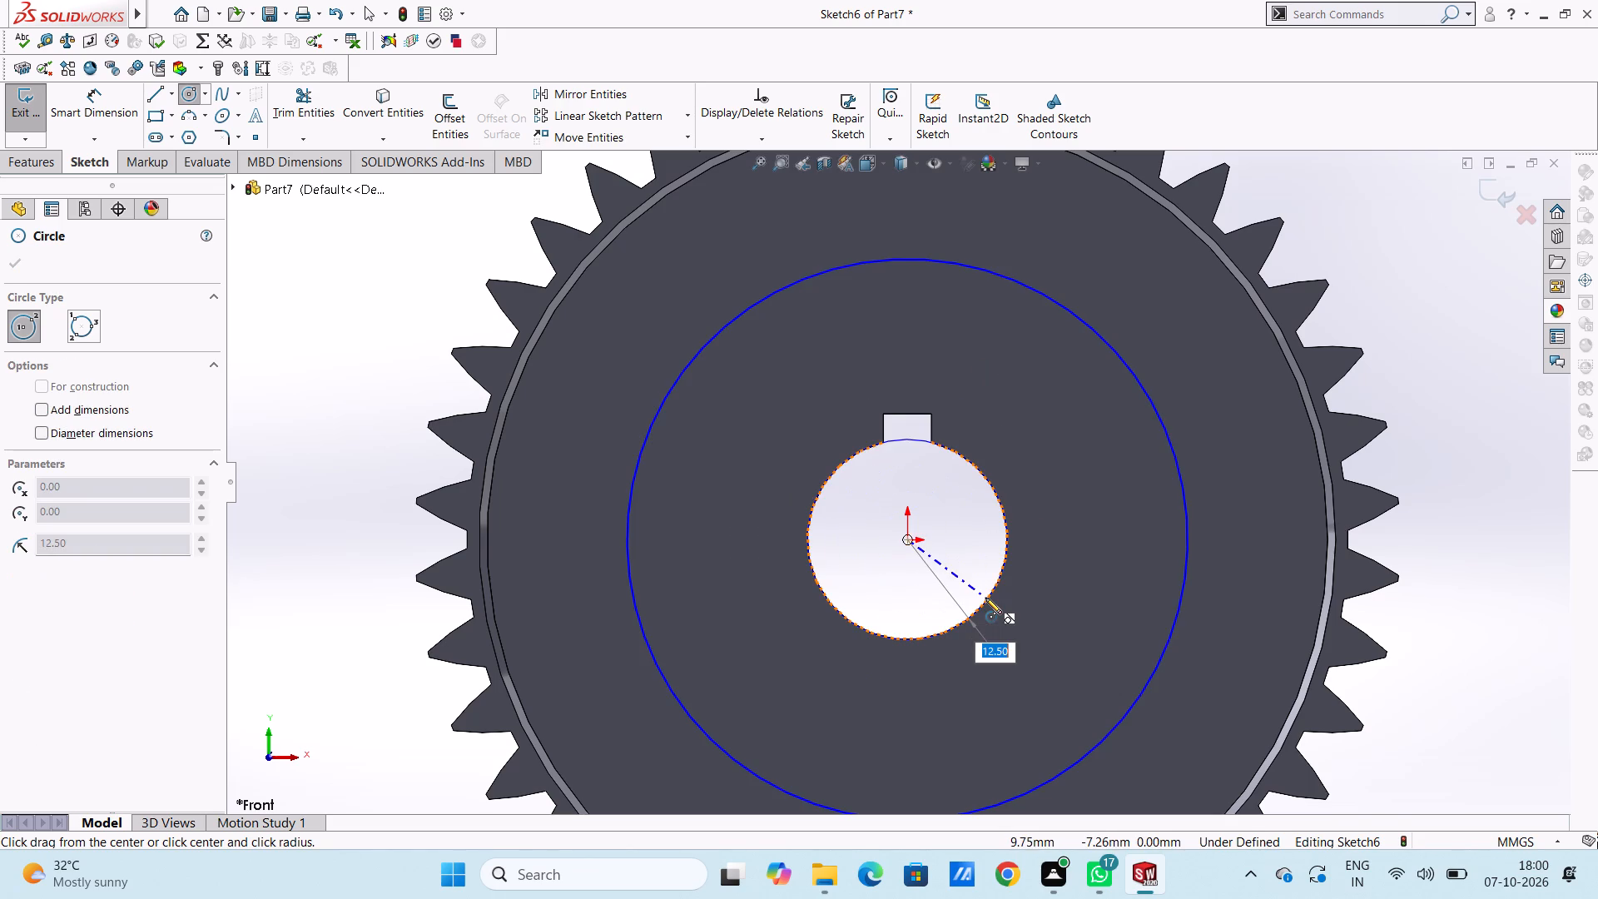
left_click(12, 261)
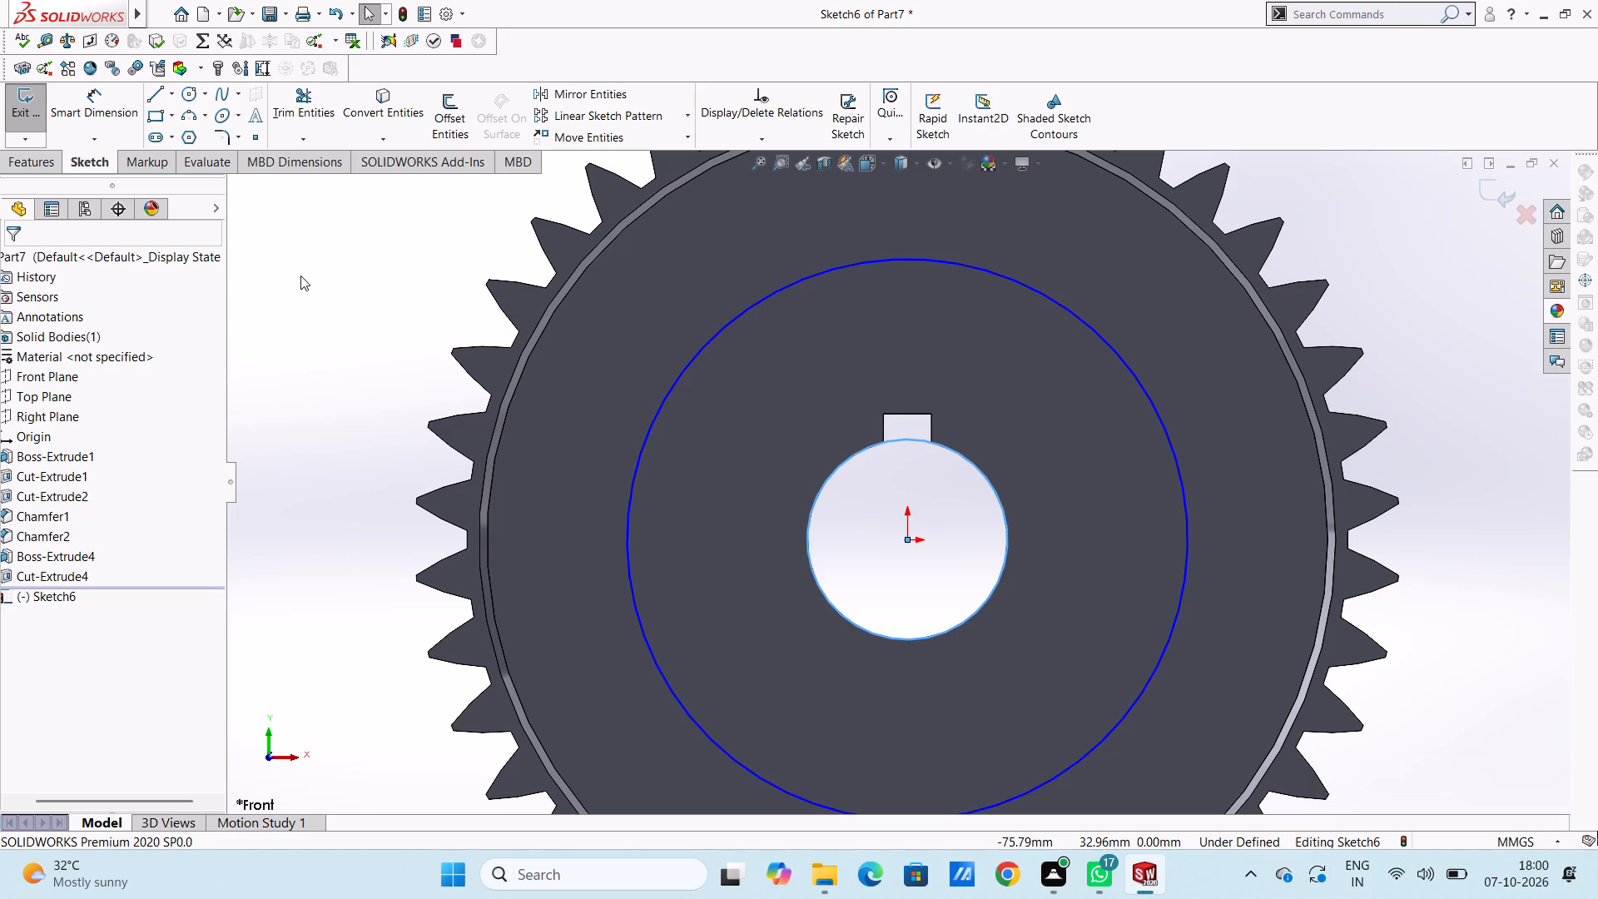
Dimension the outer circle and set its diameter to 35 mm.
left_click(110, 117)
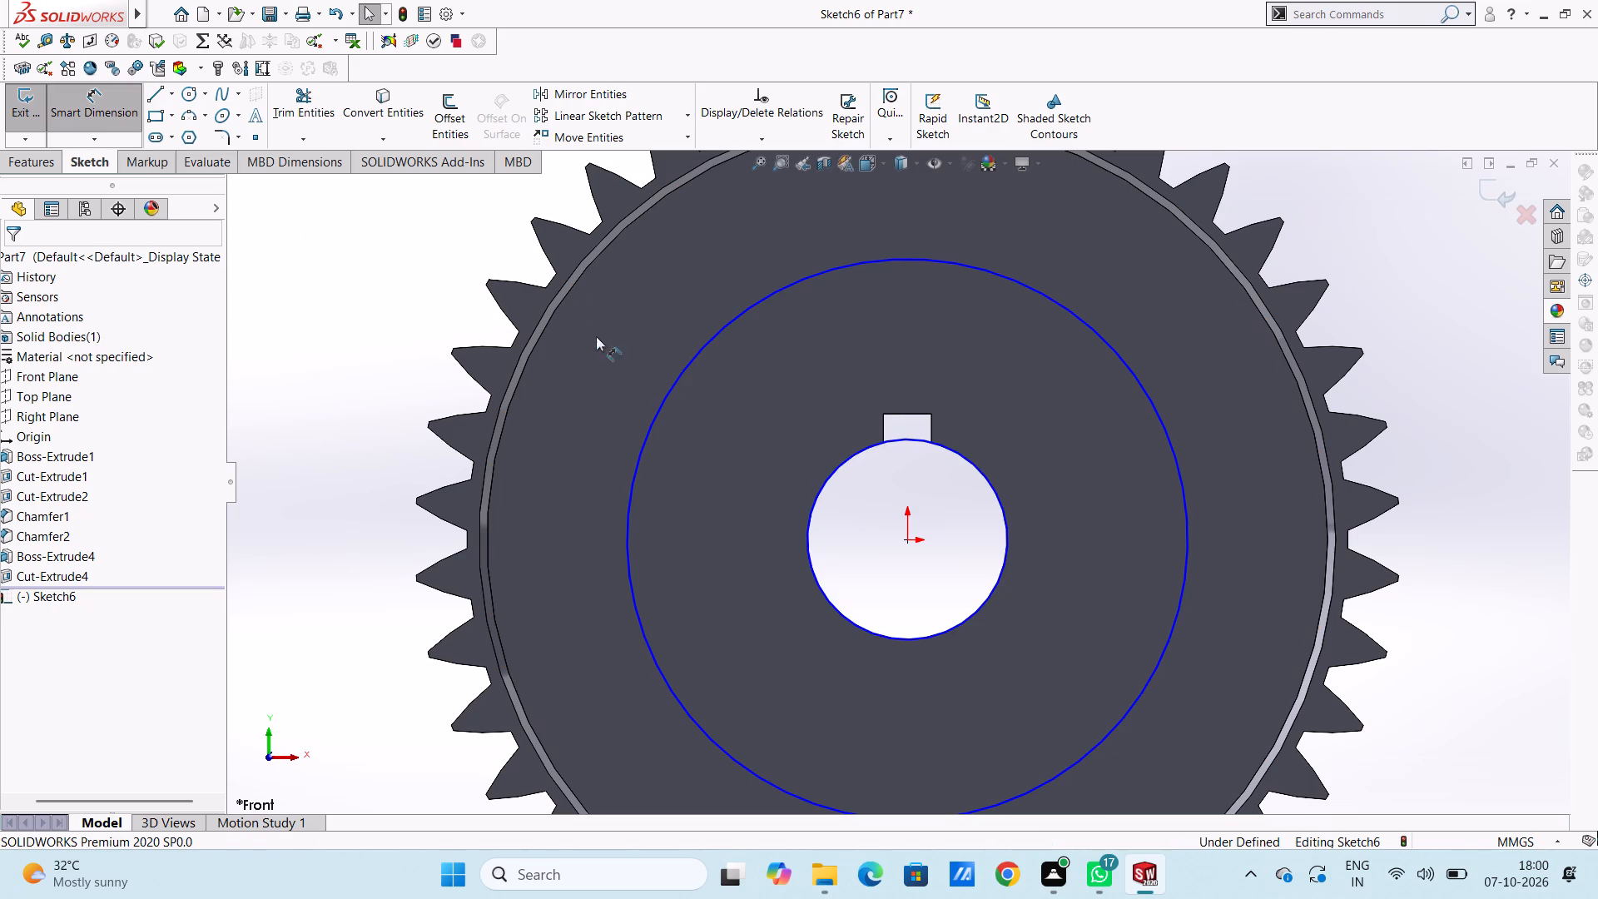
scroll(649, 390, "up", 3)
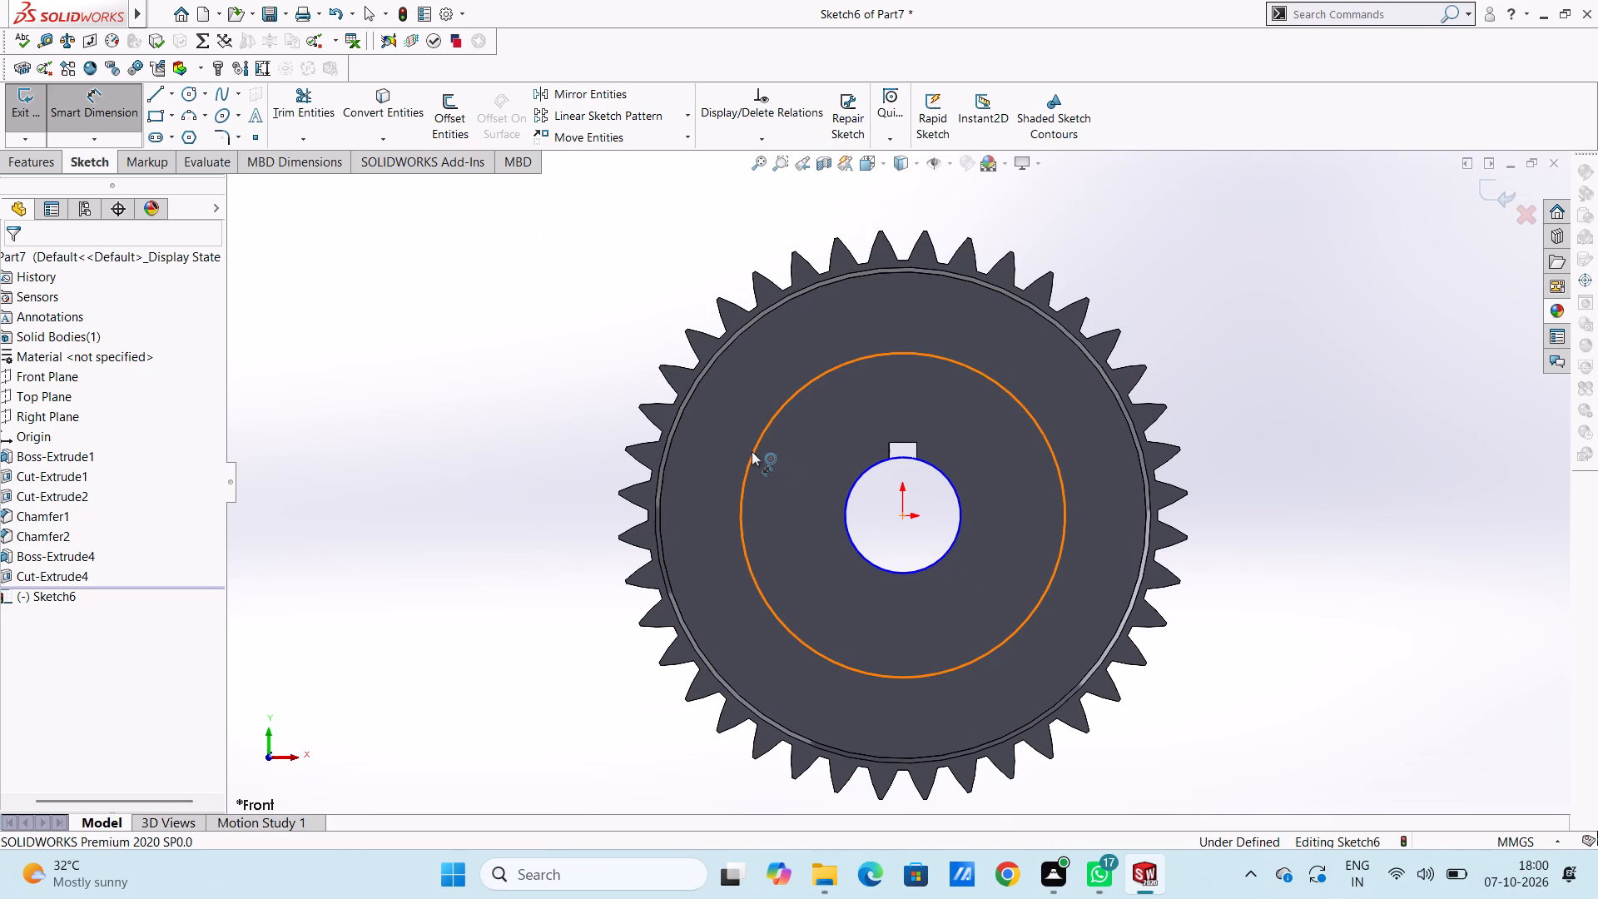
left_click(752, 451)
left_click(471, 711)
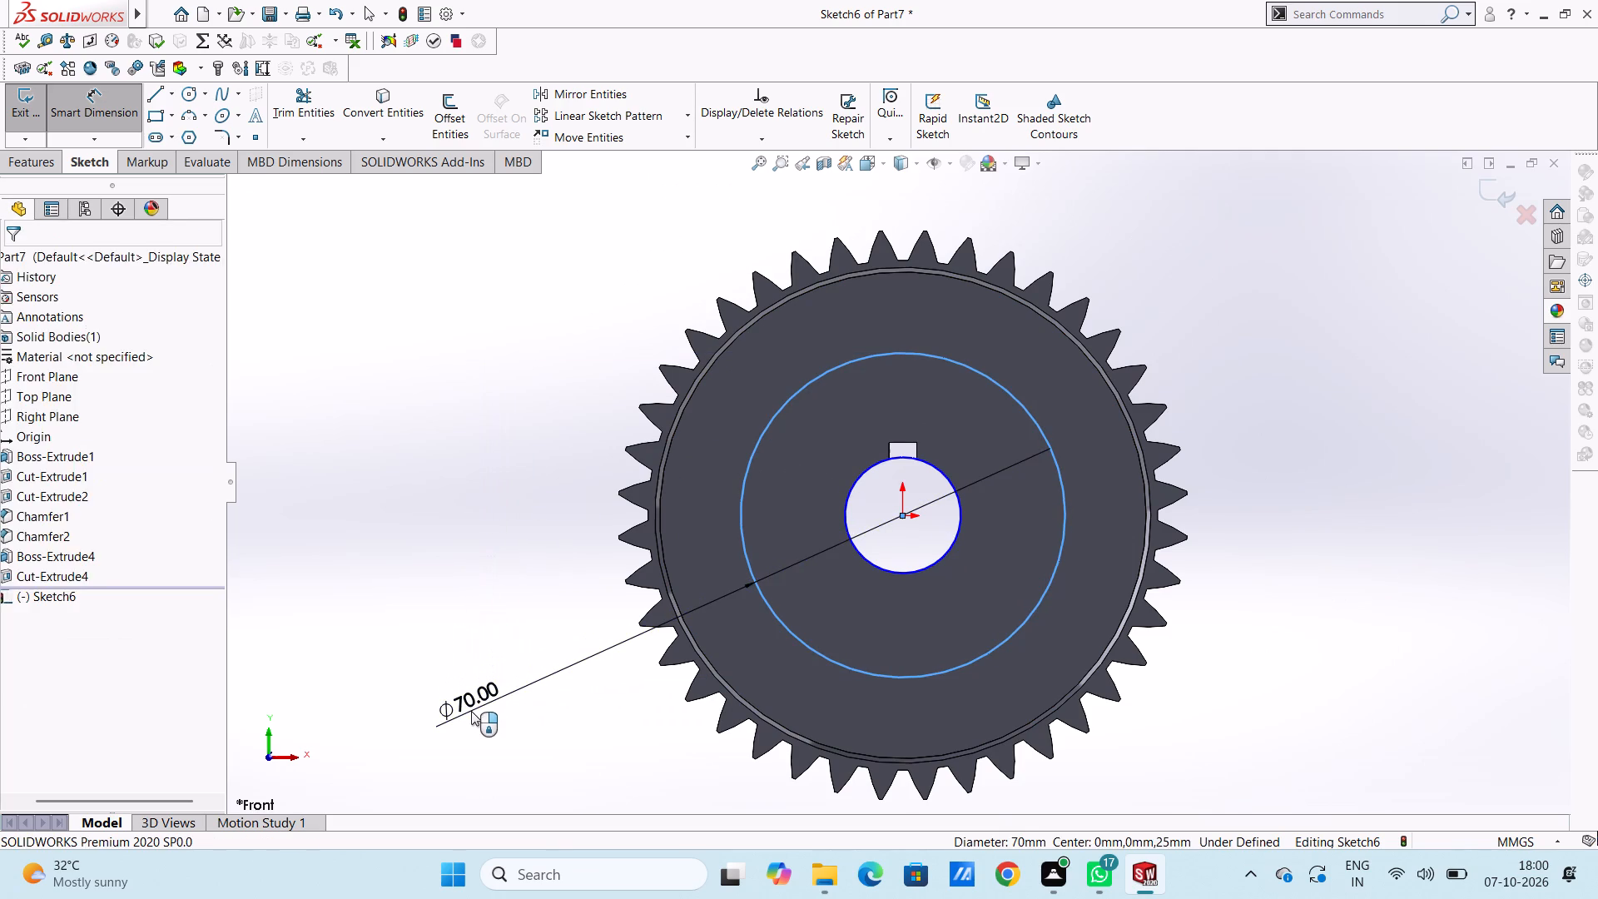
type("35")
key("Return")
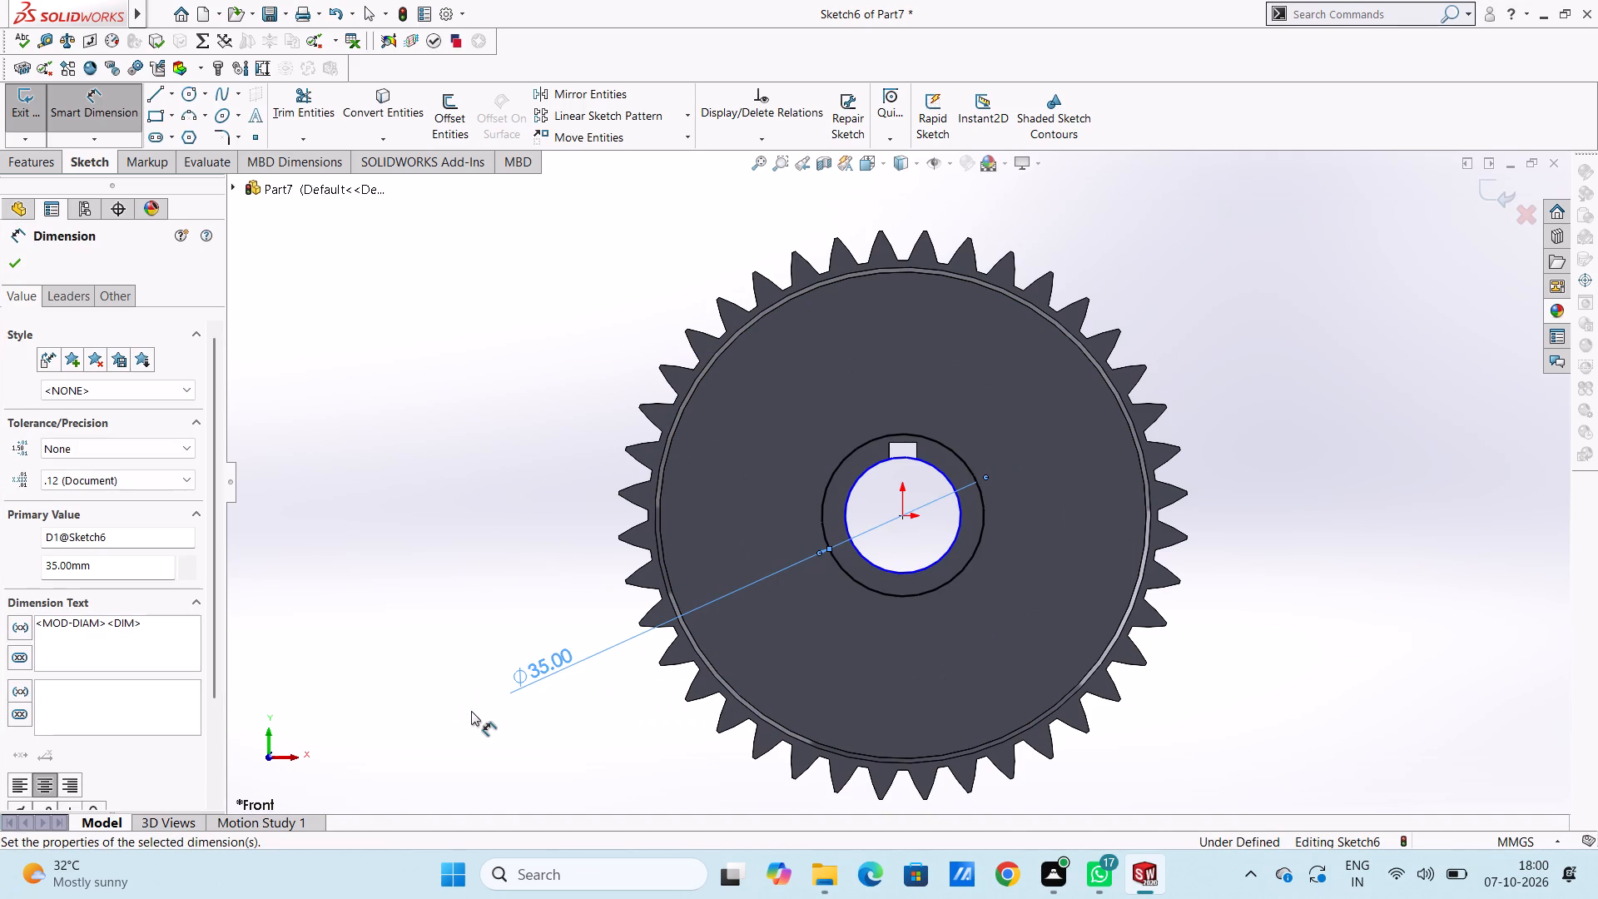
left_click(555, 552)
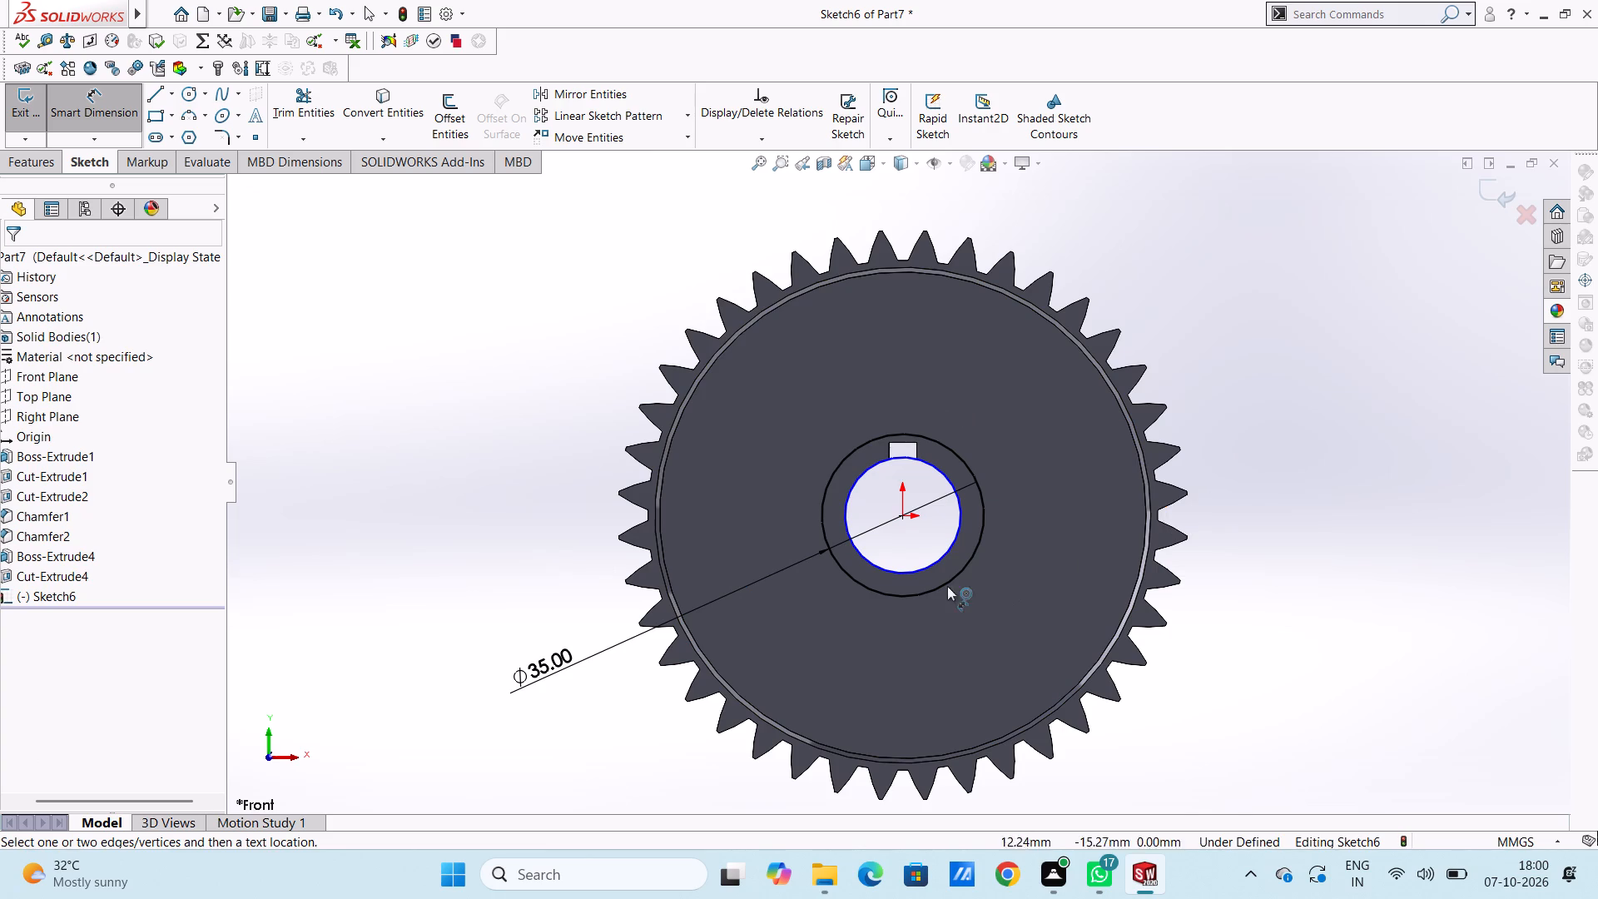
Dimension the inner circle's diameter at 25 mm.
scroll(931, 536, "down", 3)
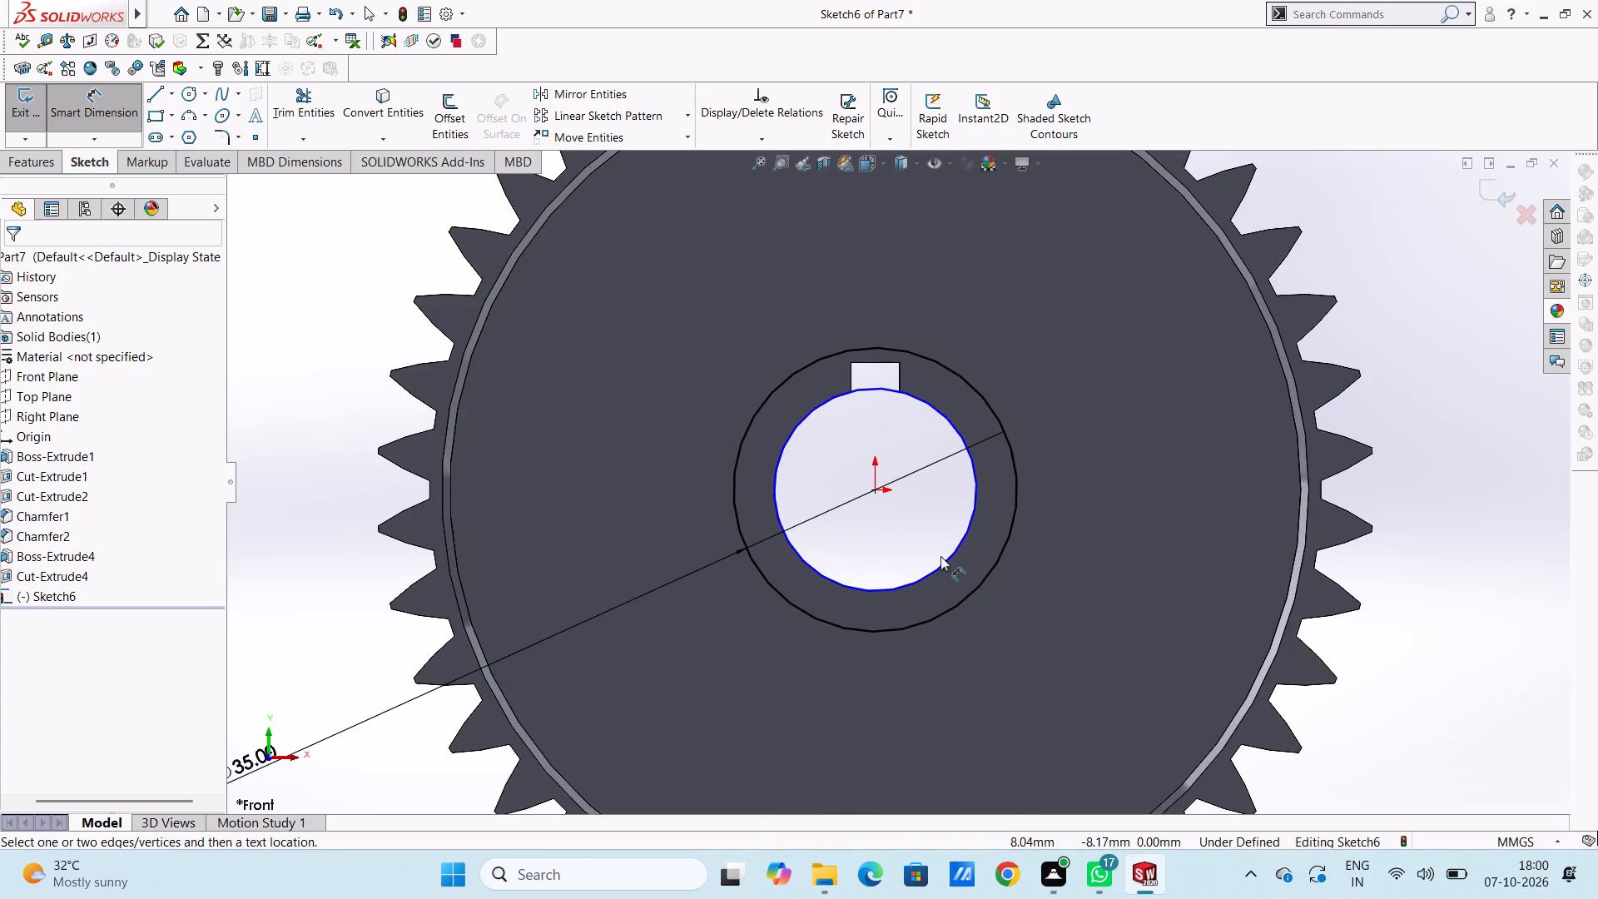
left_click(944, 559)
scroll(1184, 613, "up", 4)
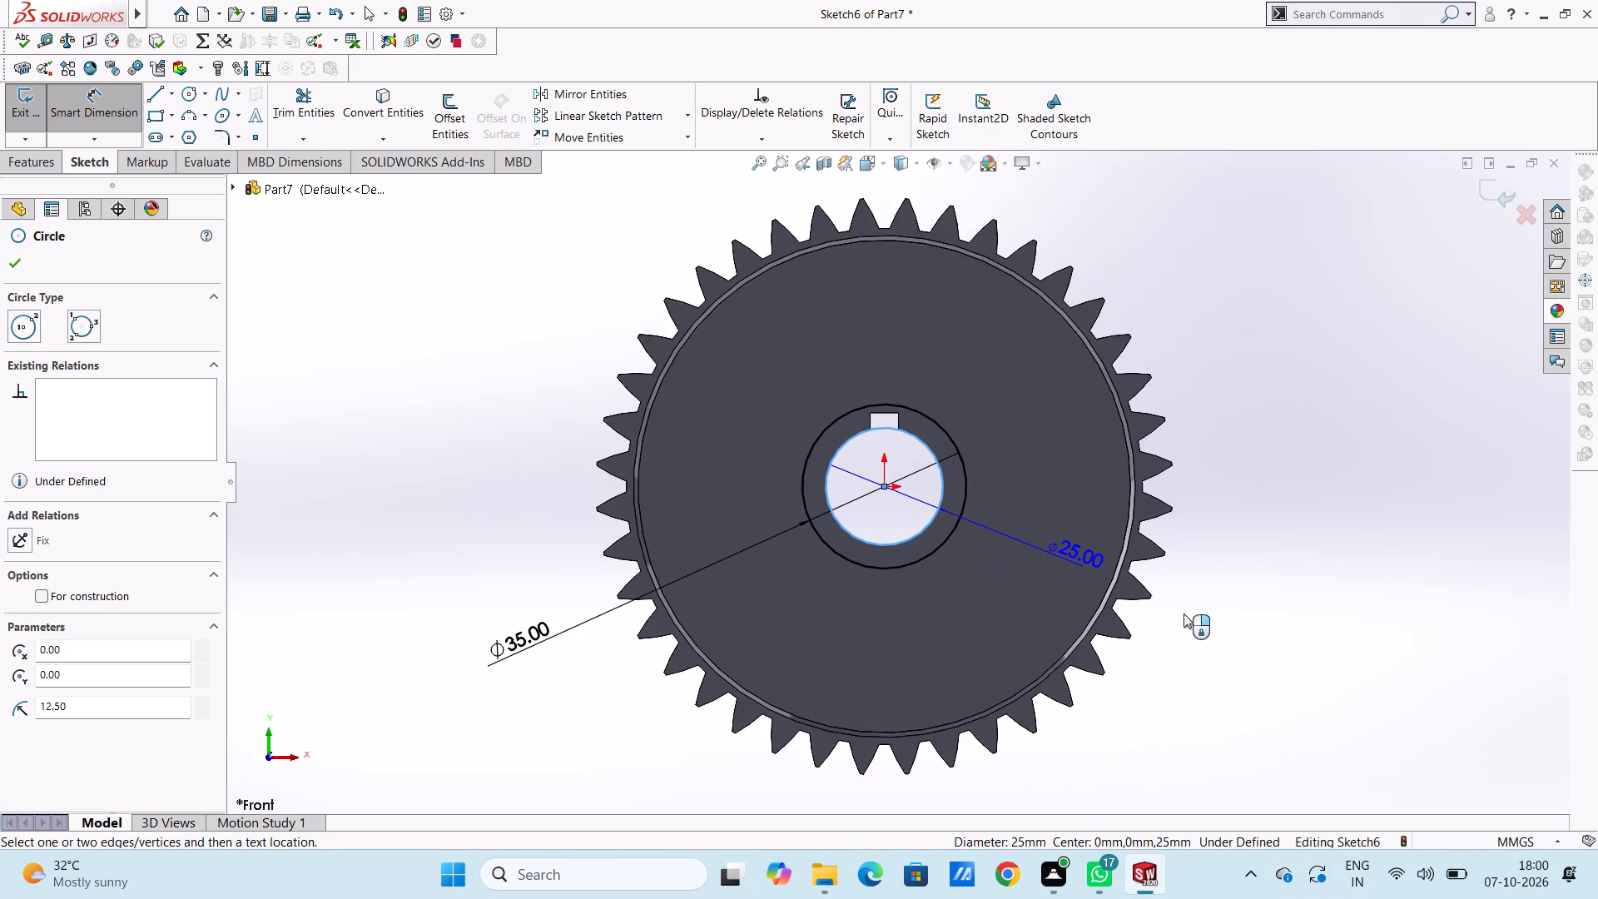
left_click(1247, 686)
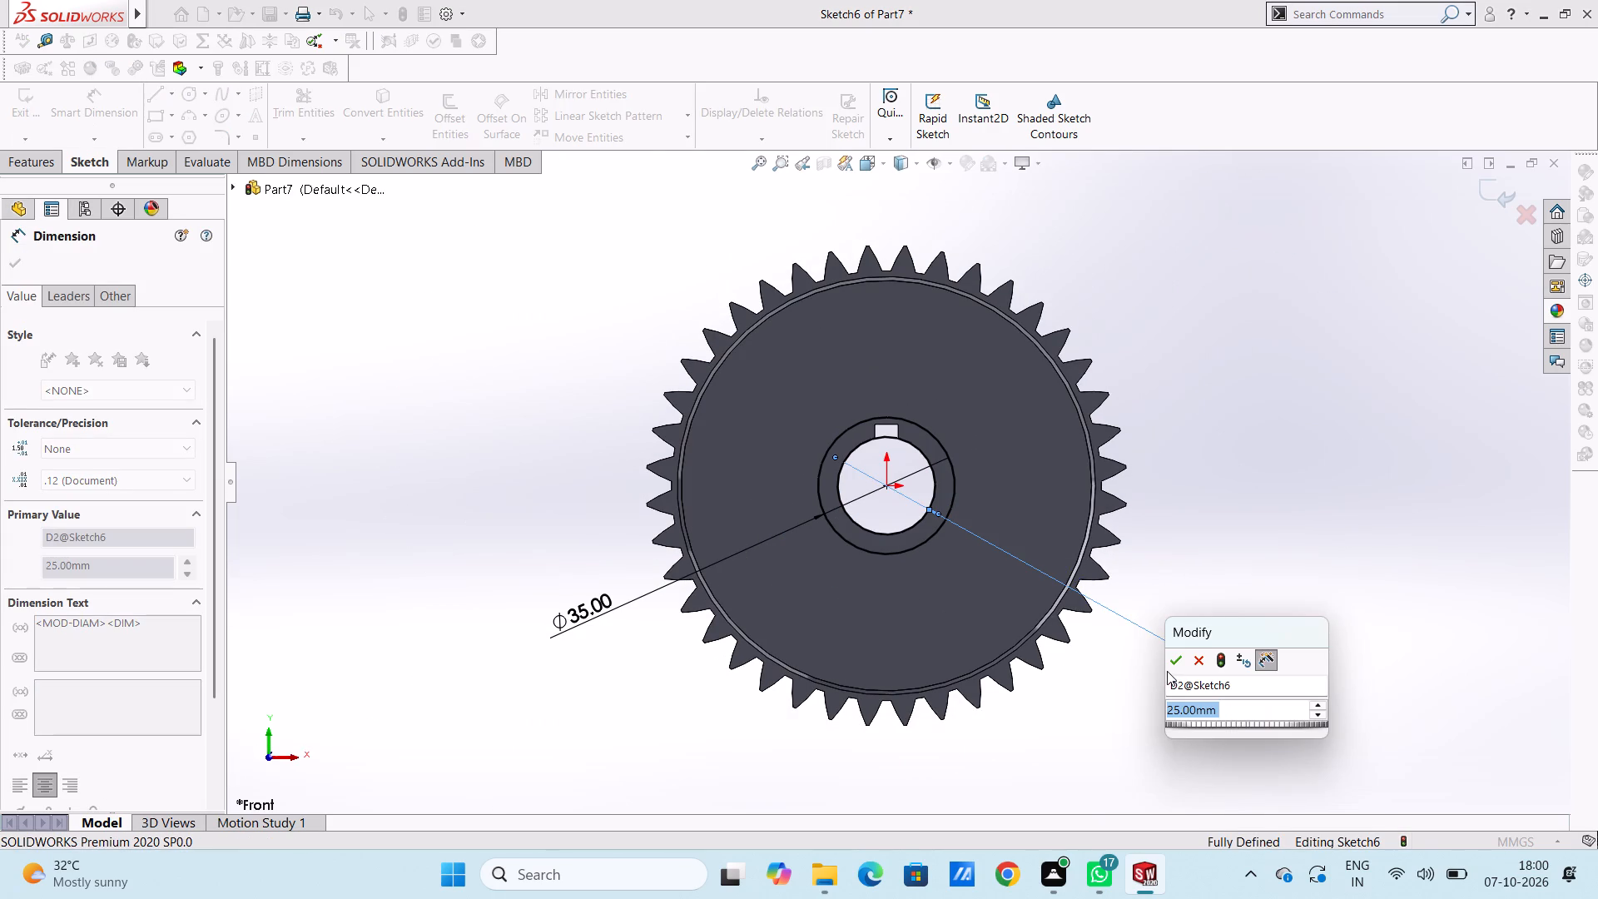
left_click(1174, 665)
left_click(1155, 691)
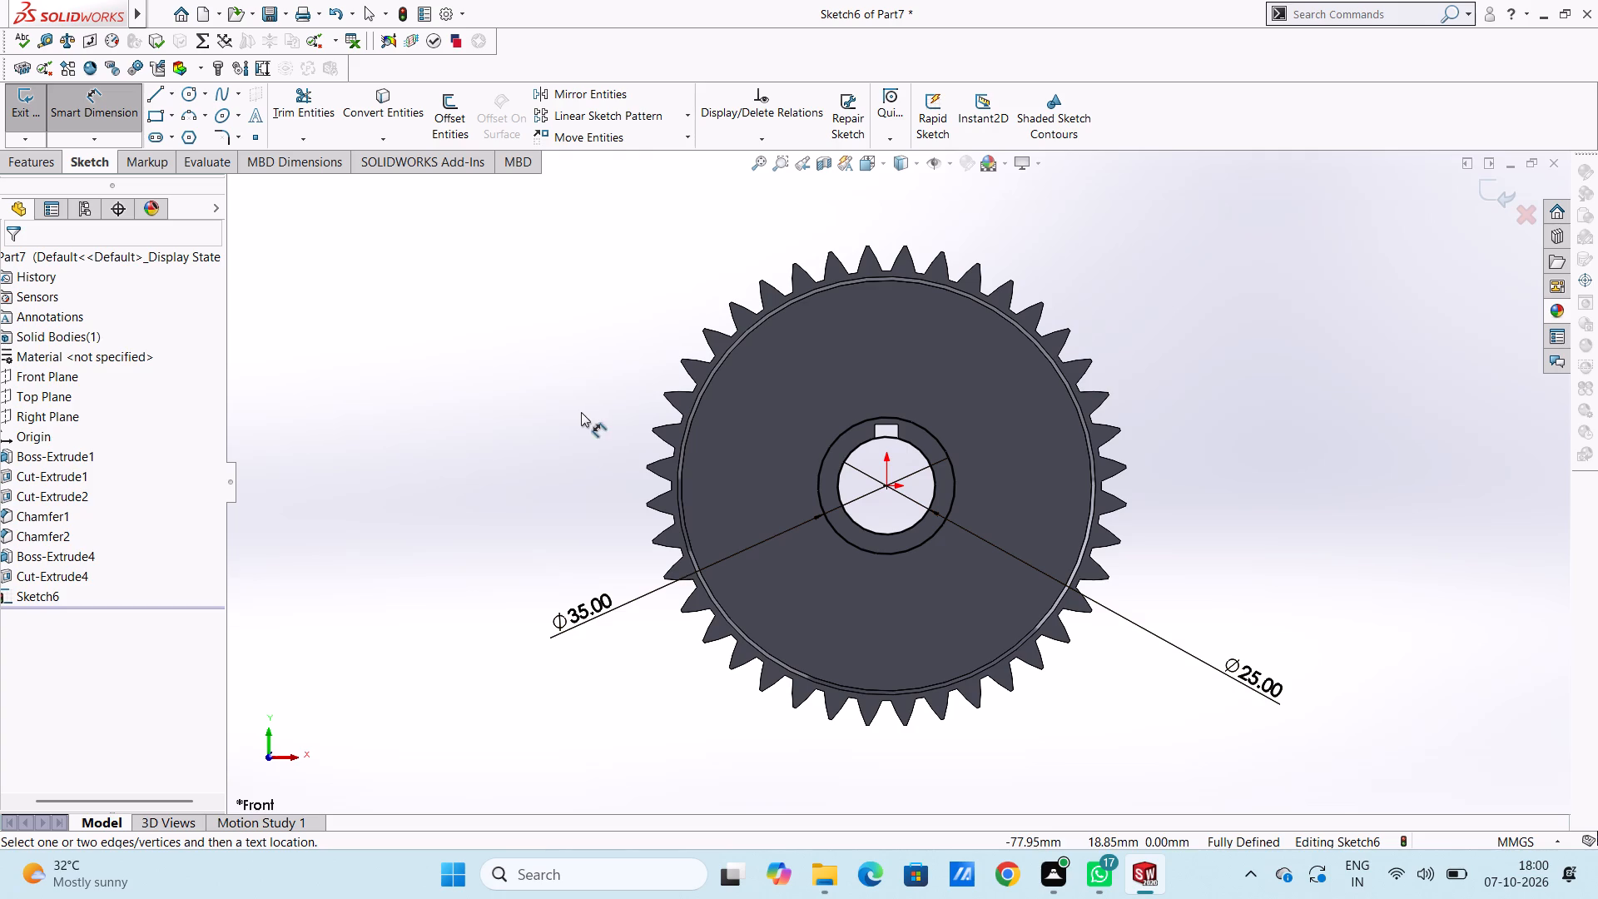
Draw three connected lines over the keyway's two sides and top edge, running the last side about 4.4 mm down past the inner circle.
left_click(160, 96)
scroll(879, 420, "down", 4)
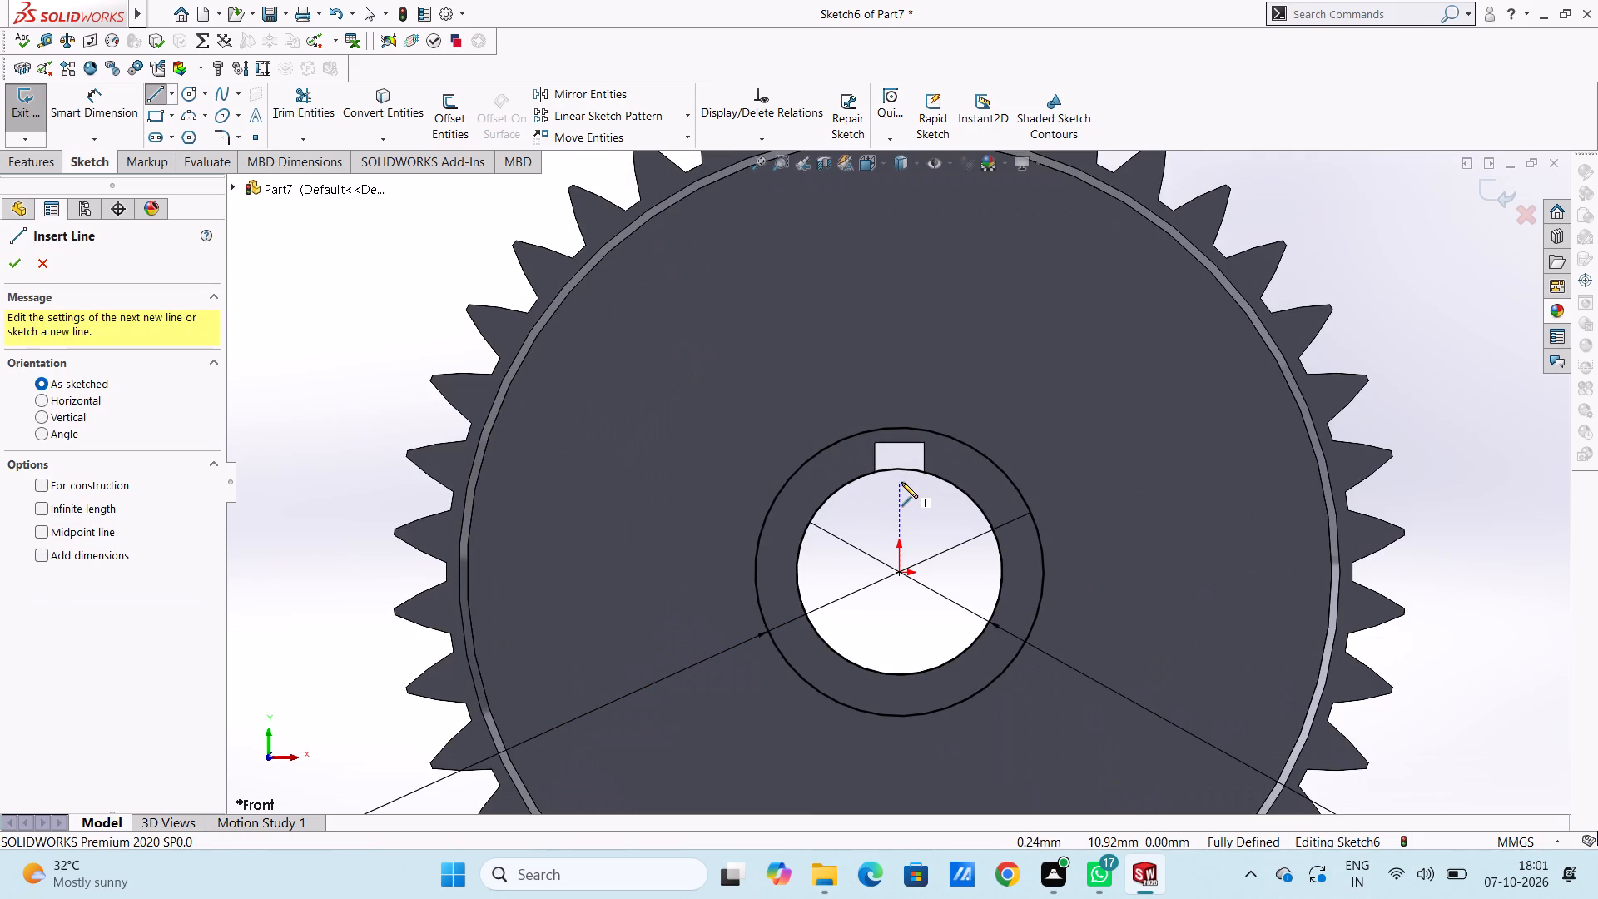
scroll(901, 482, "down", 5)
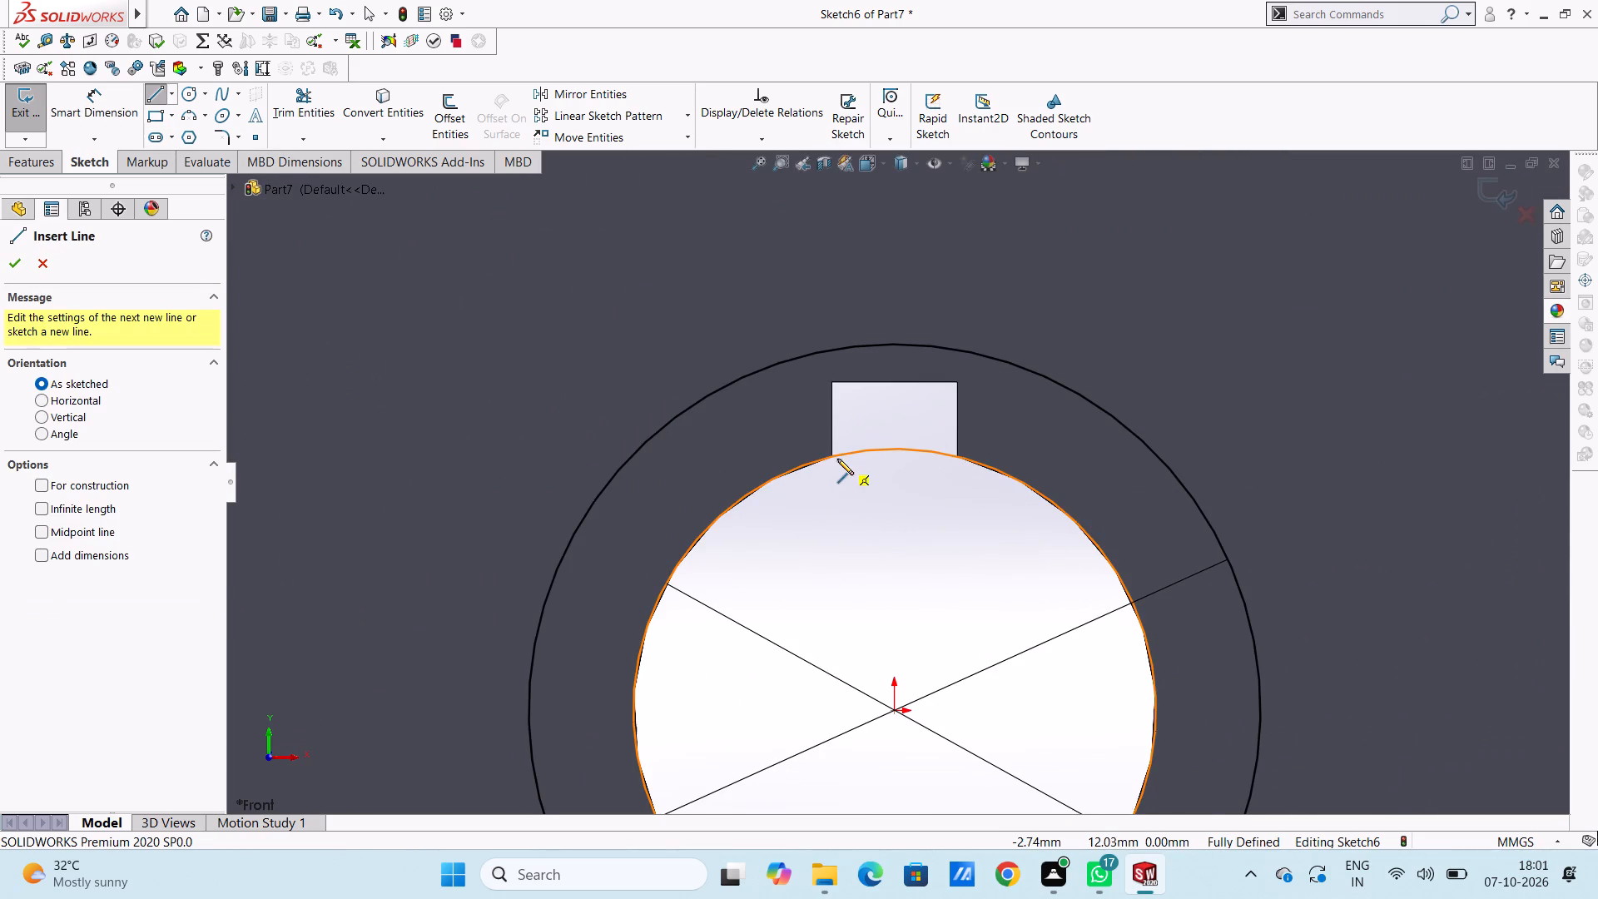
left_click(831, 458)
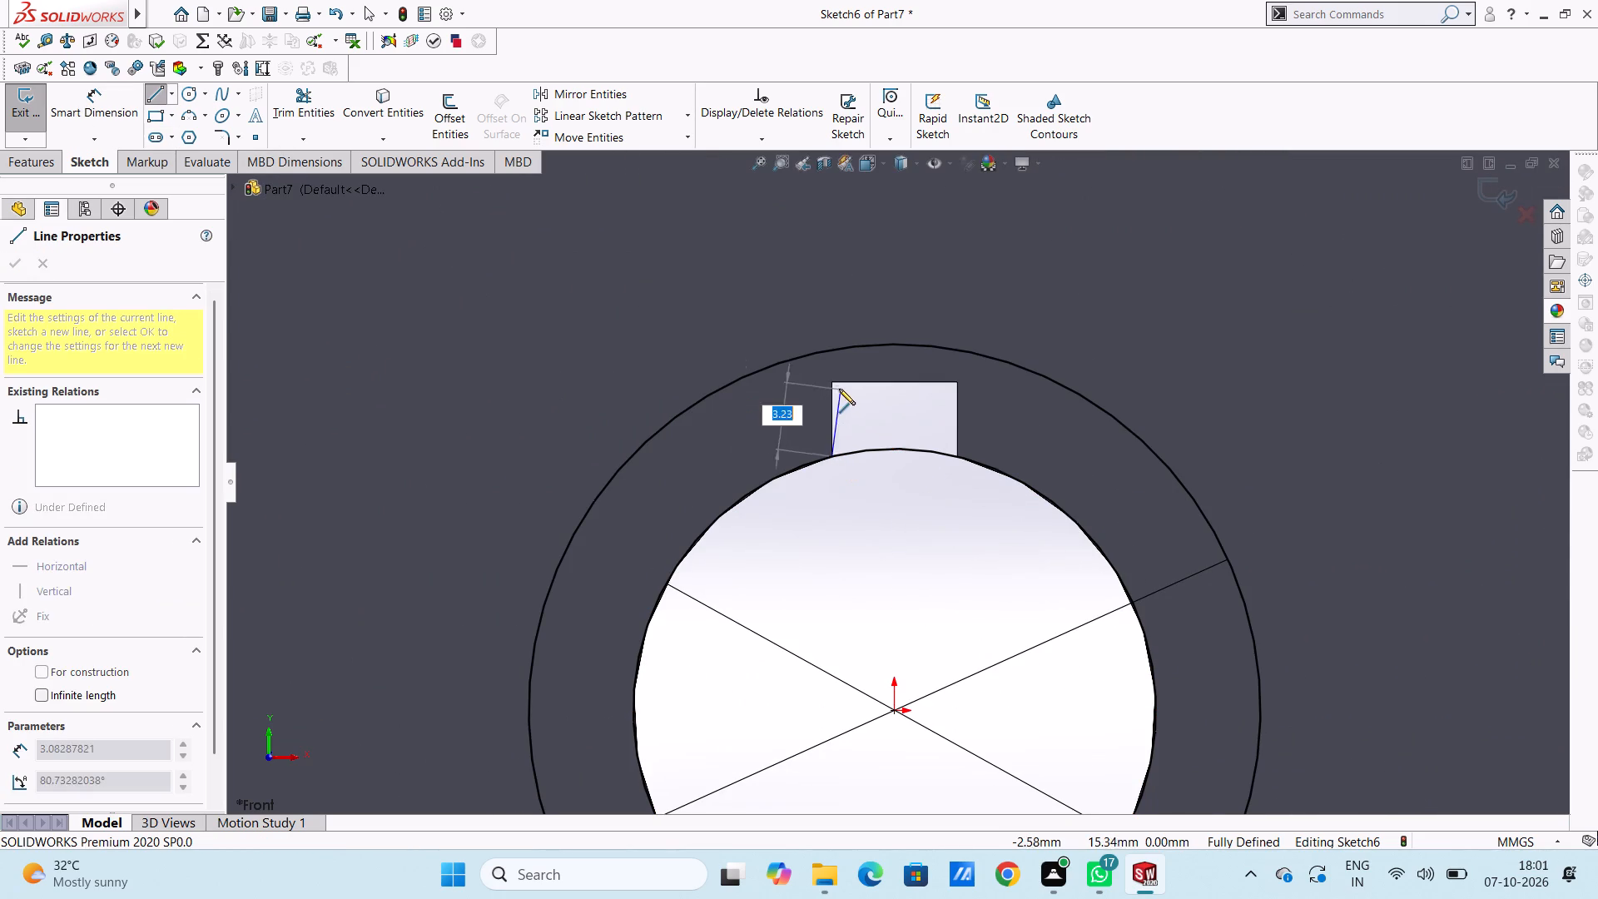
left_click(830, 381)
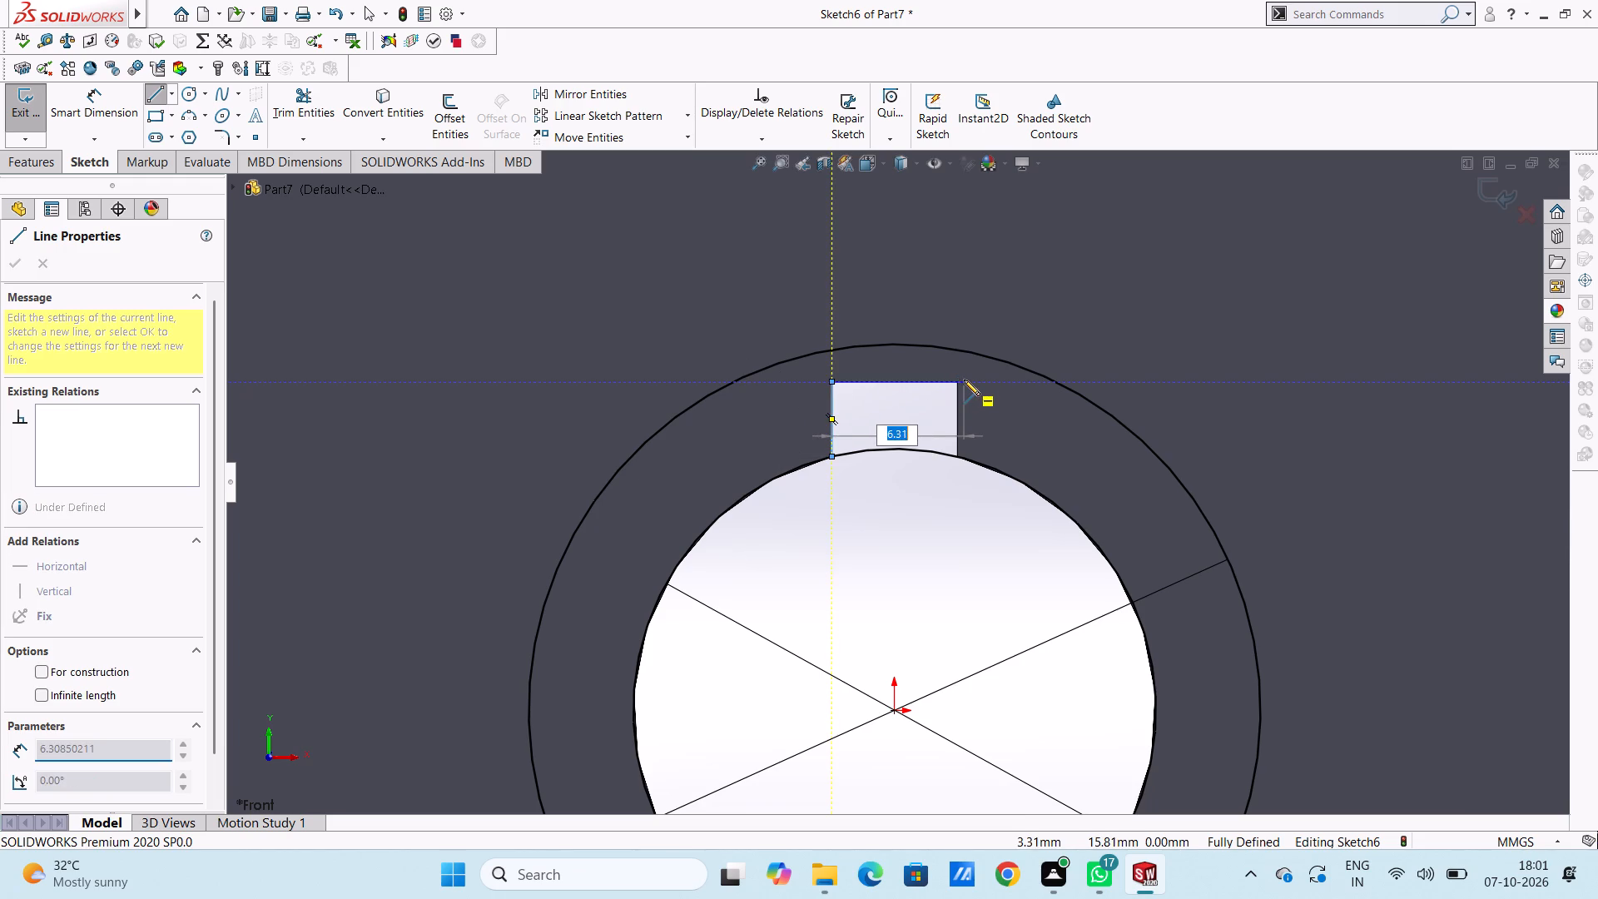
left_click(960, 380)
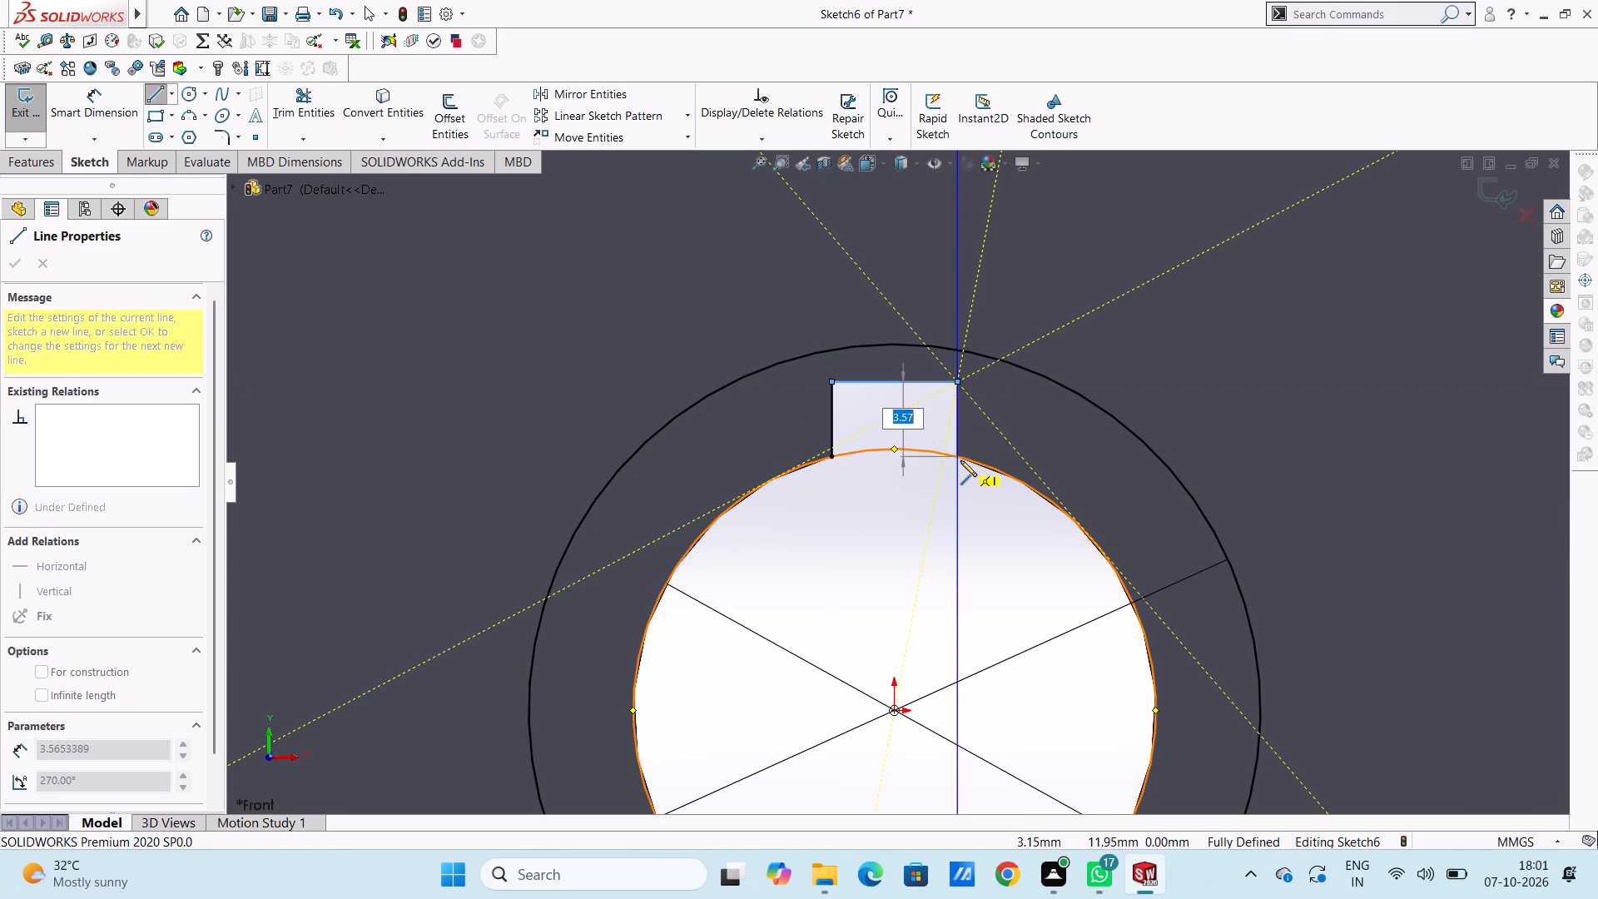
left_click(957, 474)
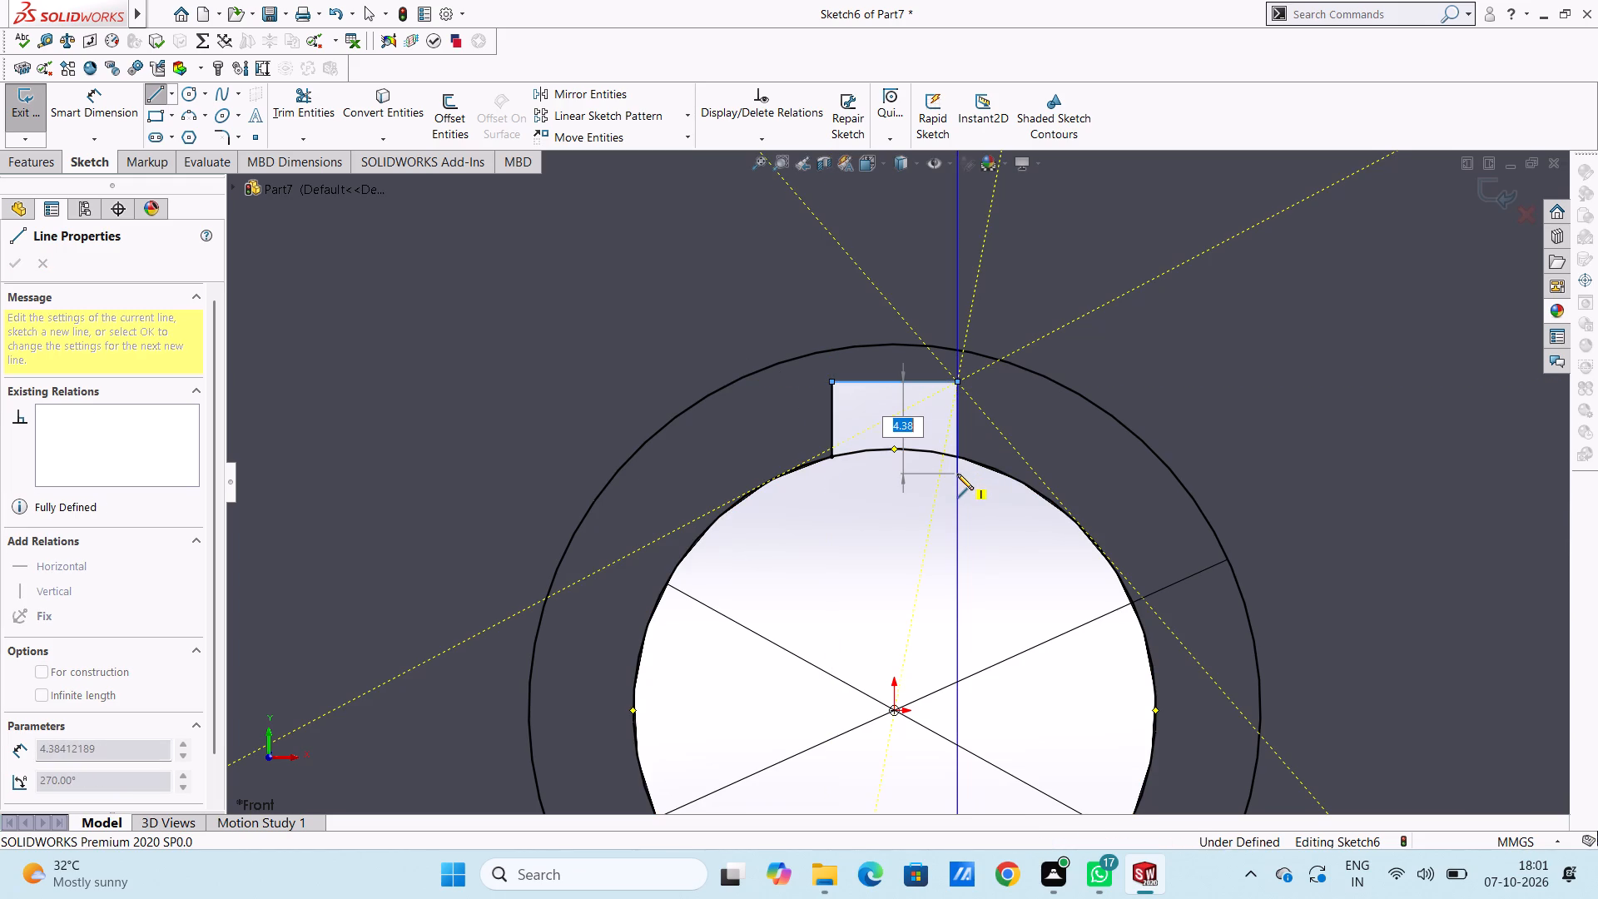
key("Escape")
key("Escape")
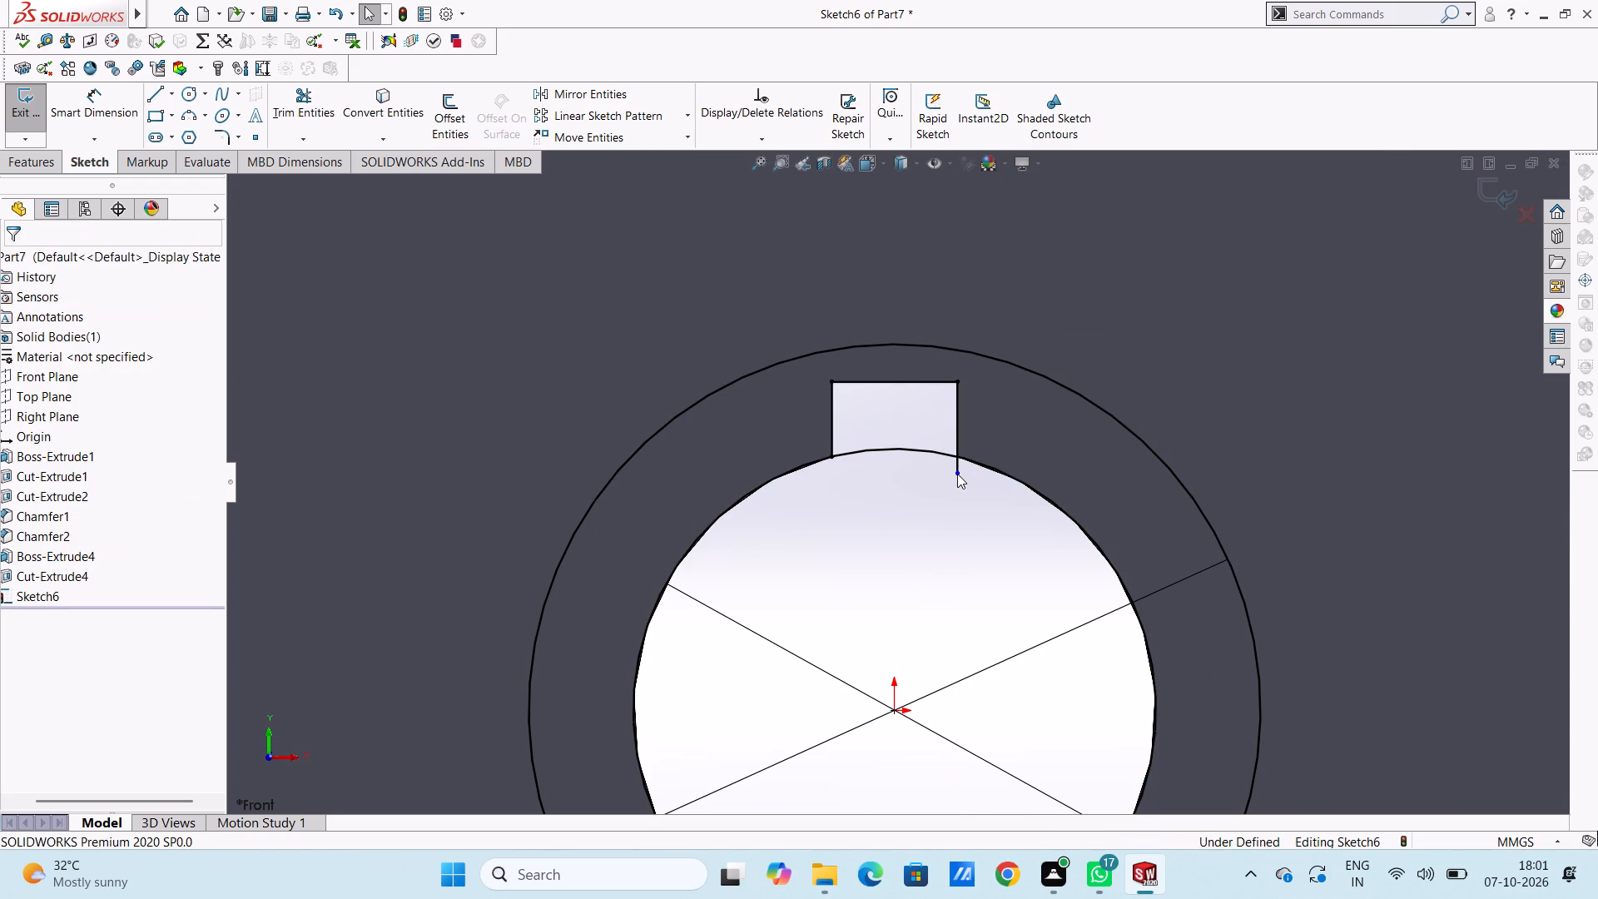
Trim the line end protruding into the bore and the inner circle's arc across the keyway opening.
left_click(328, 115)
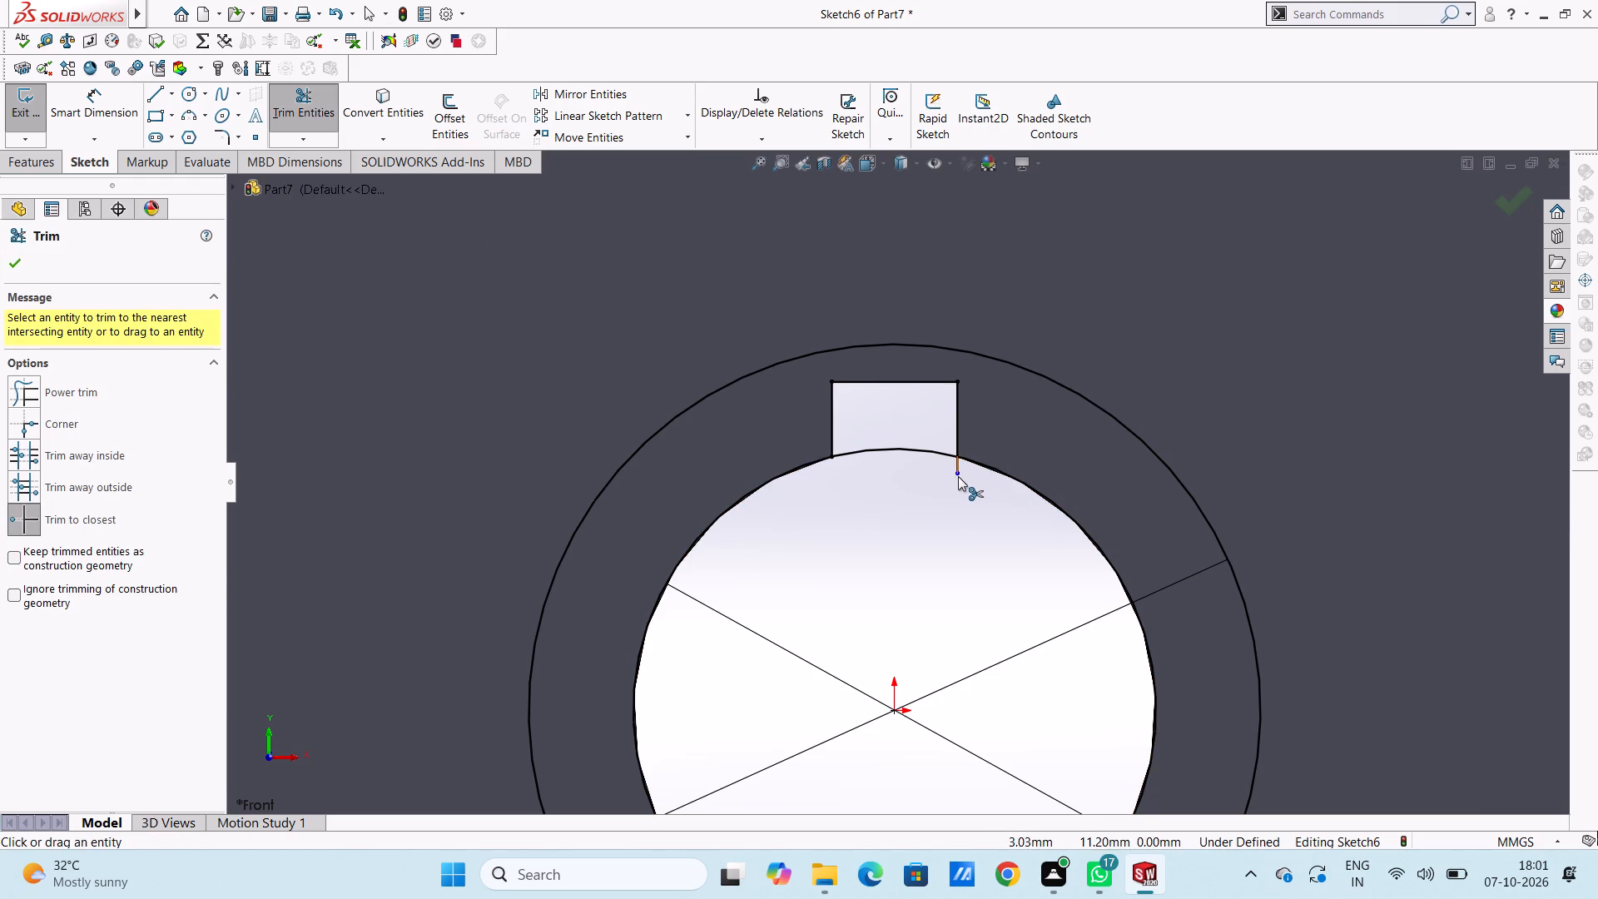
left_click(958, 476)
left_click(923, 445)
left_click(923, 446)
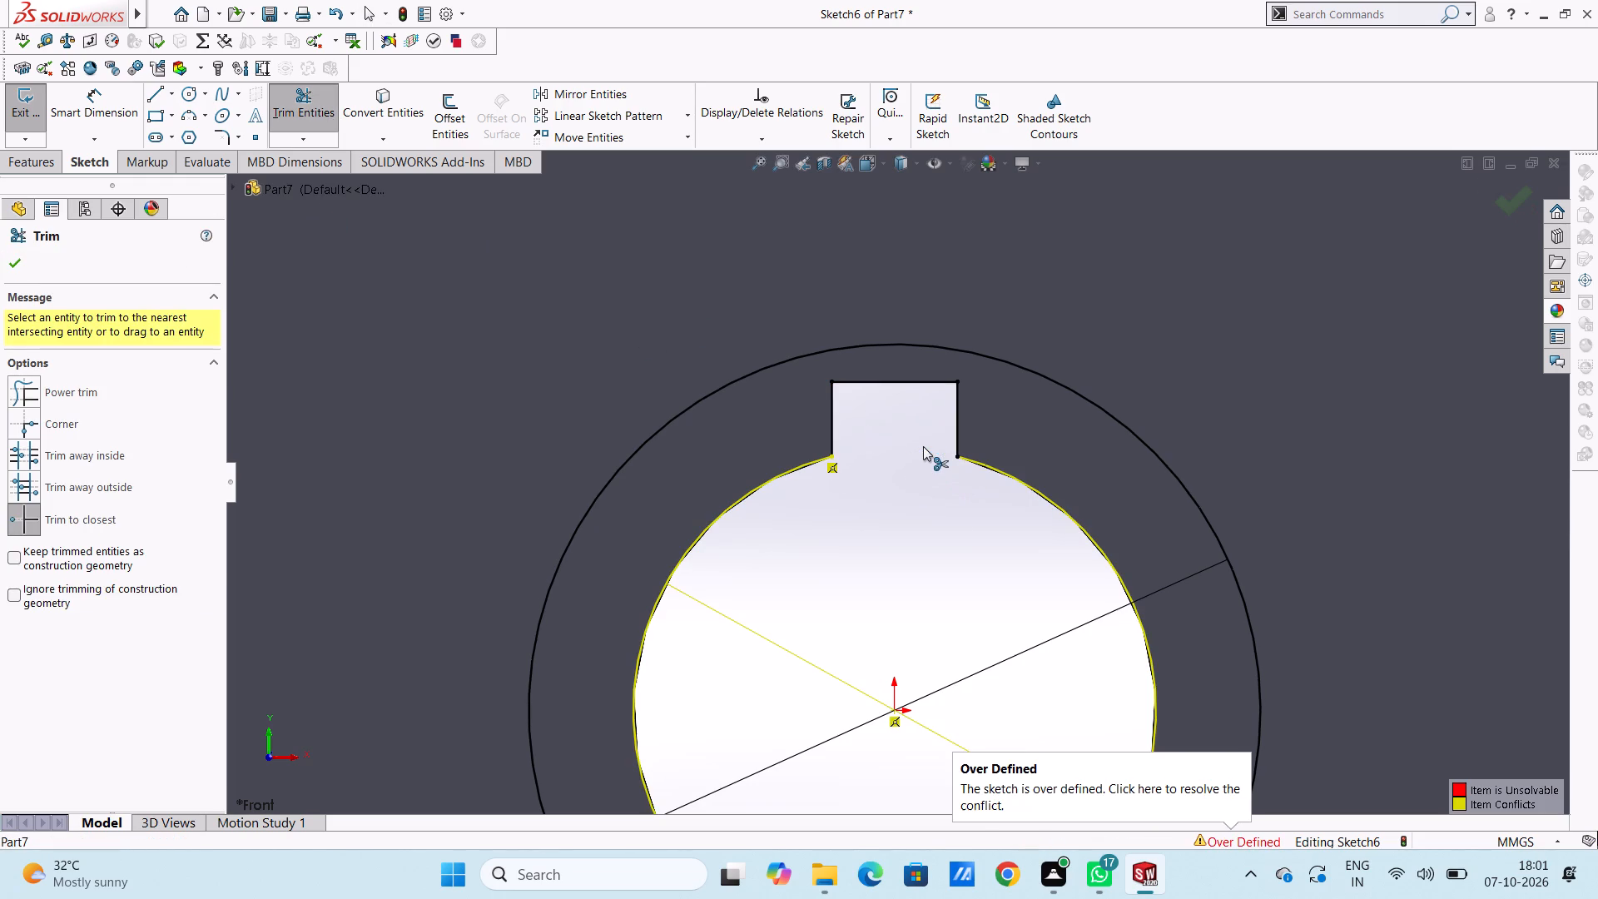
scroll(904, 484, "up", 5)
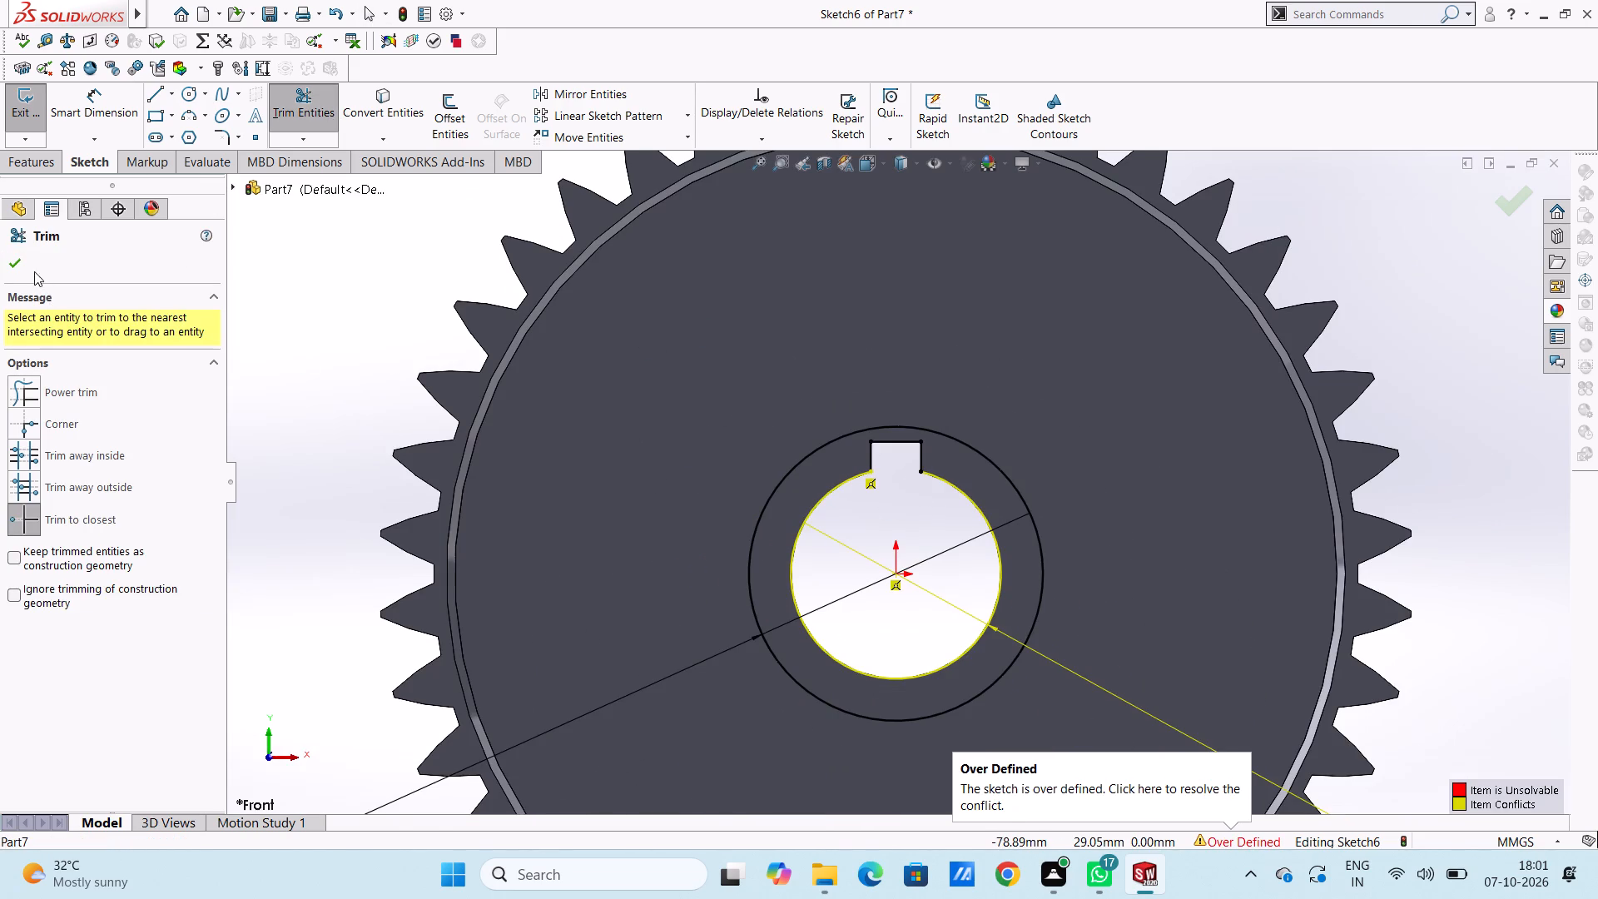
left_click(15, 258)
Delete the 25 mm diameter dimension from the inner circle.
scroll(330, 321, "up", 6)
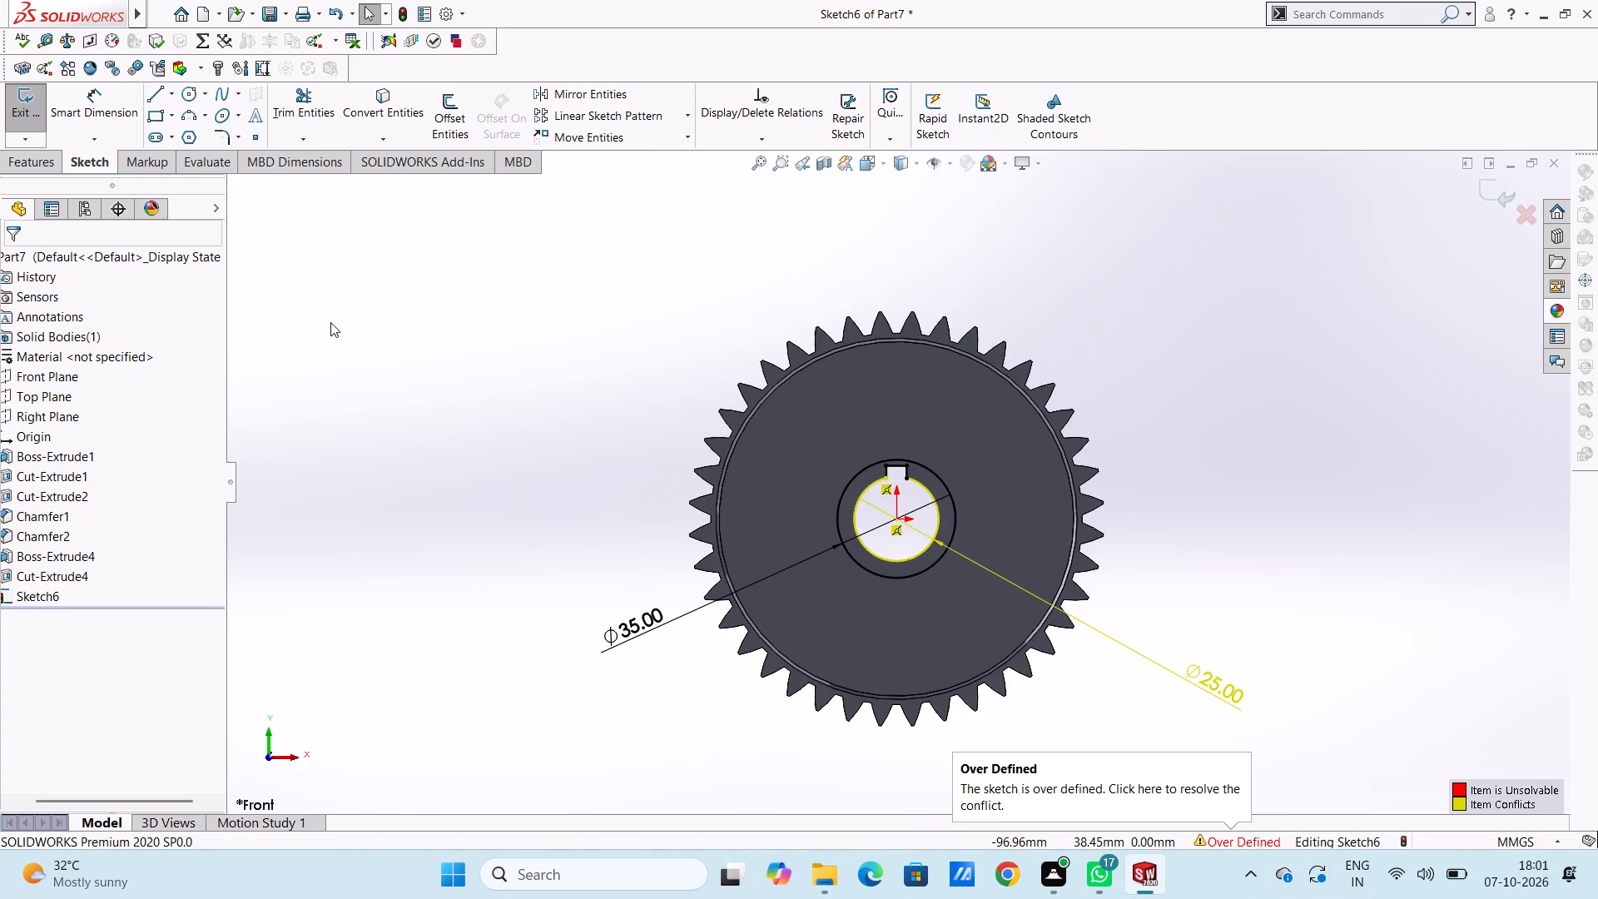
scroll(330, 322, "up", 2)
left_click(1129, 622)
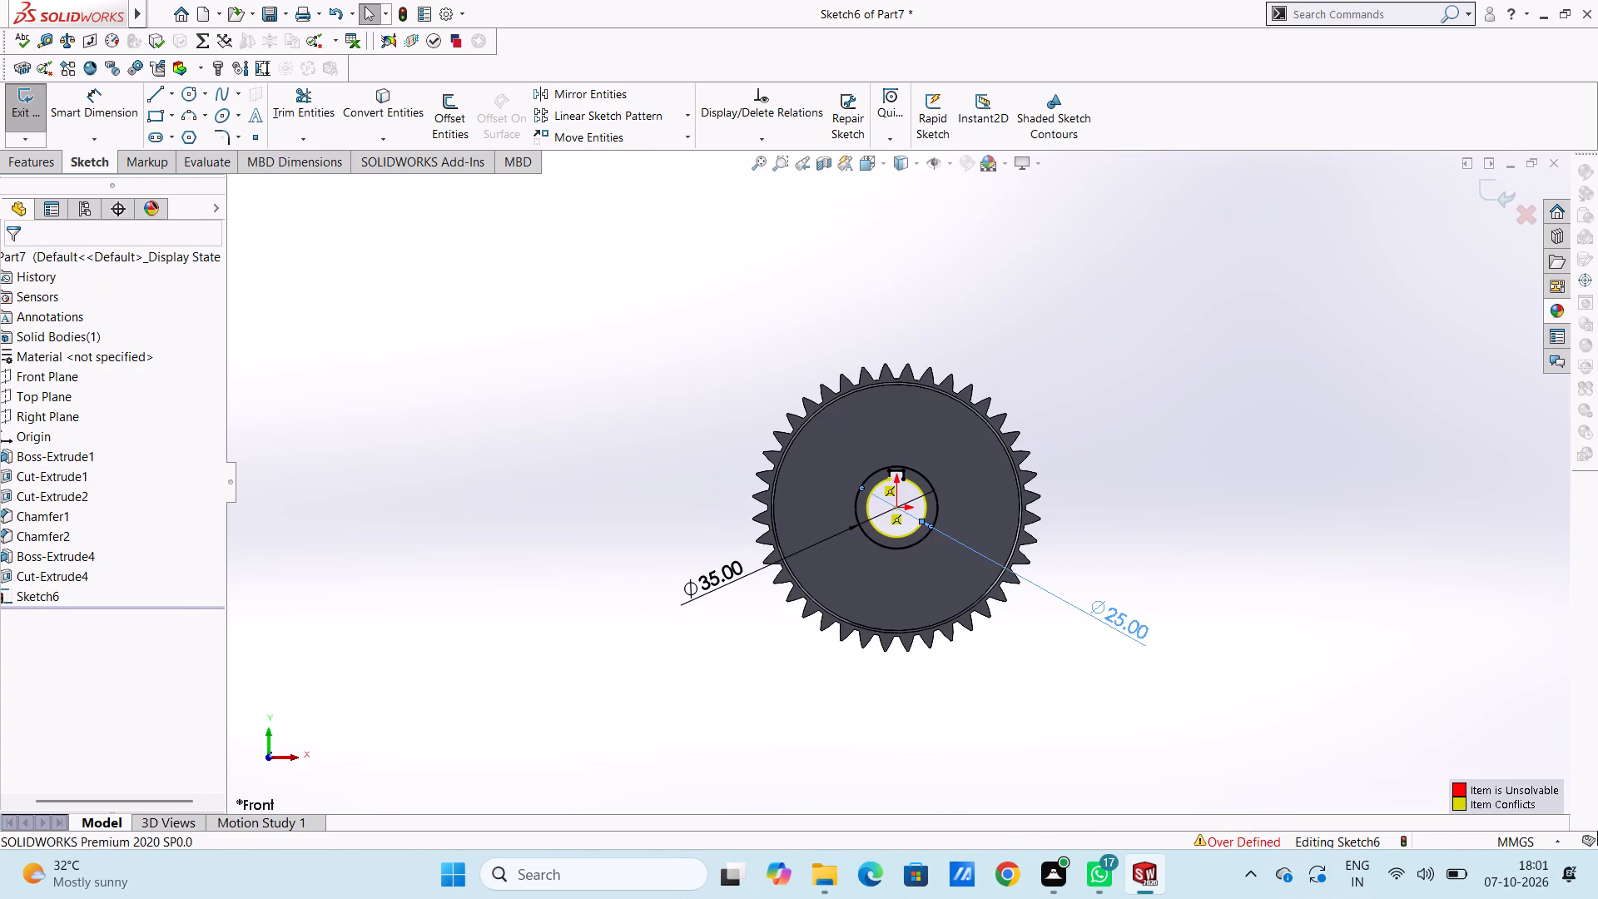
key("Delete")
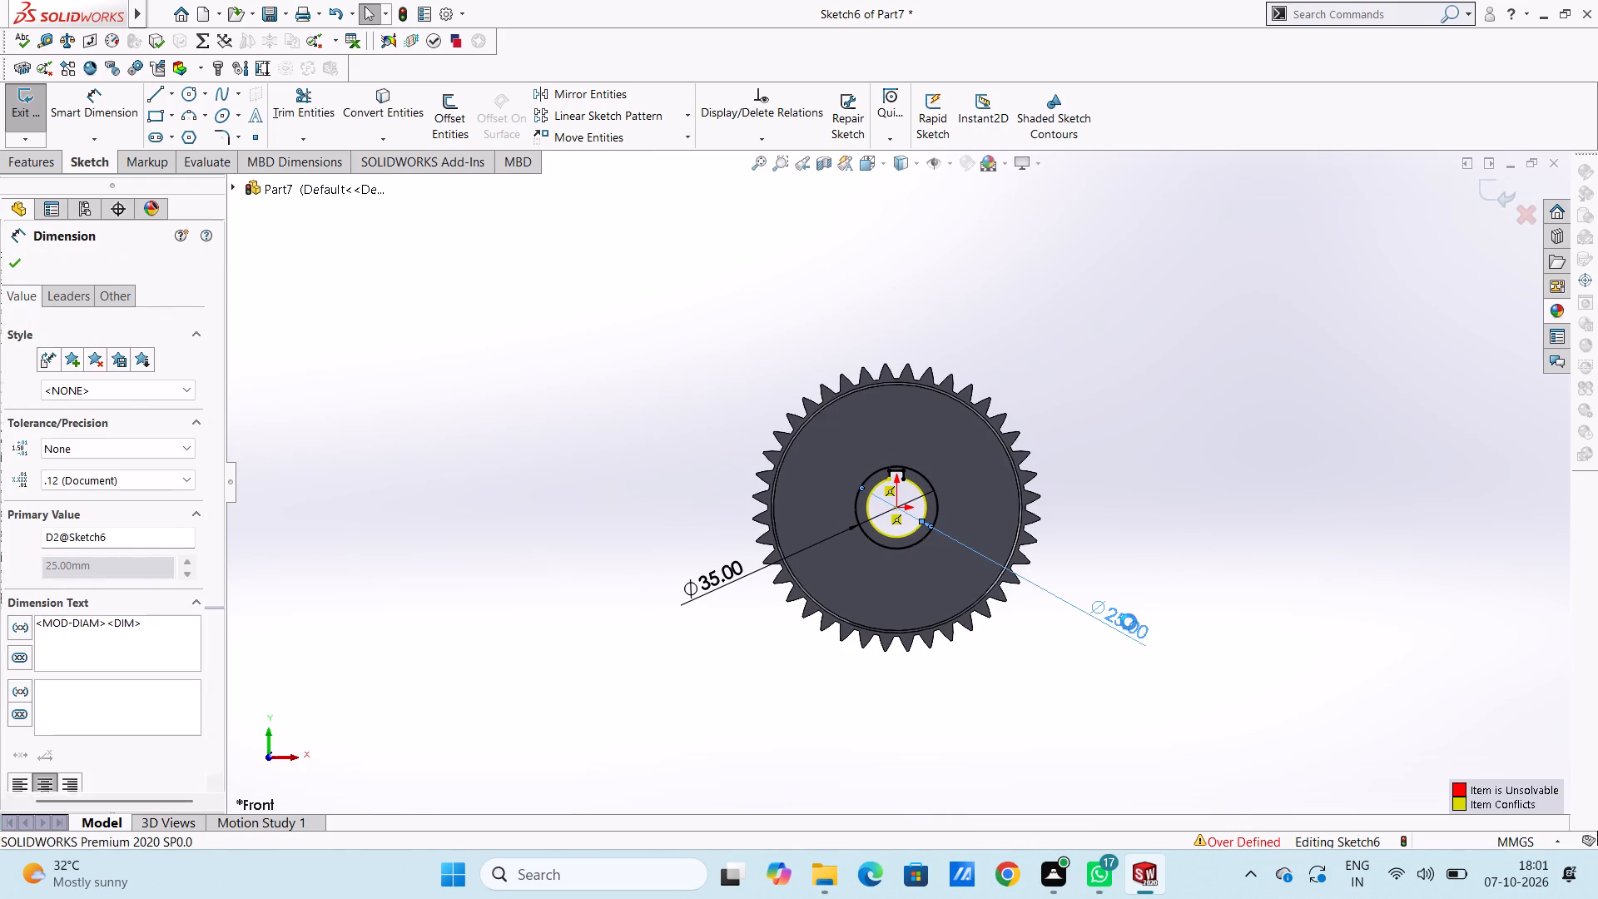
Extrude the keyed 35 mm ring profile 5 mm blind from the sketch plane, merged with the gear body.
scroll(945, 458, "down", 2)
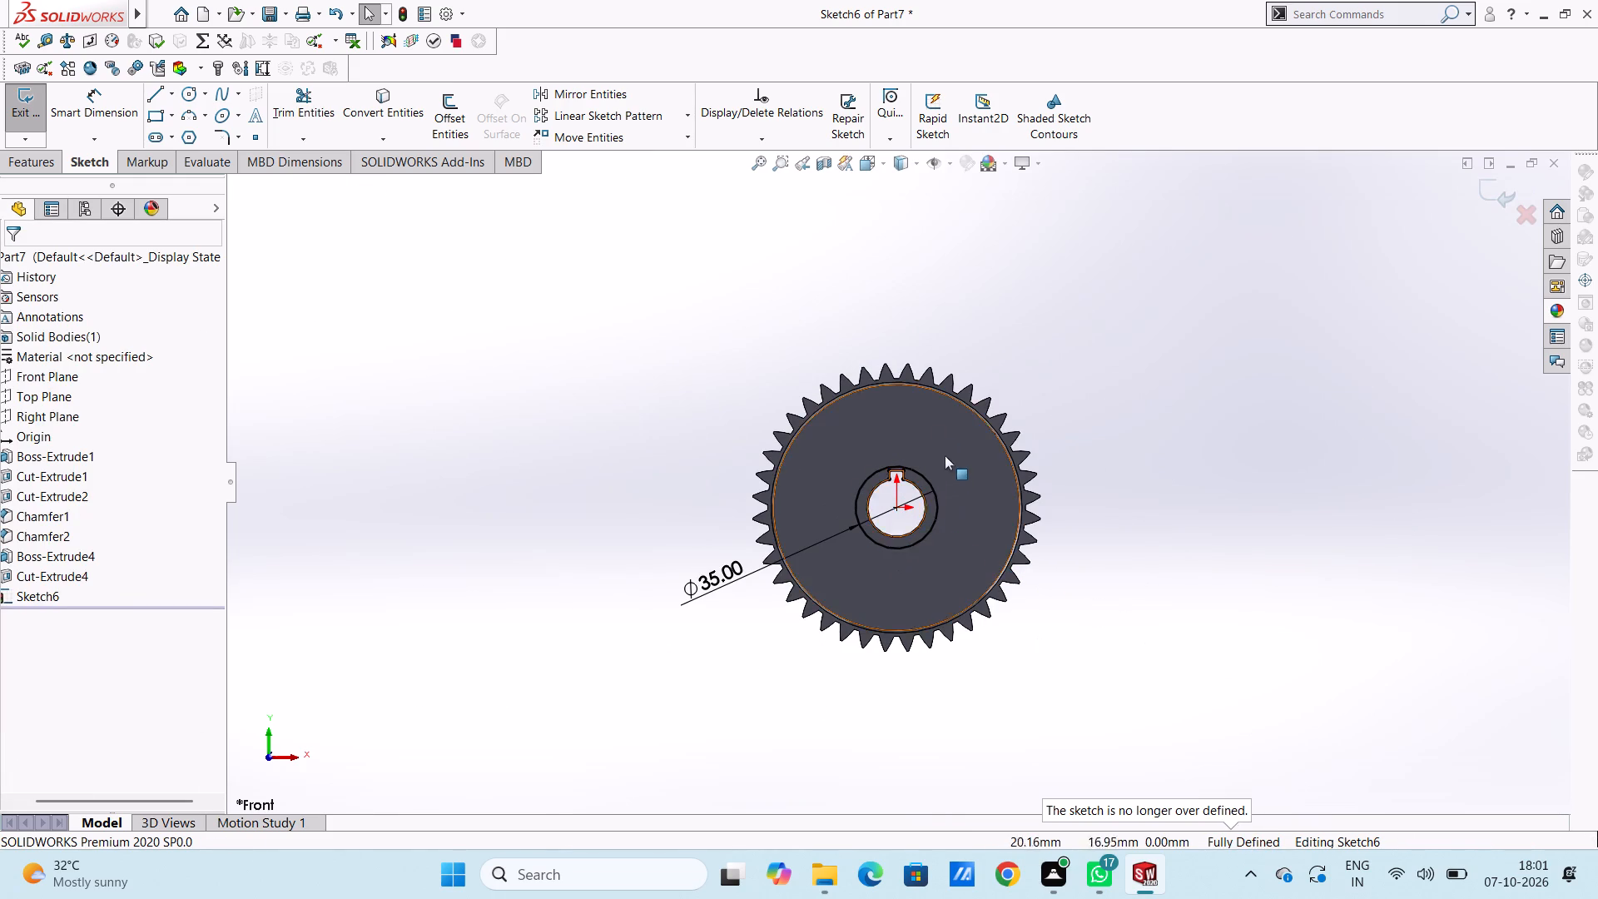
scroll(945, 455, "down", 3)
scroll(757, 592, "down", 4)
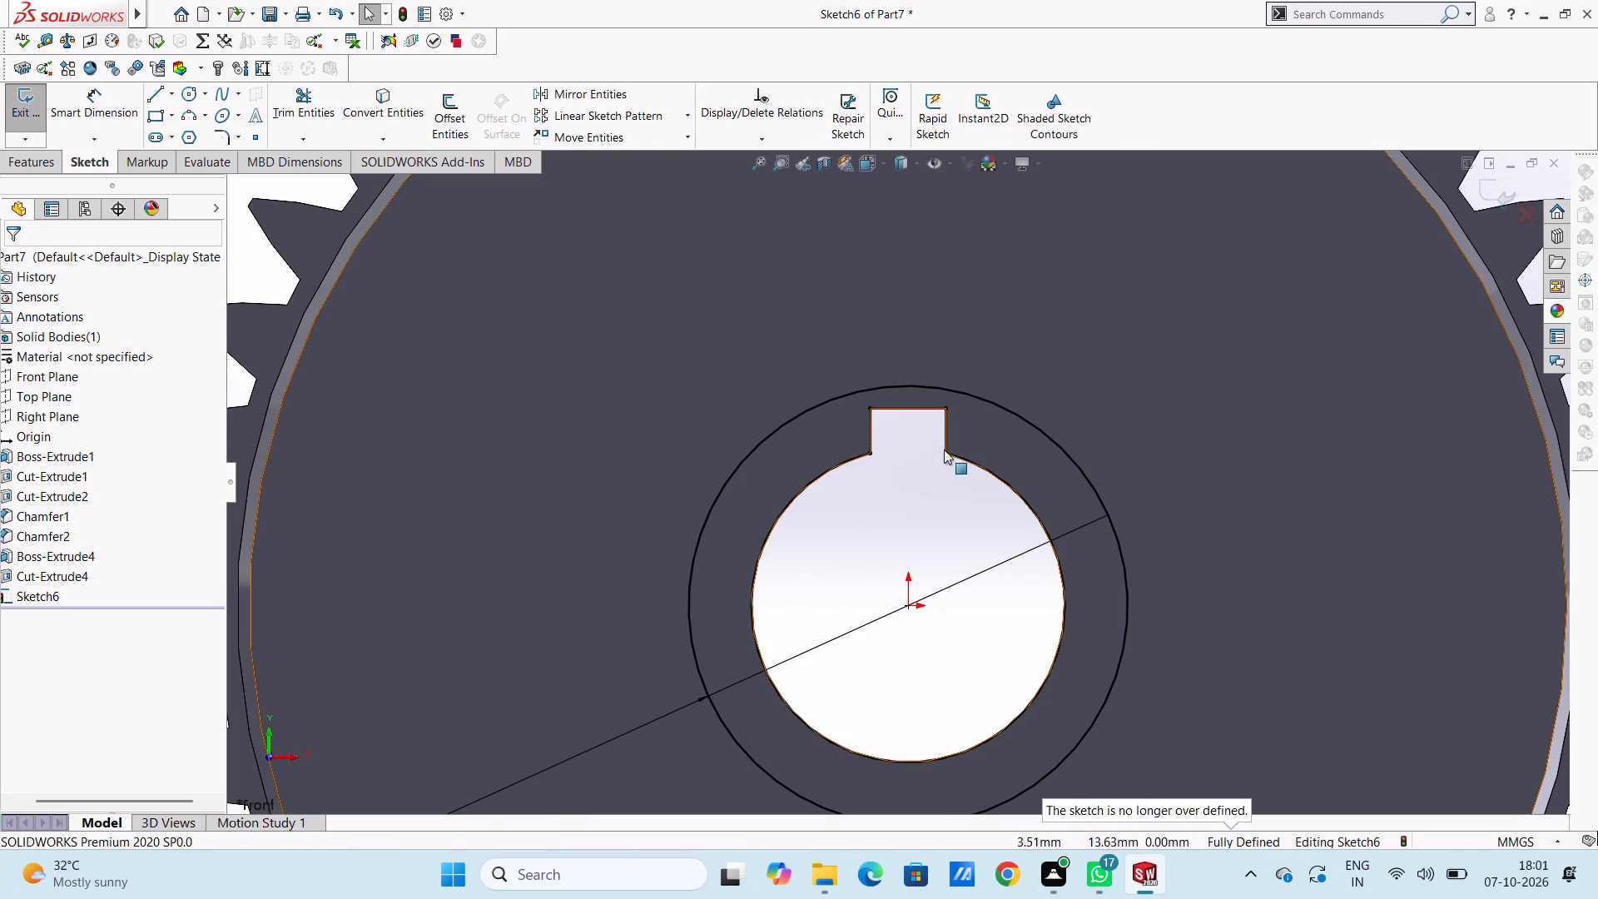
scroll(939, 499, "up", 4)
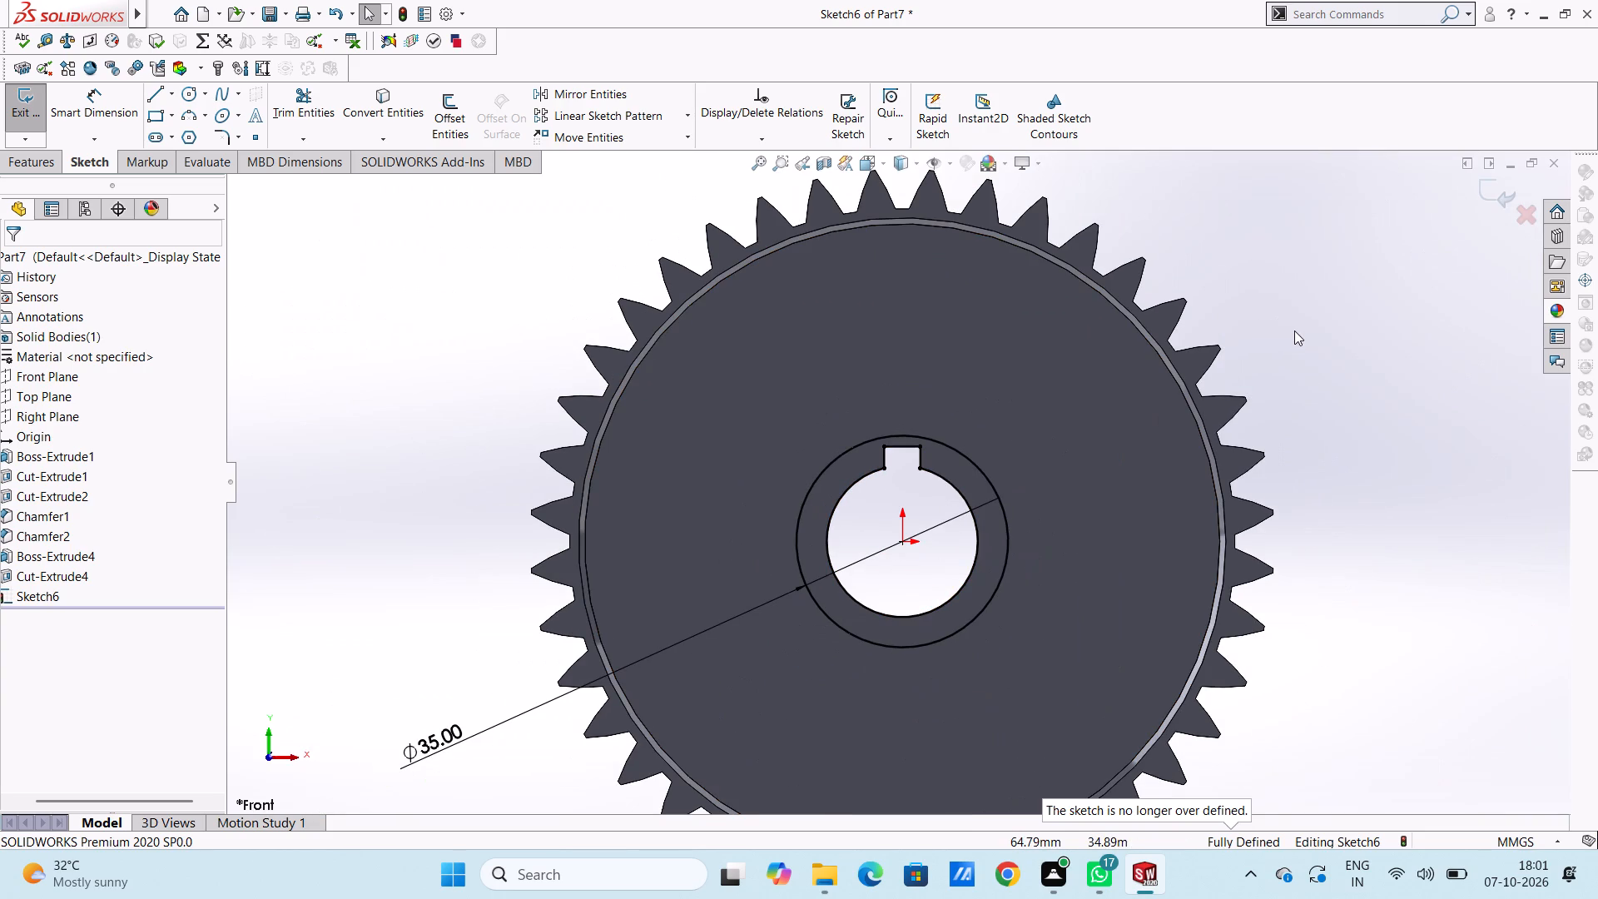
middle_click_drag(1294, 330, 1270, 383)
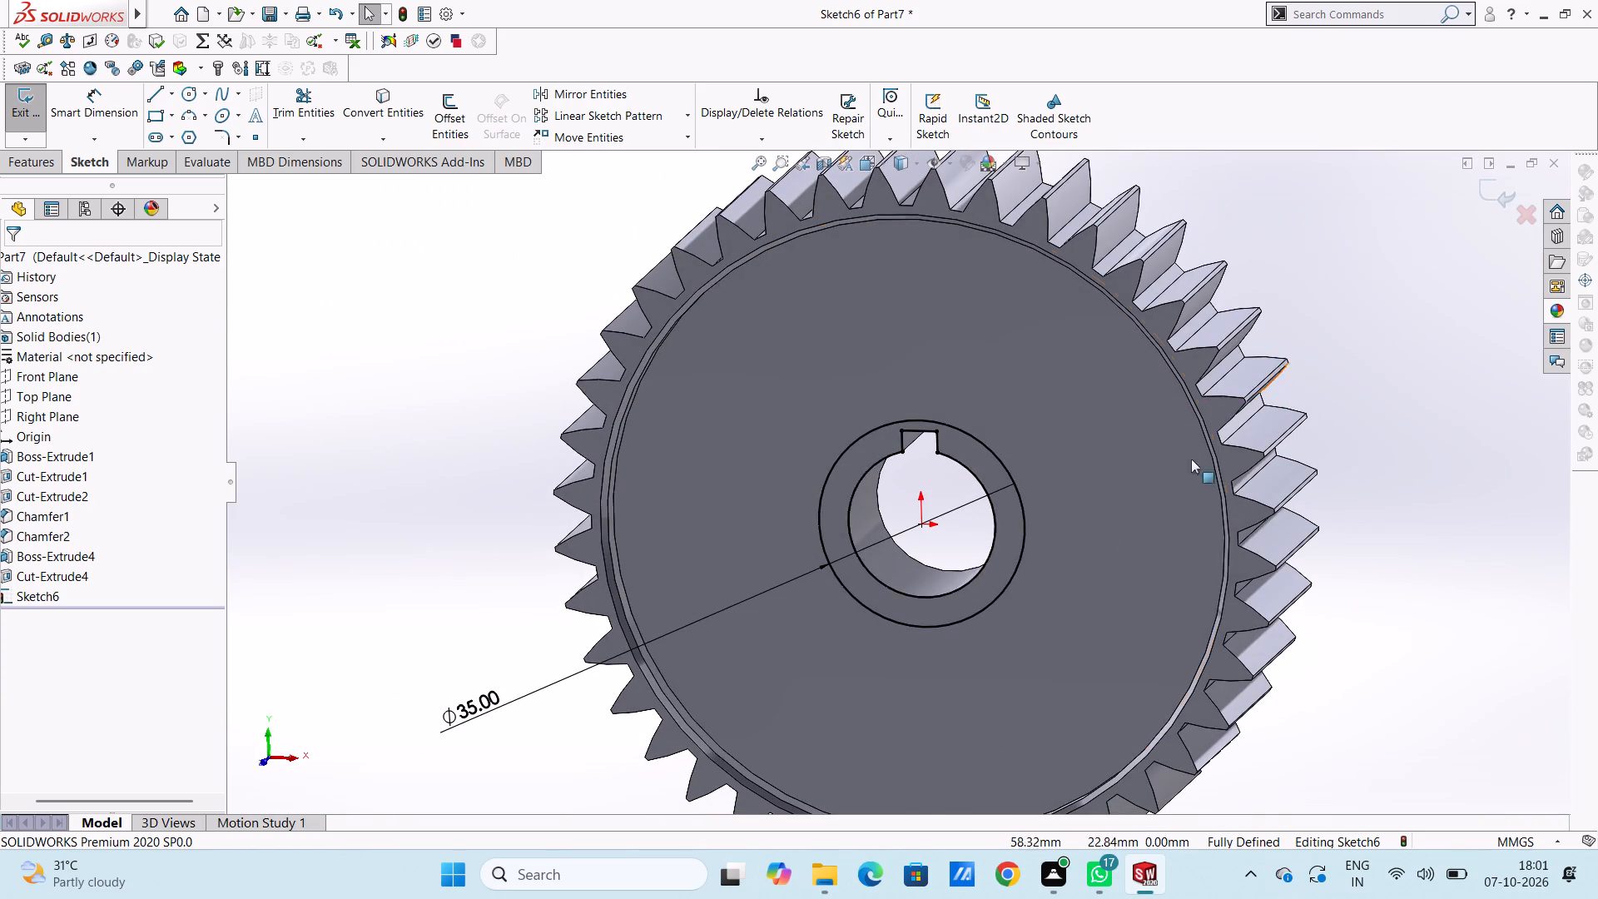
scroll(933, 546, "up", 3)
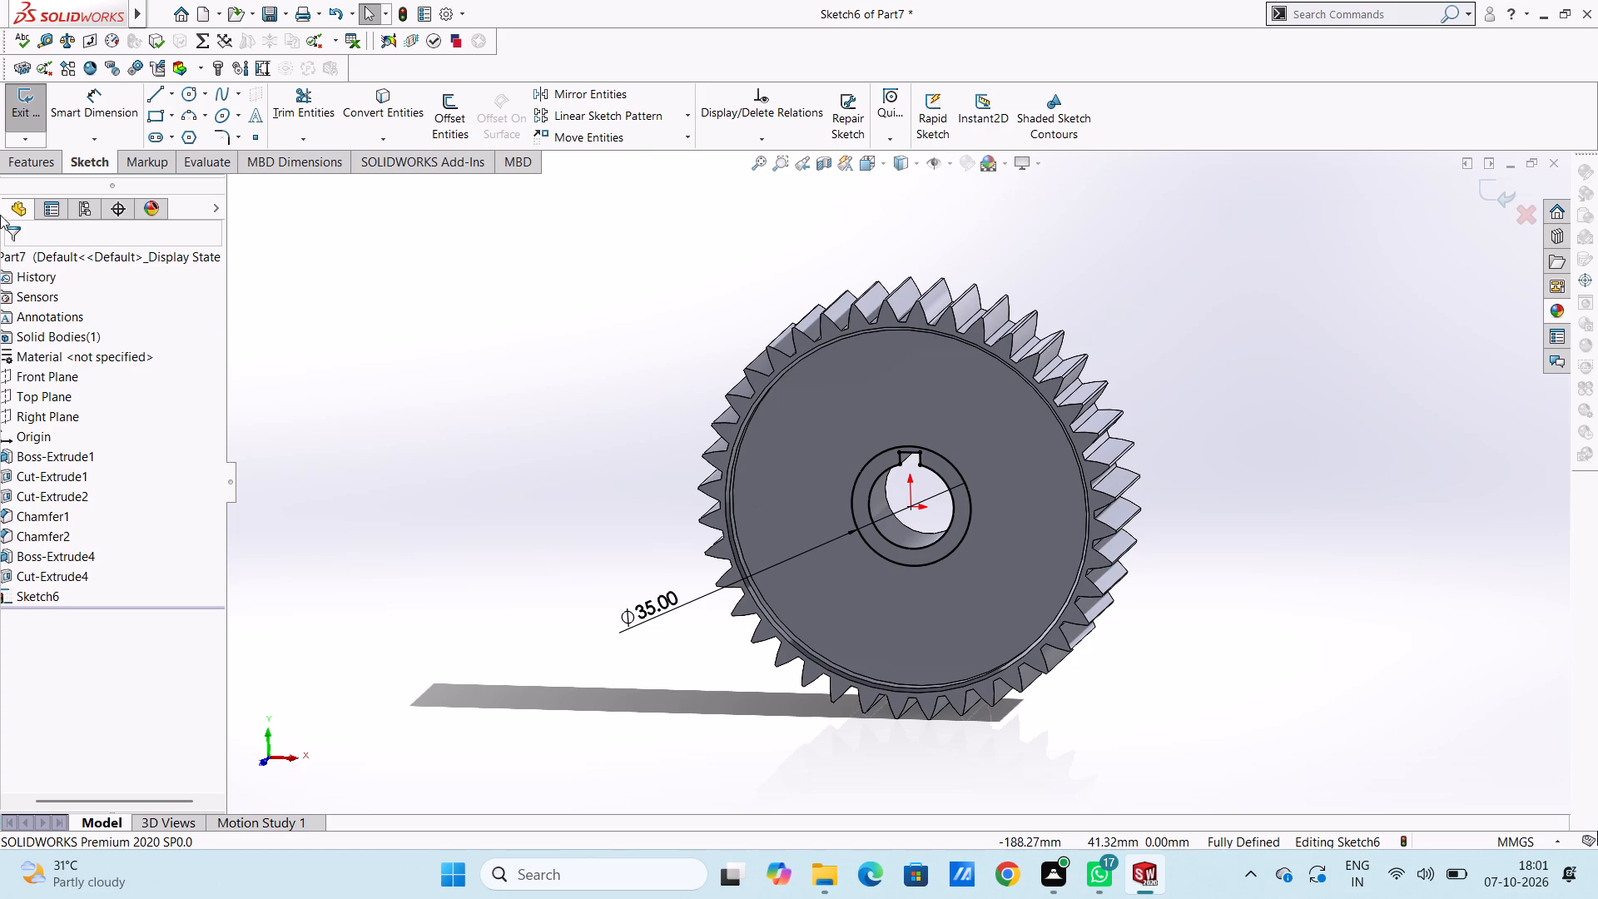
left_click(42, 169)
left_click(42, 131)
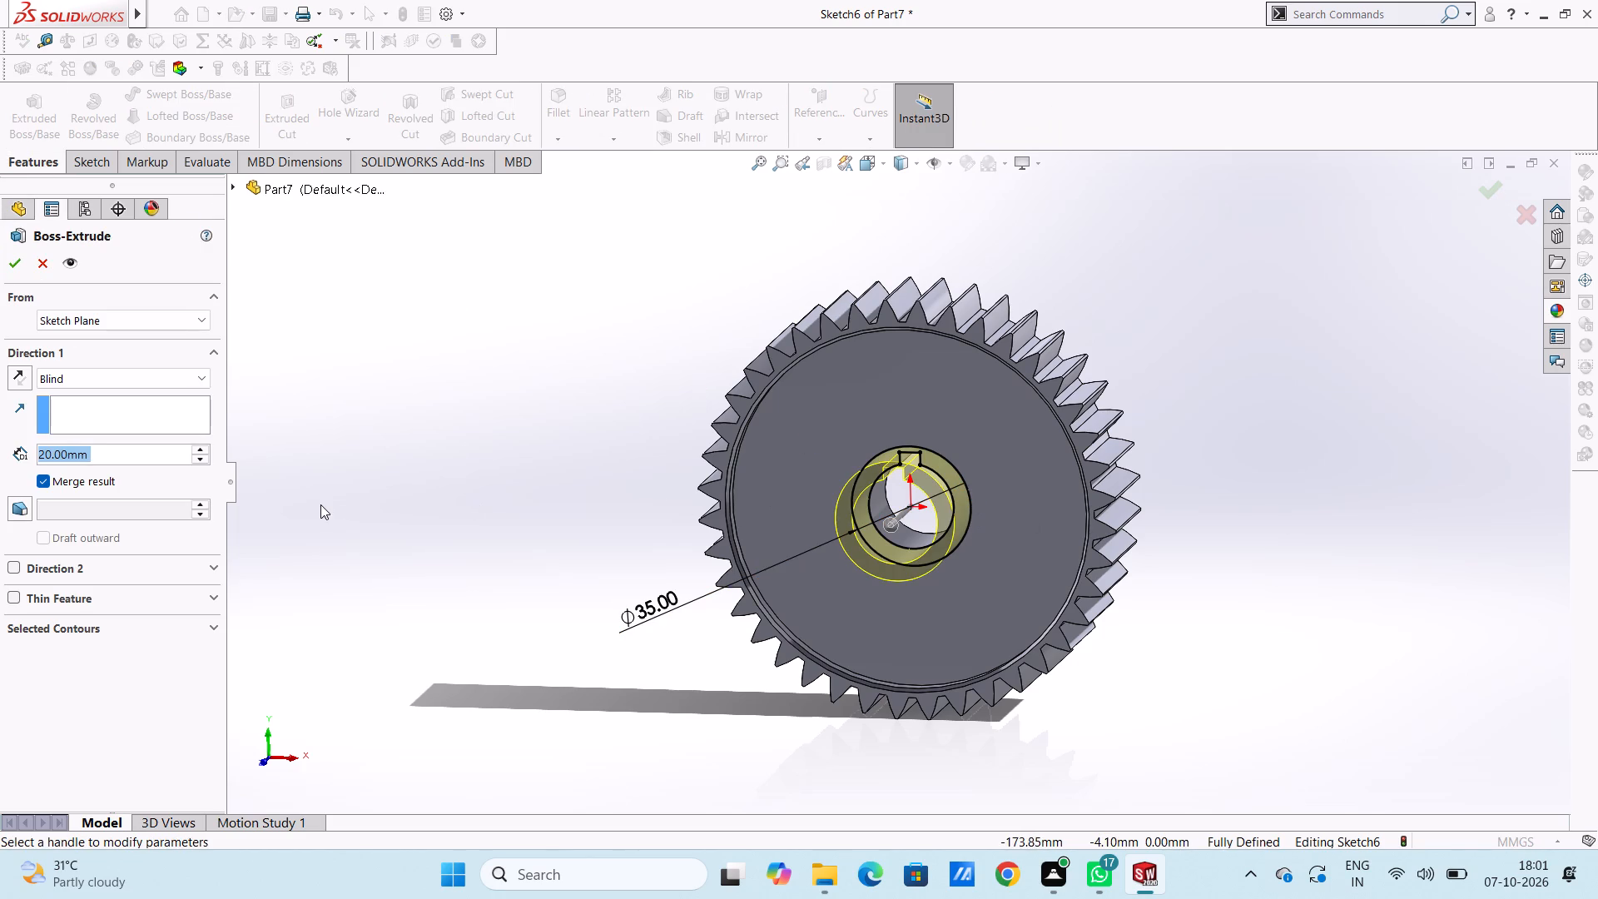
key("5")
key("Return")
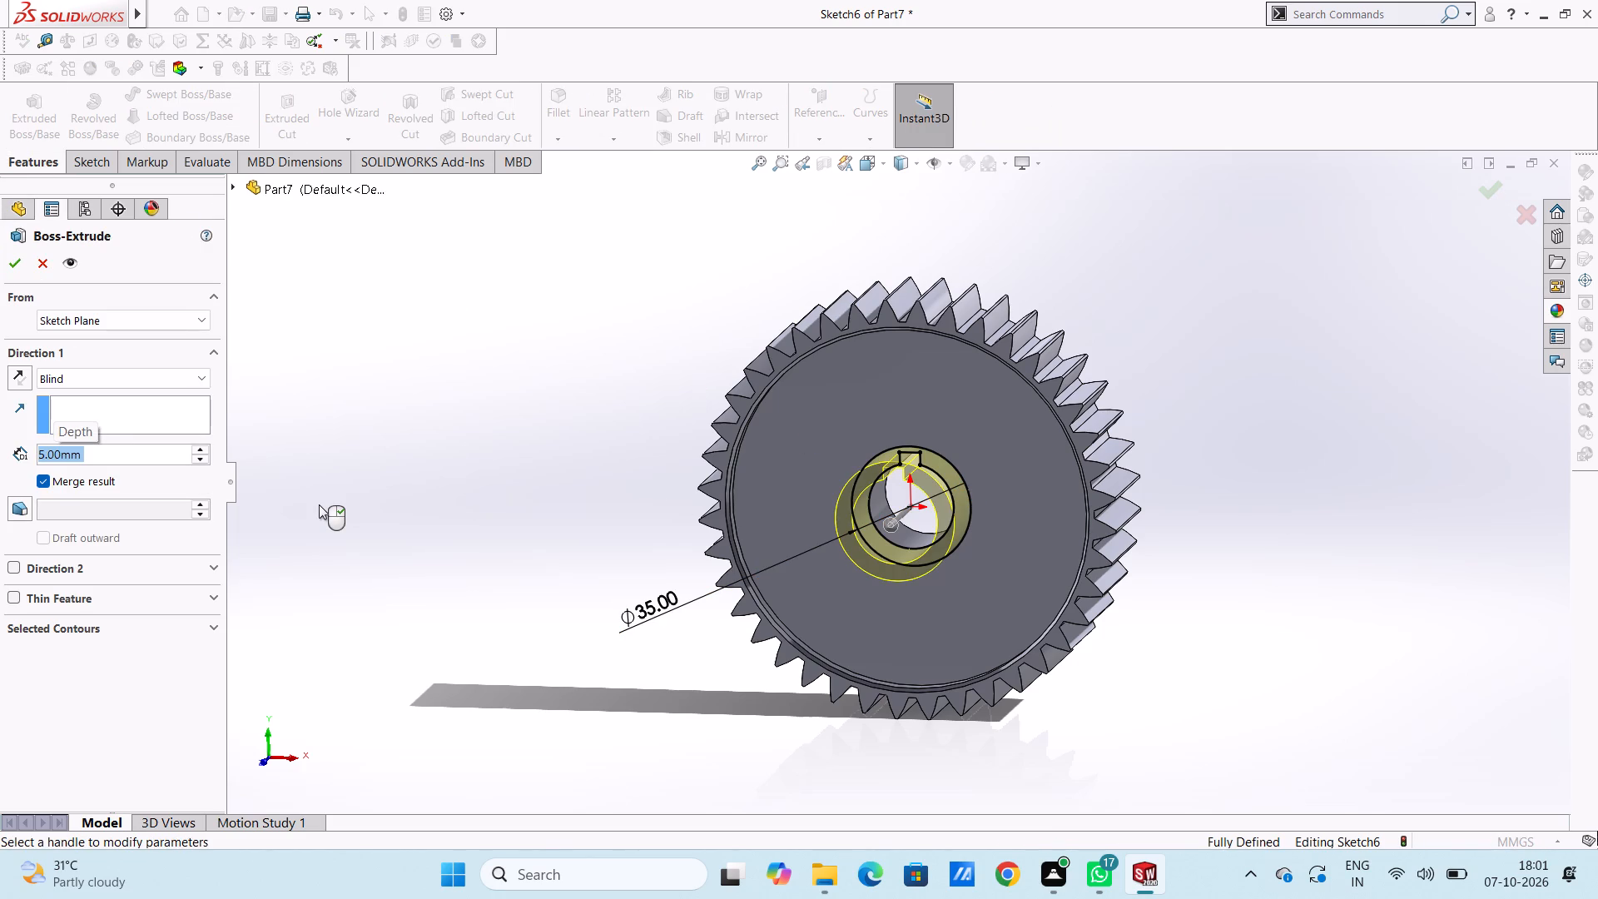
left_click(7, 264)
left_click(335, 425)
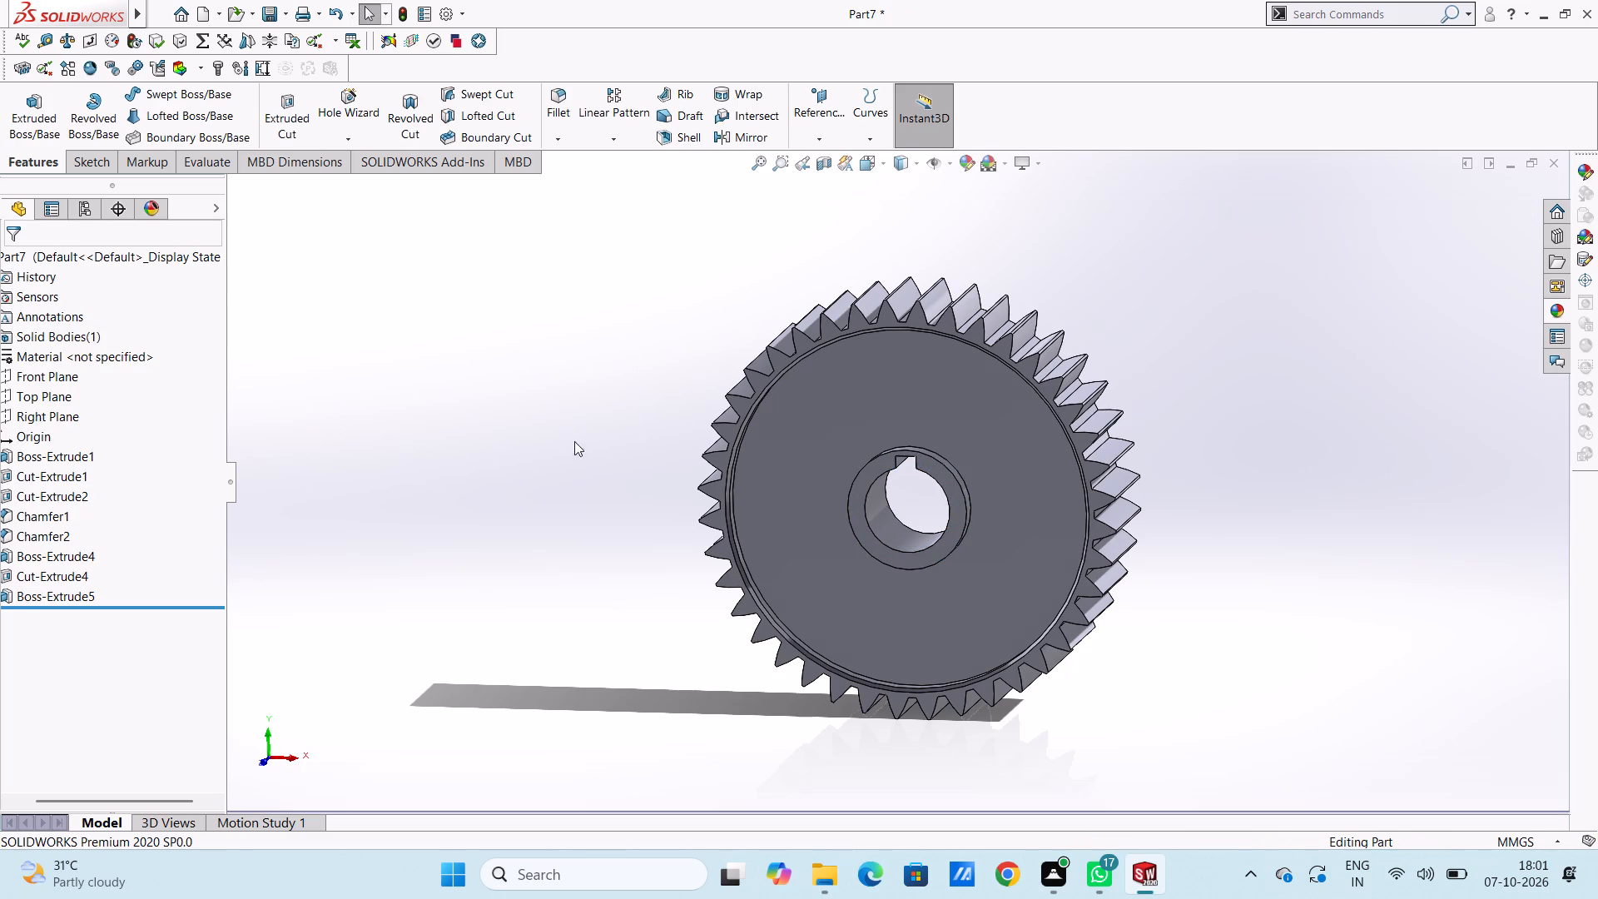
Examine the gear from several angles, checking the new hub ring and the opposite recessed side.
middle_click_drag(574, 447, 694, 456)
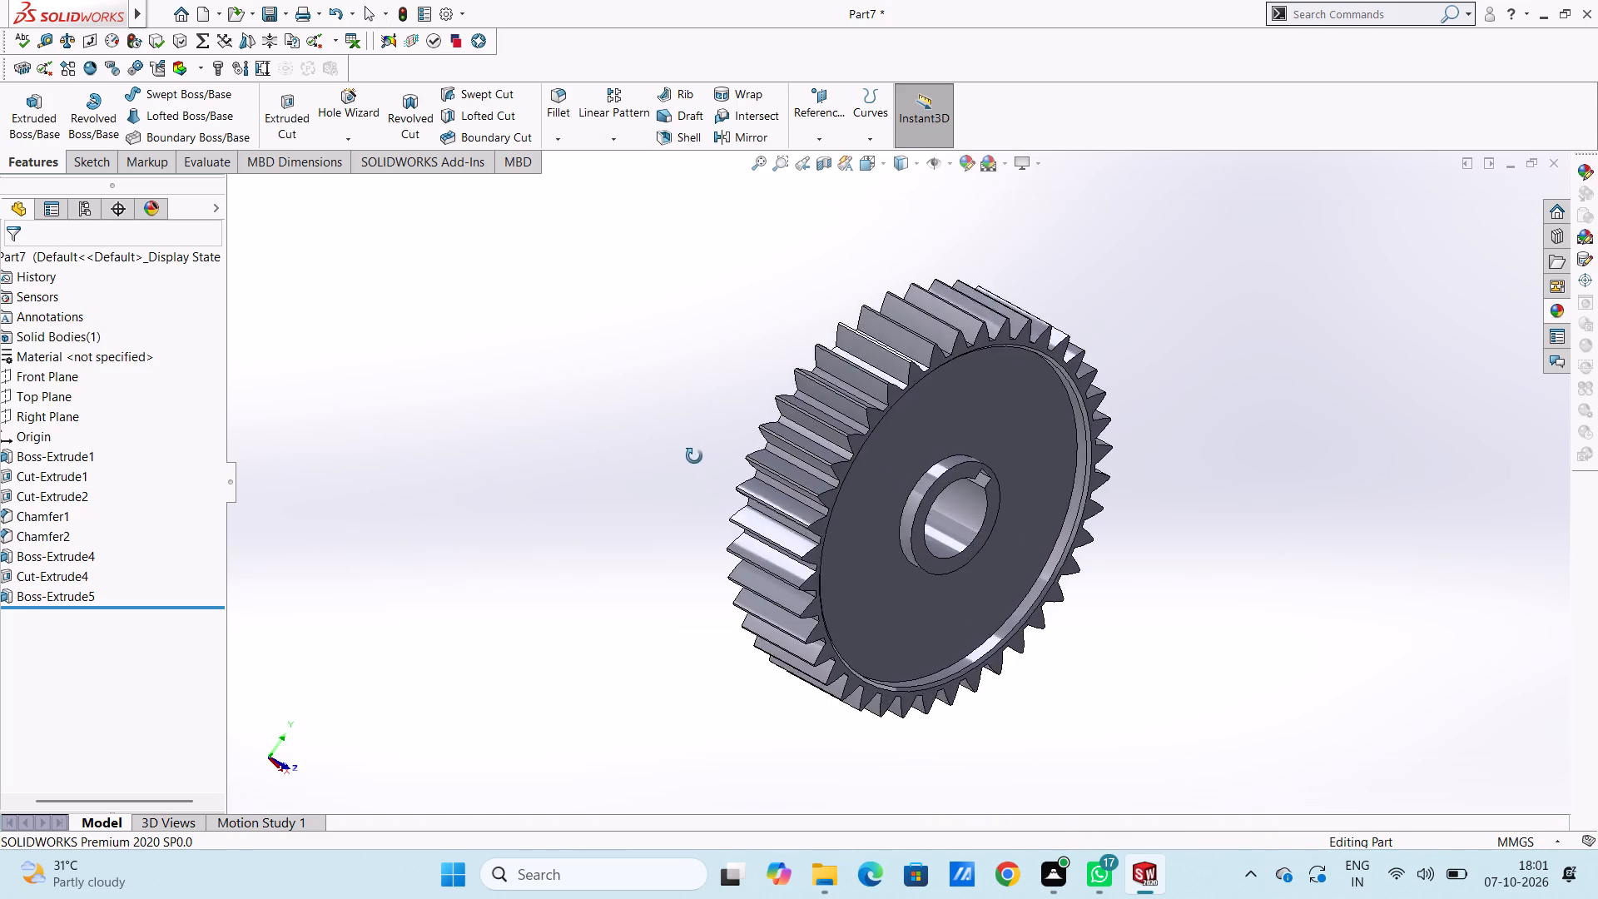
middle_click_drag(694, 456, 592, 456)
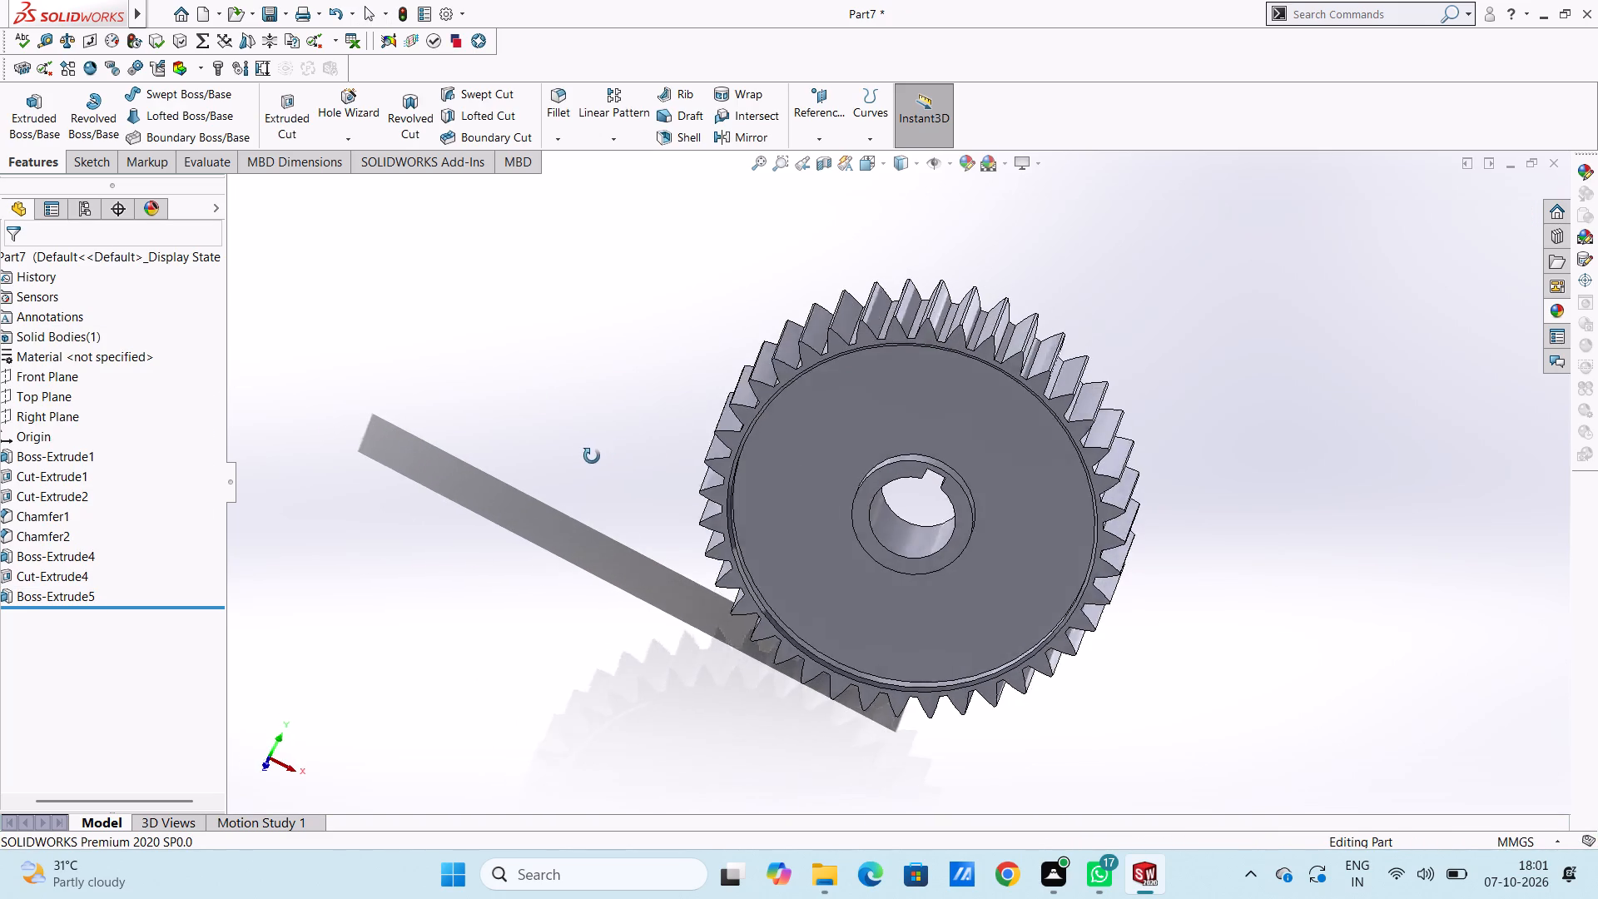
middle_click_drag(592, 456, 606, 375)
middle_click_drag(655, 520, 553, 530)
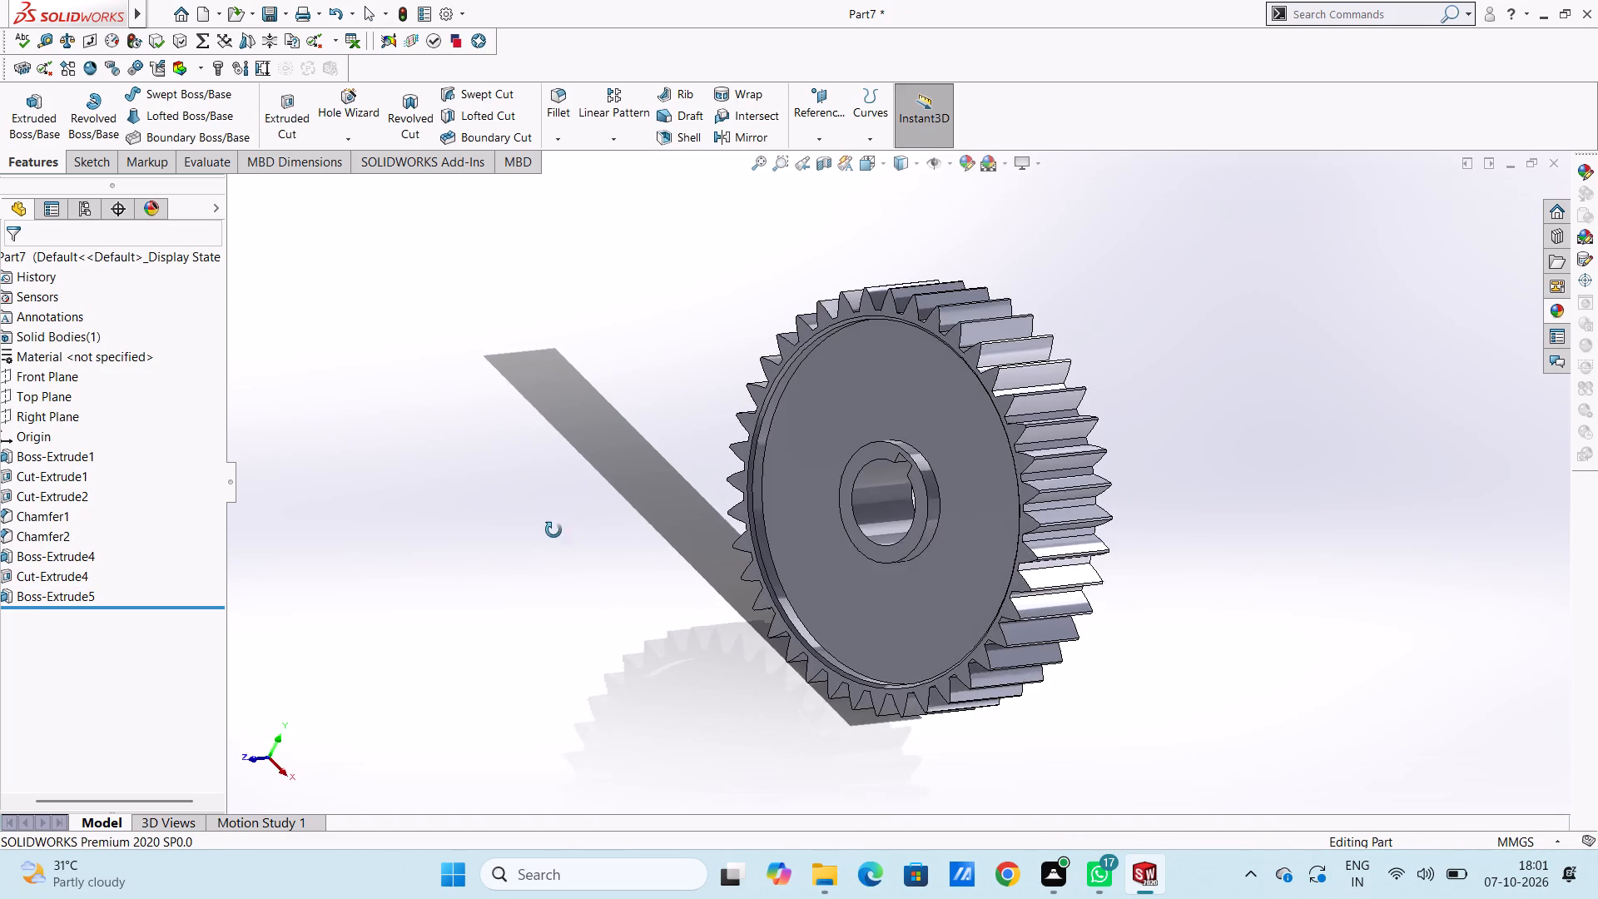
middle_click_drag(553, 530, 547, 533)
middle_click_drag(612, 558, 722, 546)
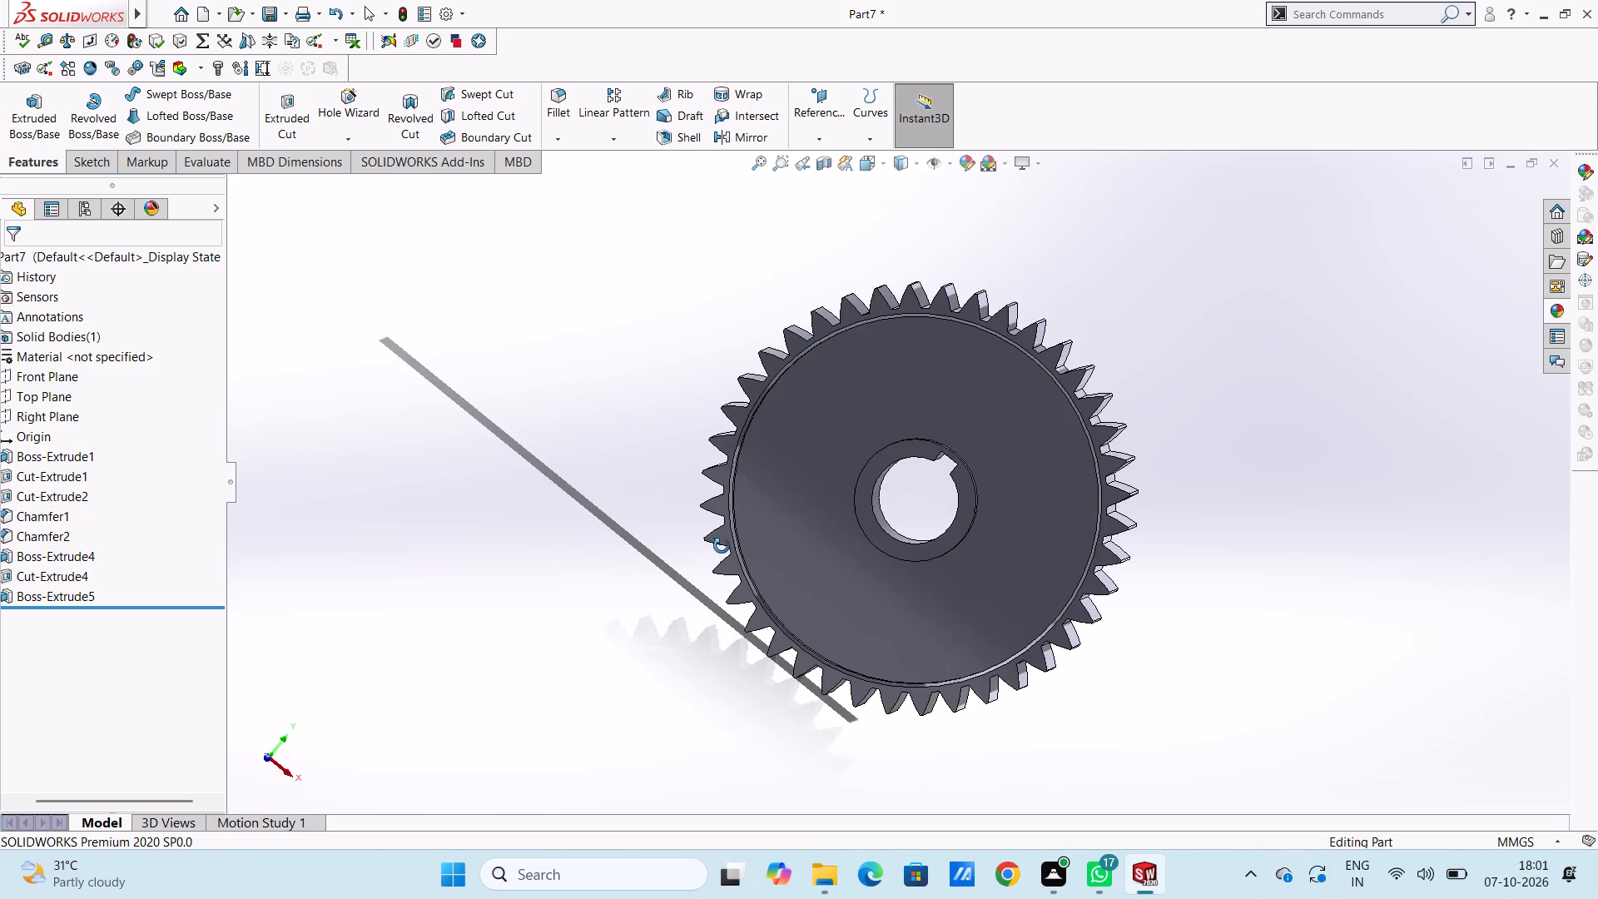
middle_click_drag(722, 546, 860, 633)
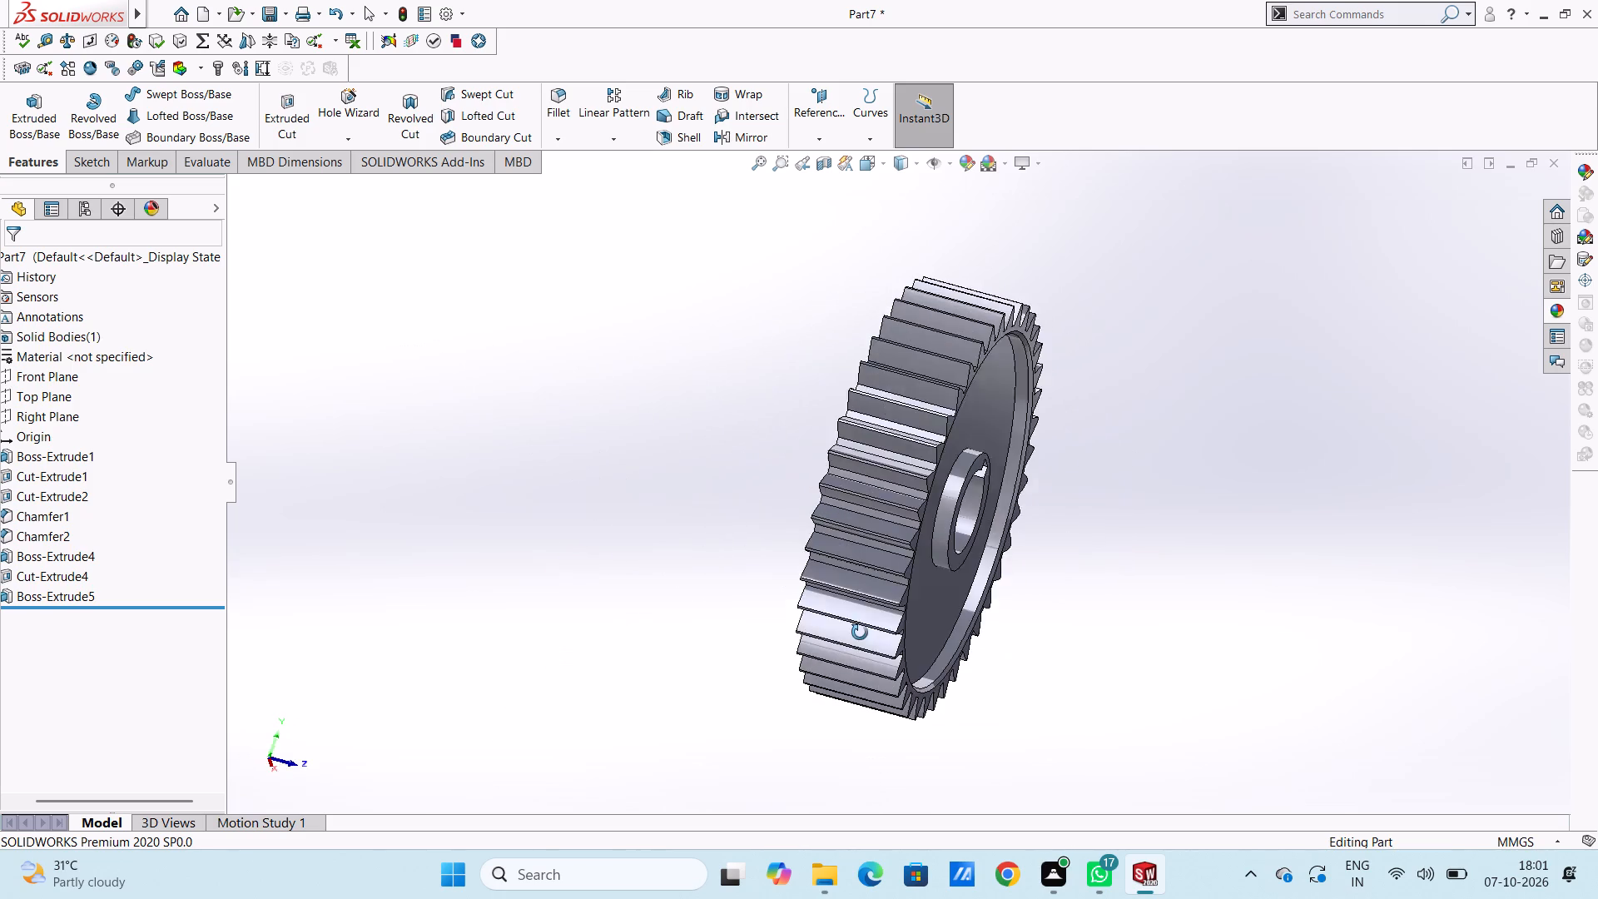
middle_click_drag(860, 633, 571, 598)
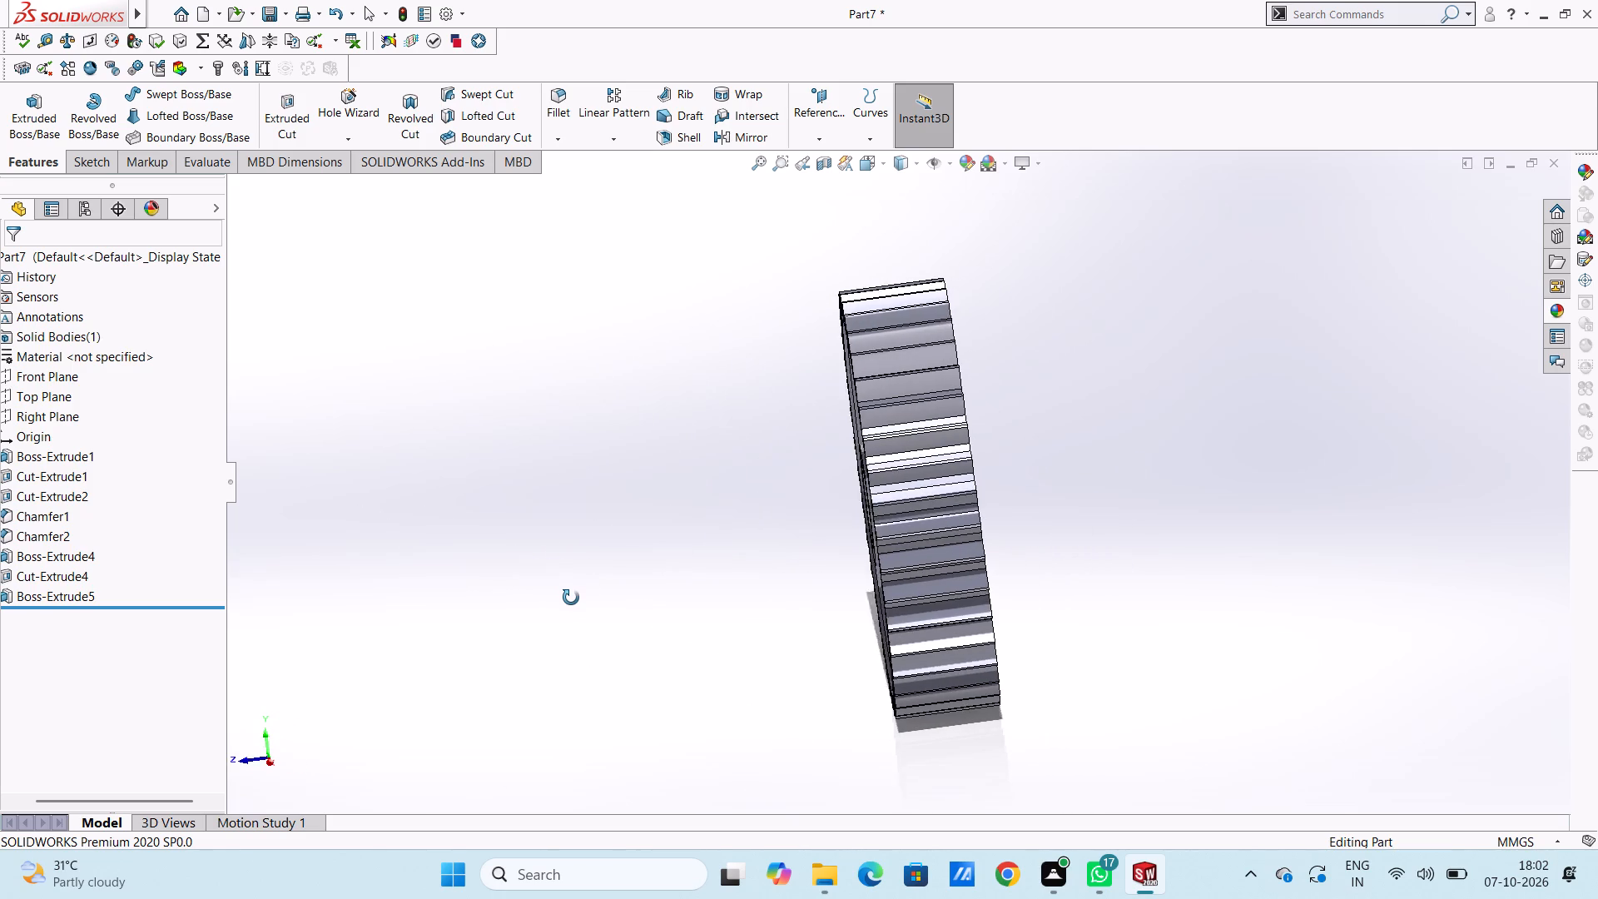
middle_click_drag(571, 598, 543, 591)
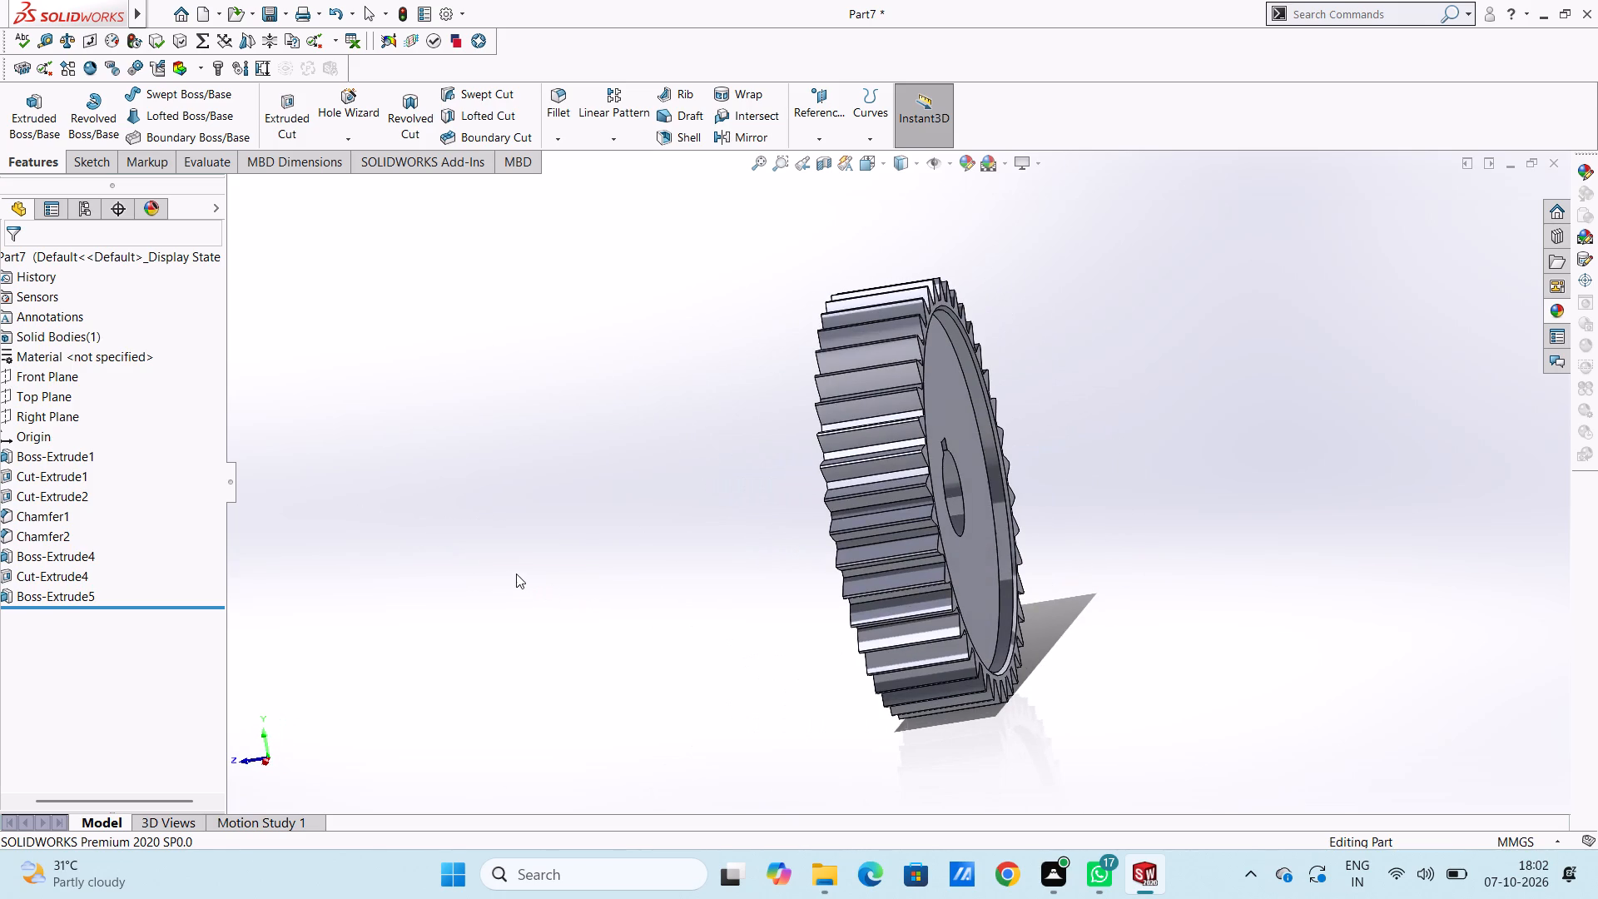
Start a new sketch on the gear's back recessed face, viewed from the back.
key("ctrl+2")
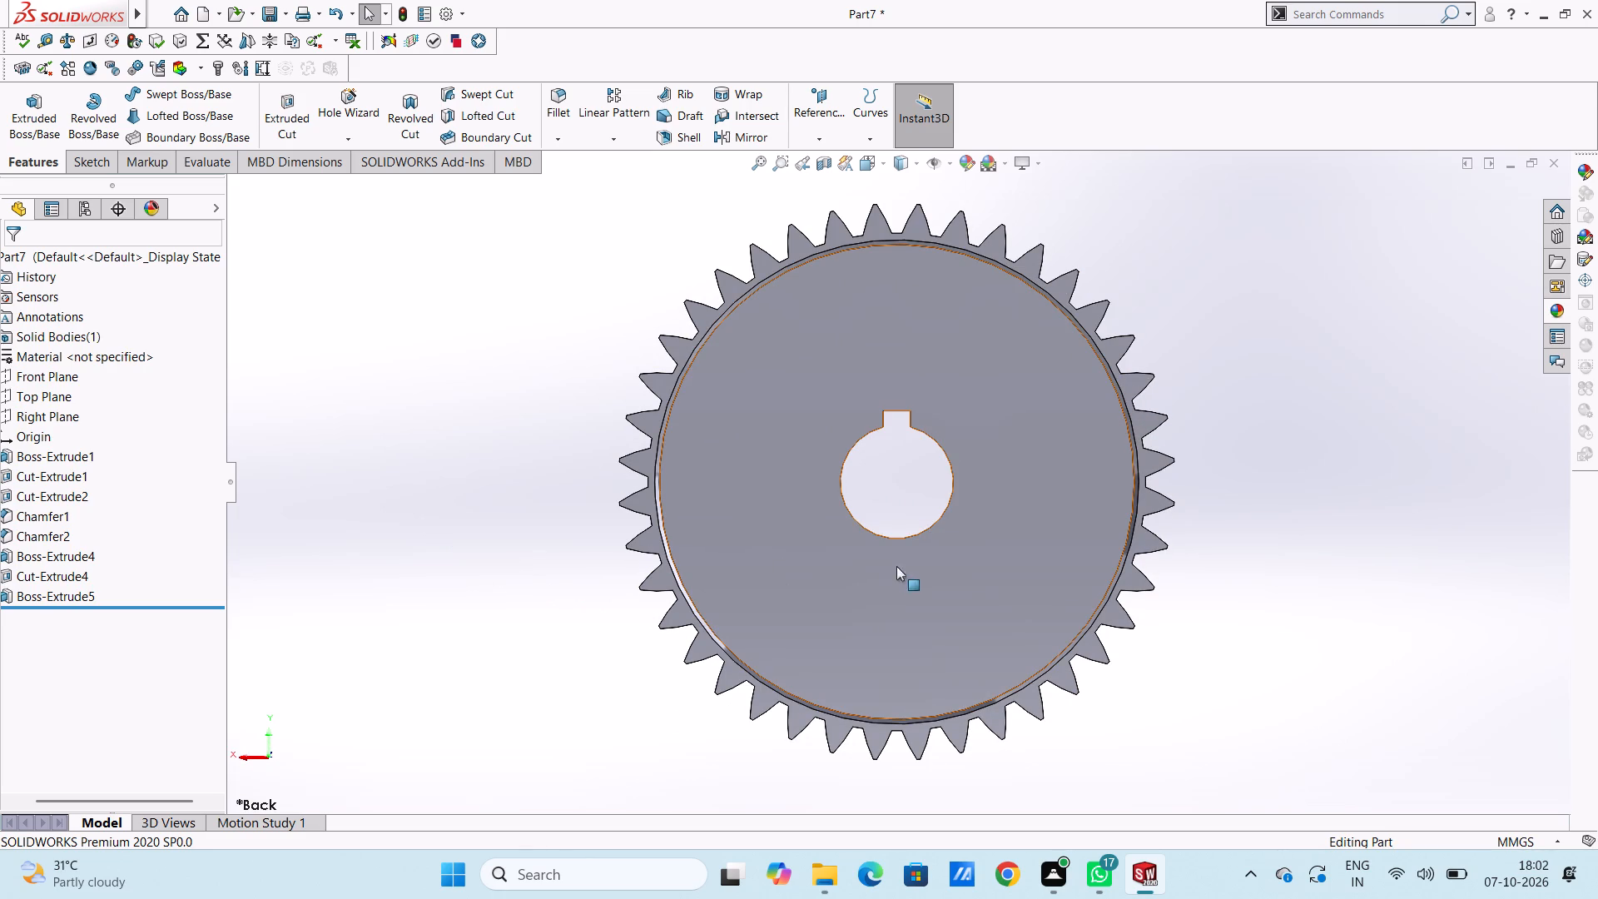
left_click(1035, 440)
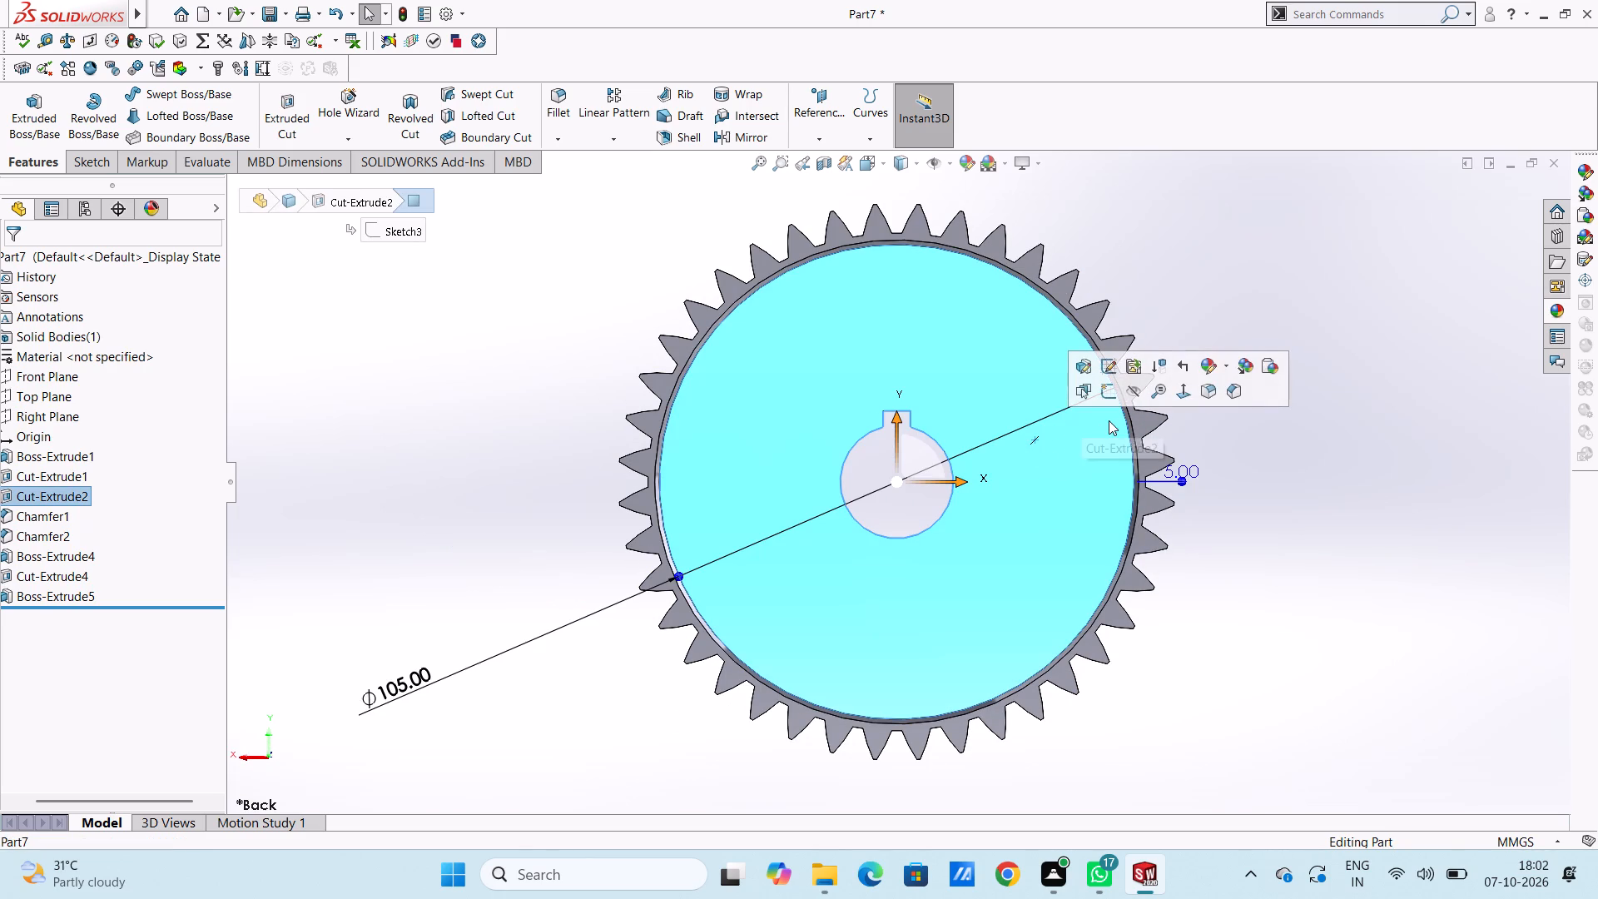
left_click(1113, 393)
left_click(476, 413)
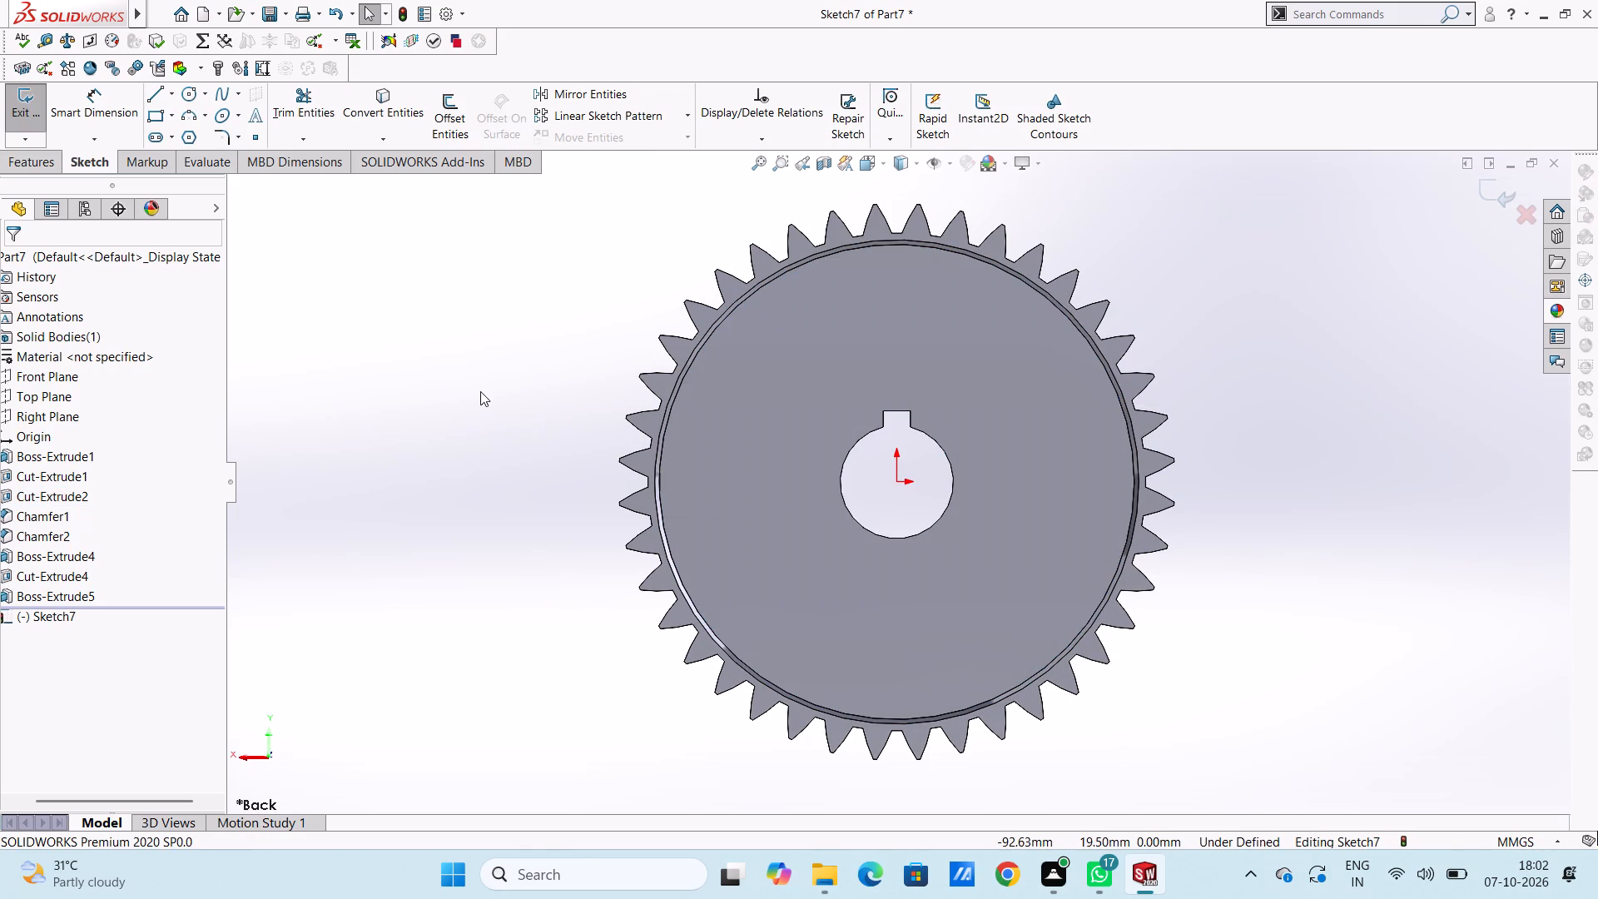
Sketch two concentric circles at the origin, one matching the 25 mm bore edge and a surrounding one about 39.6 mm in diameter.
left_click(187, 102)
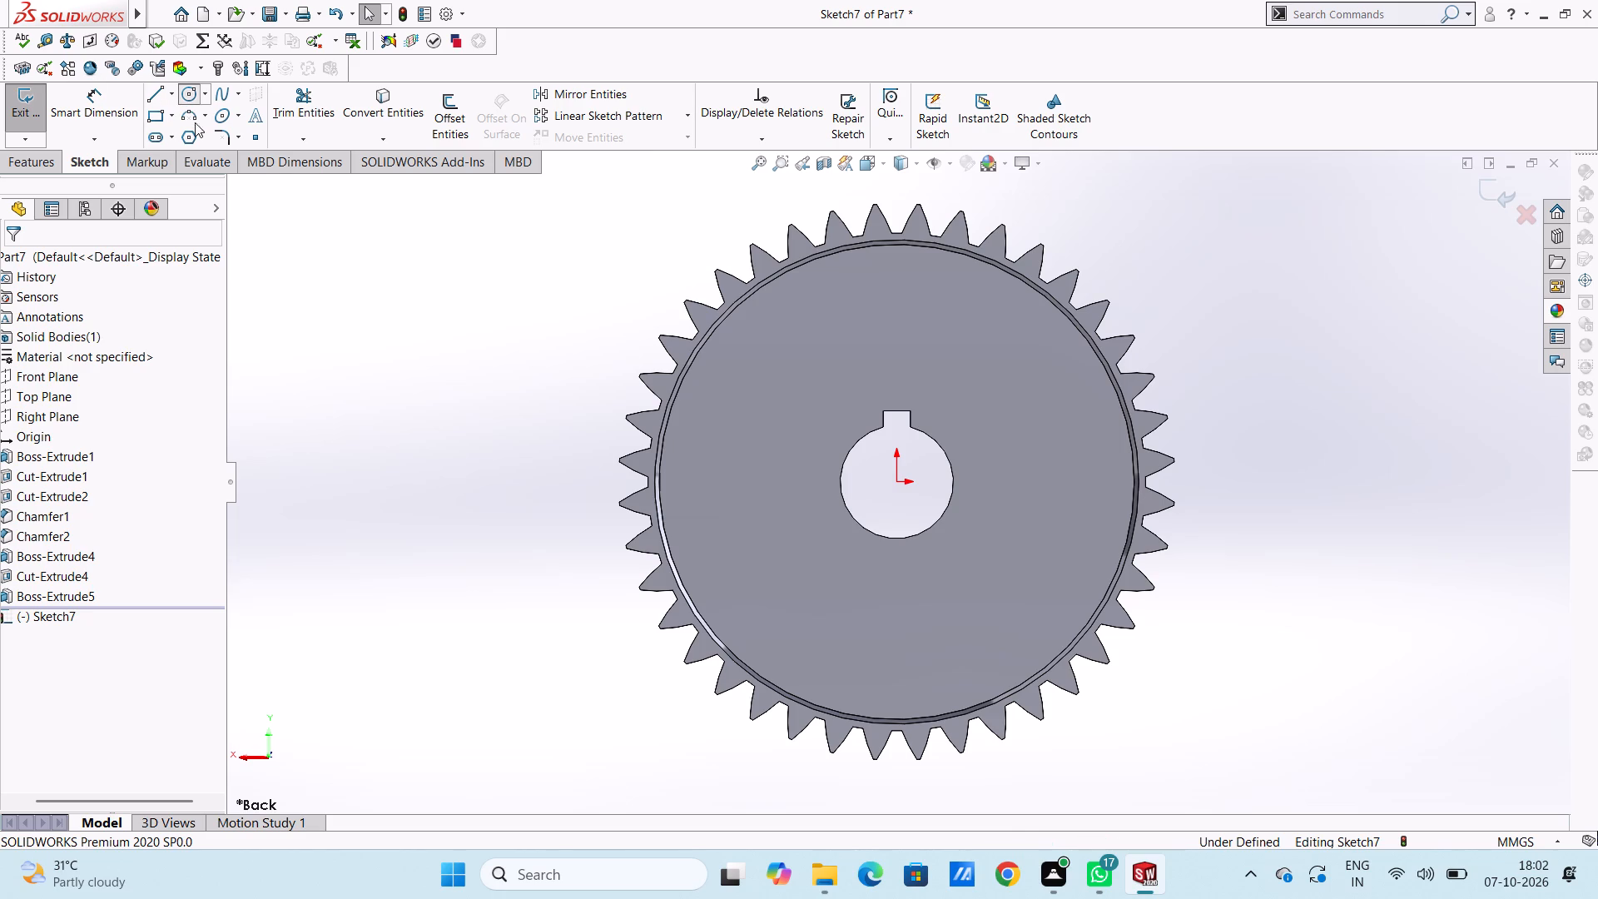
left_click(895, 480)
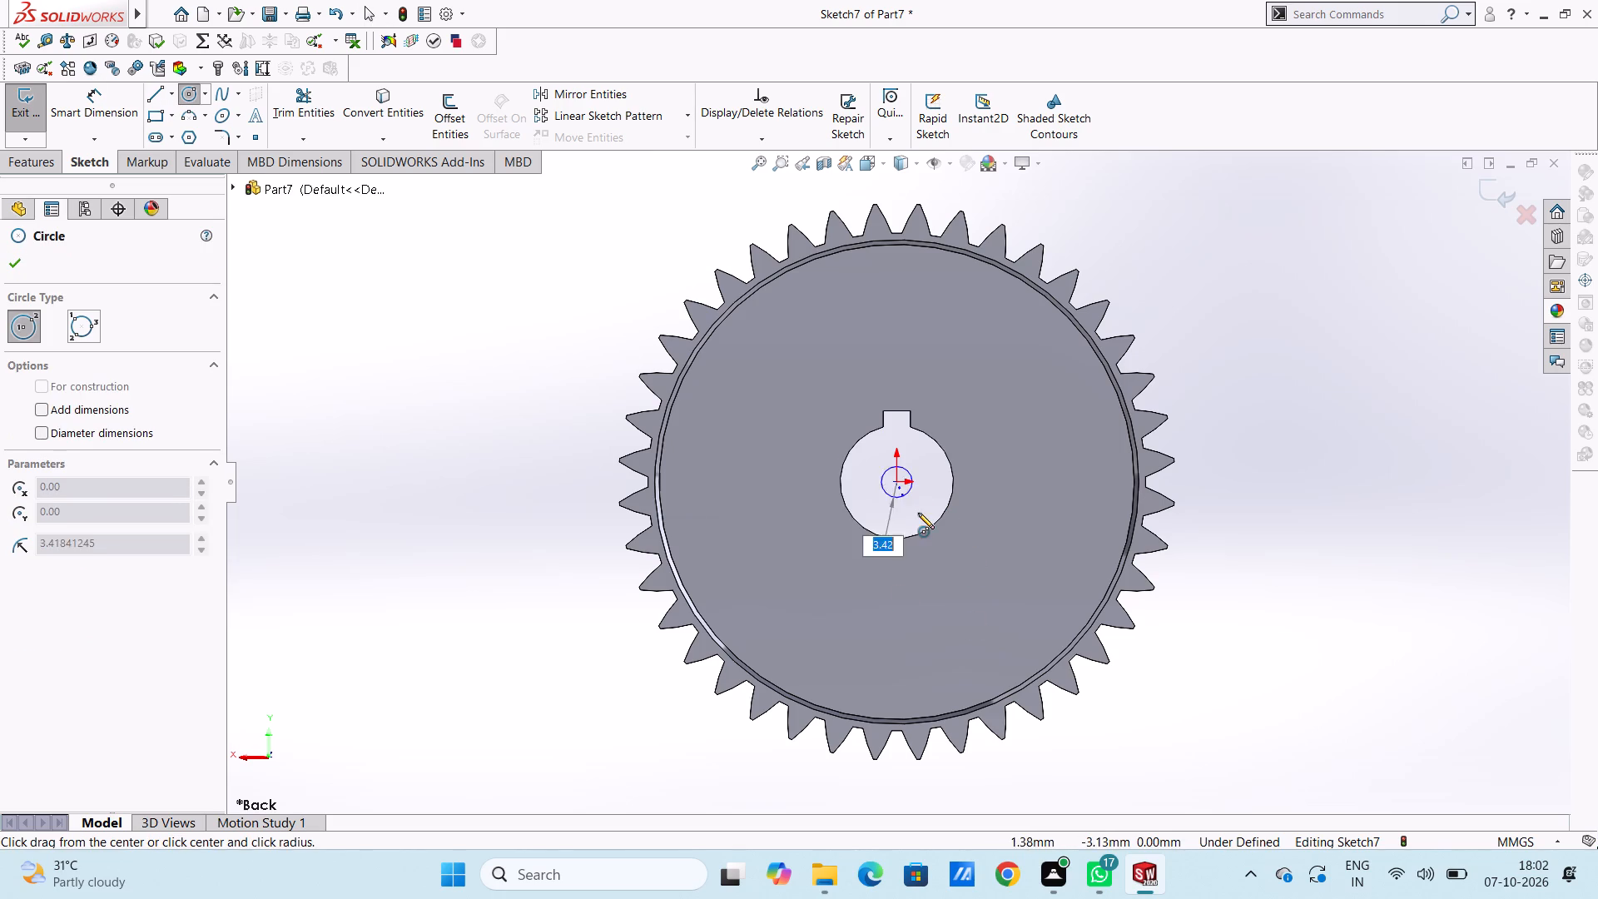
left_click(931, 523)
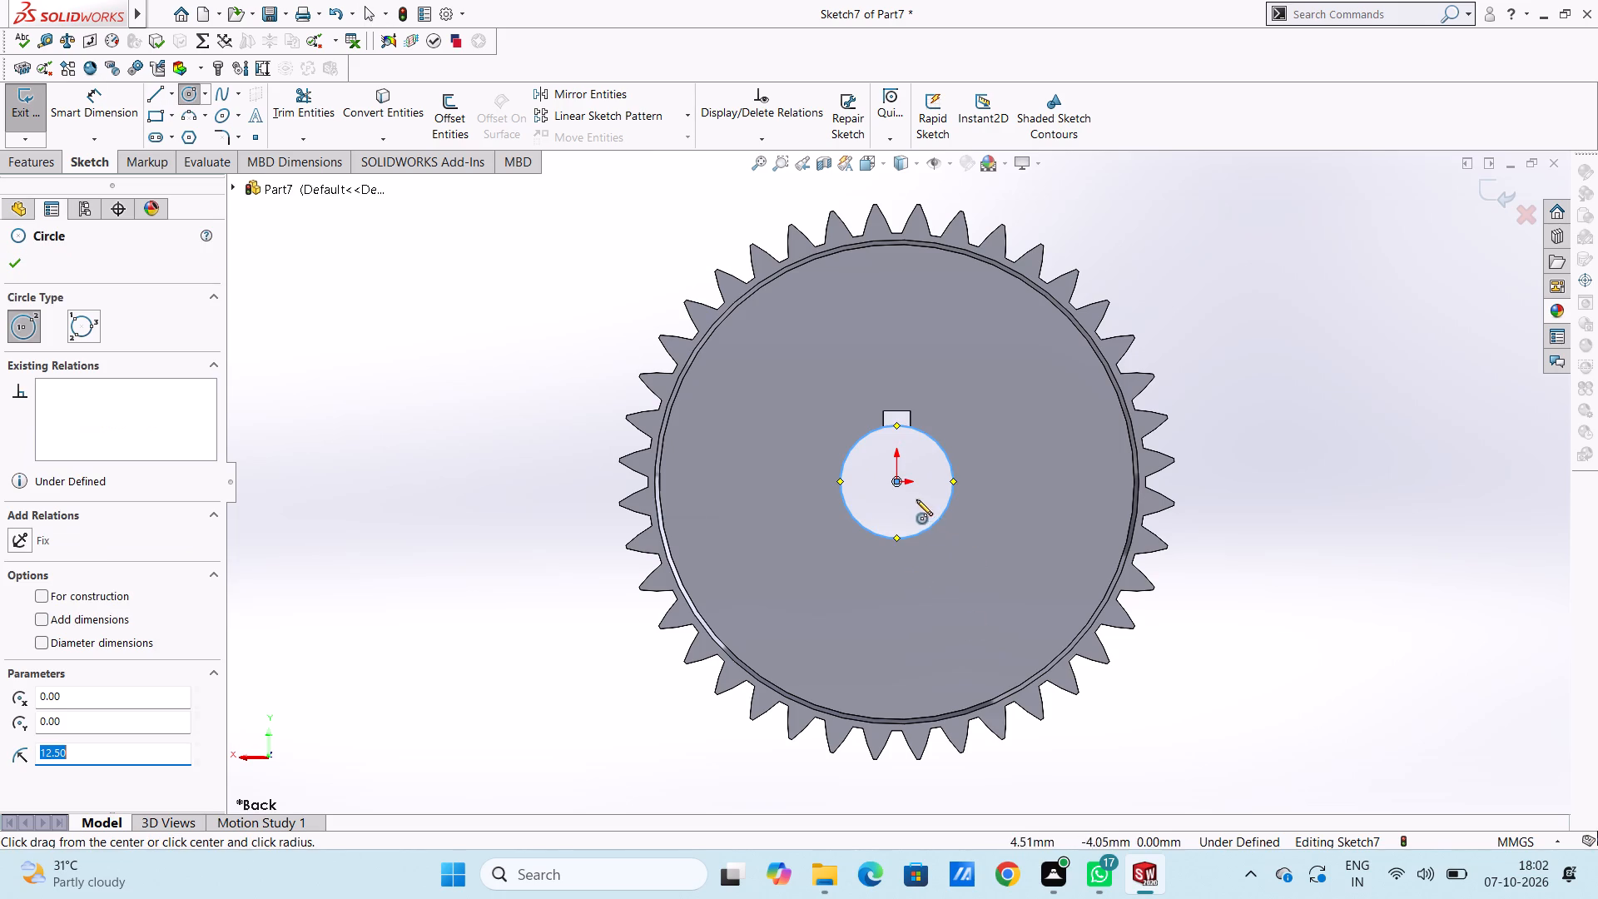
left_click(896, 479)
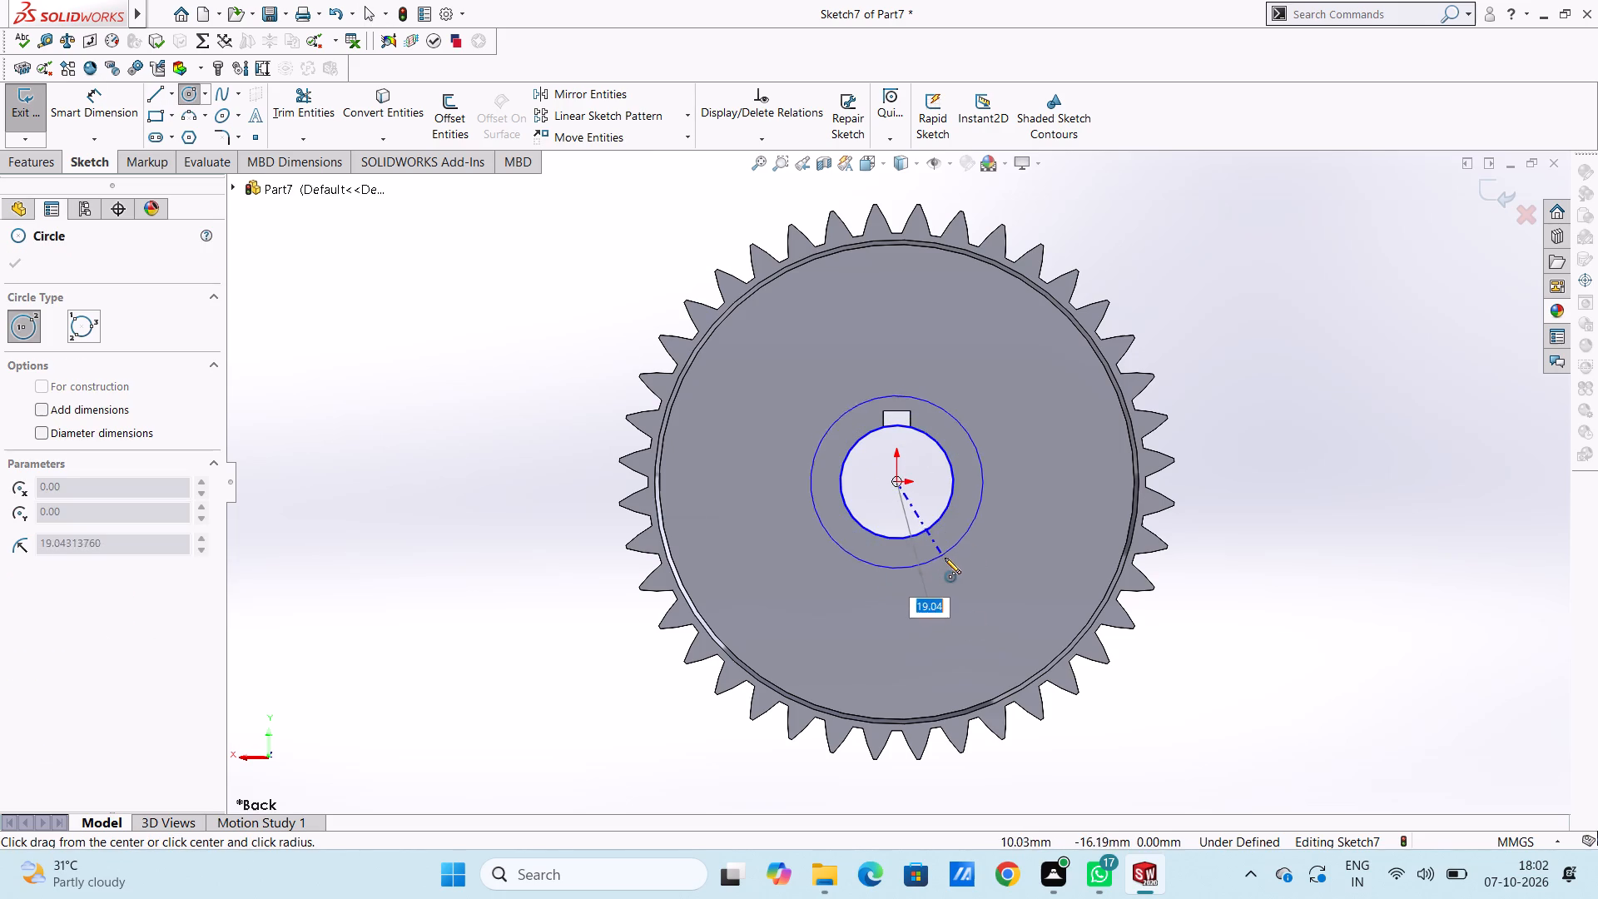
left_click(945, 558)
left_click(22, 265)
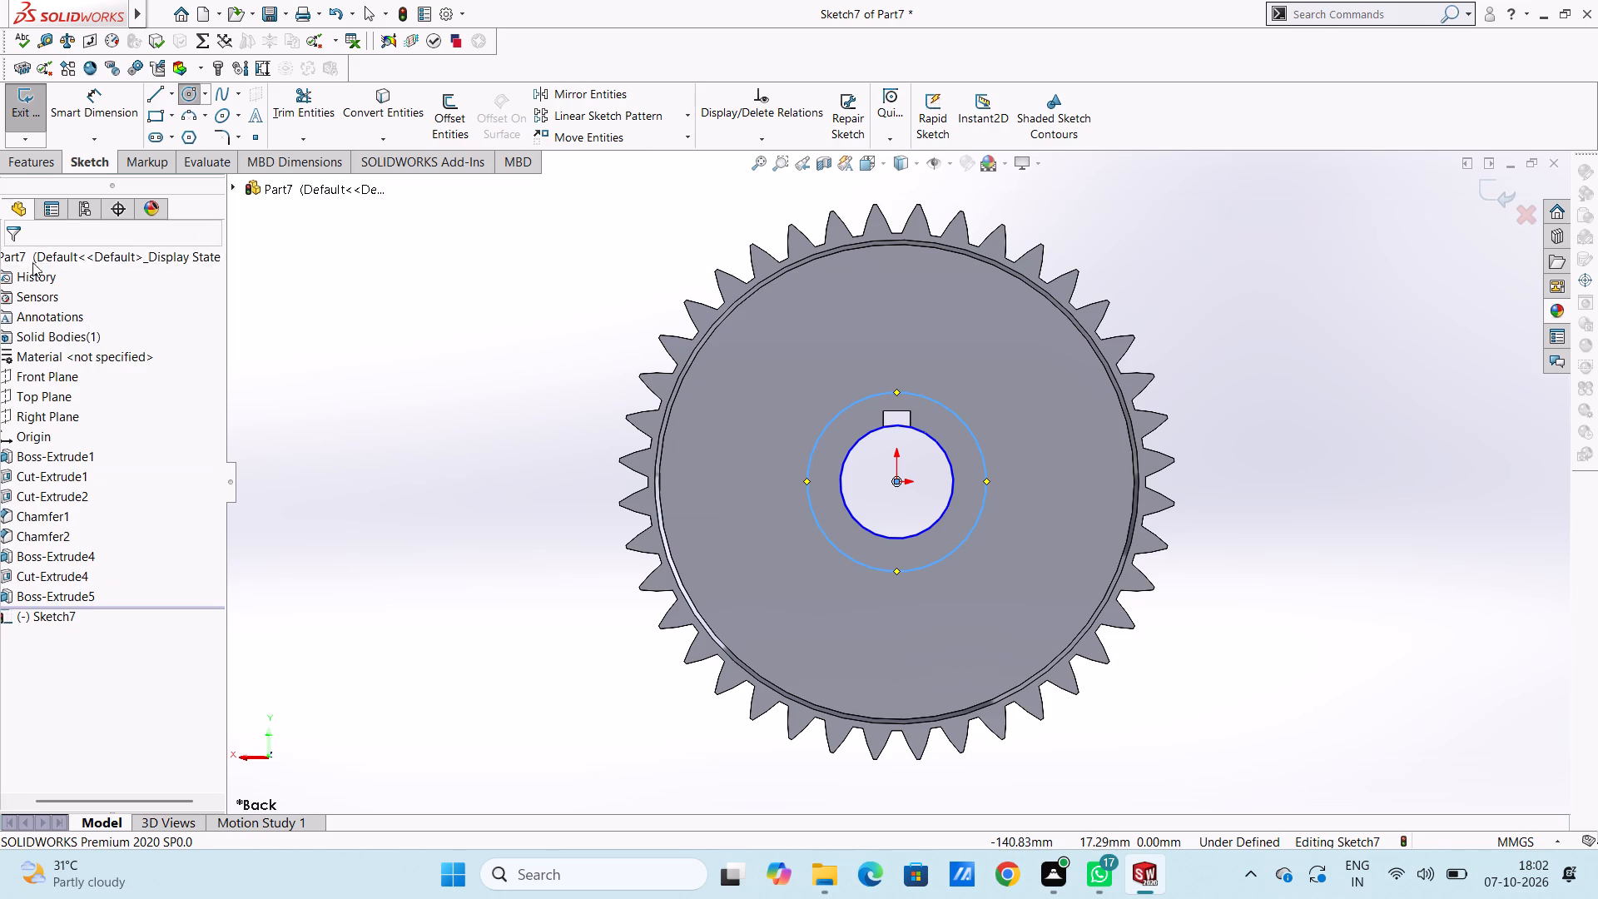
Dimension the outer circle's diameter to 35 mm.
left_click(102, 122)
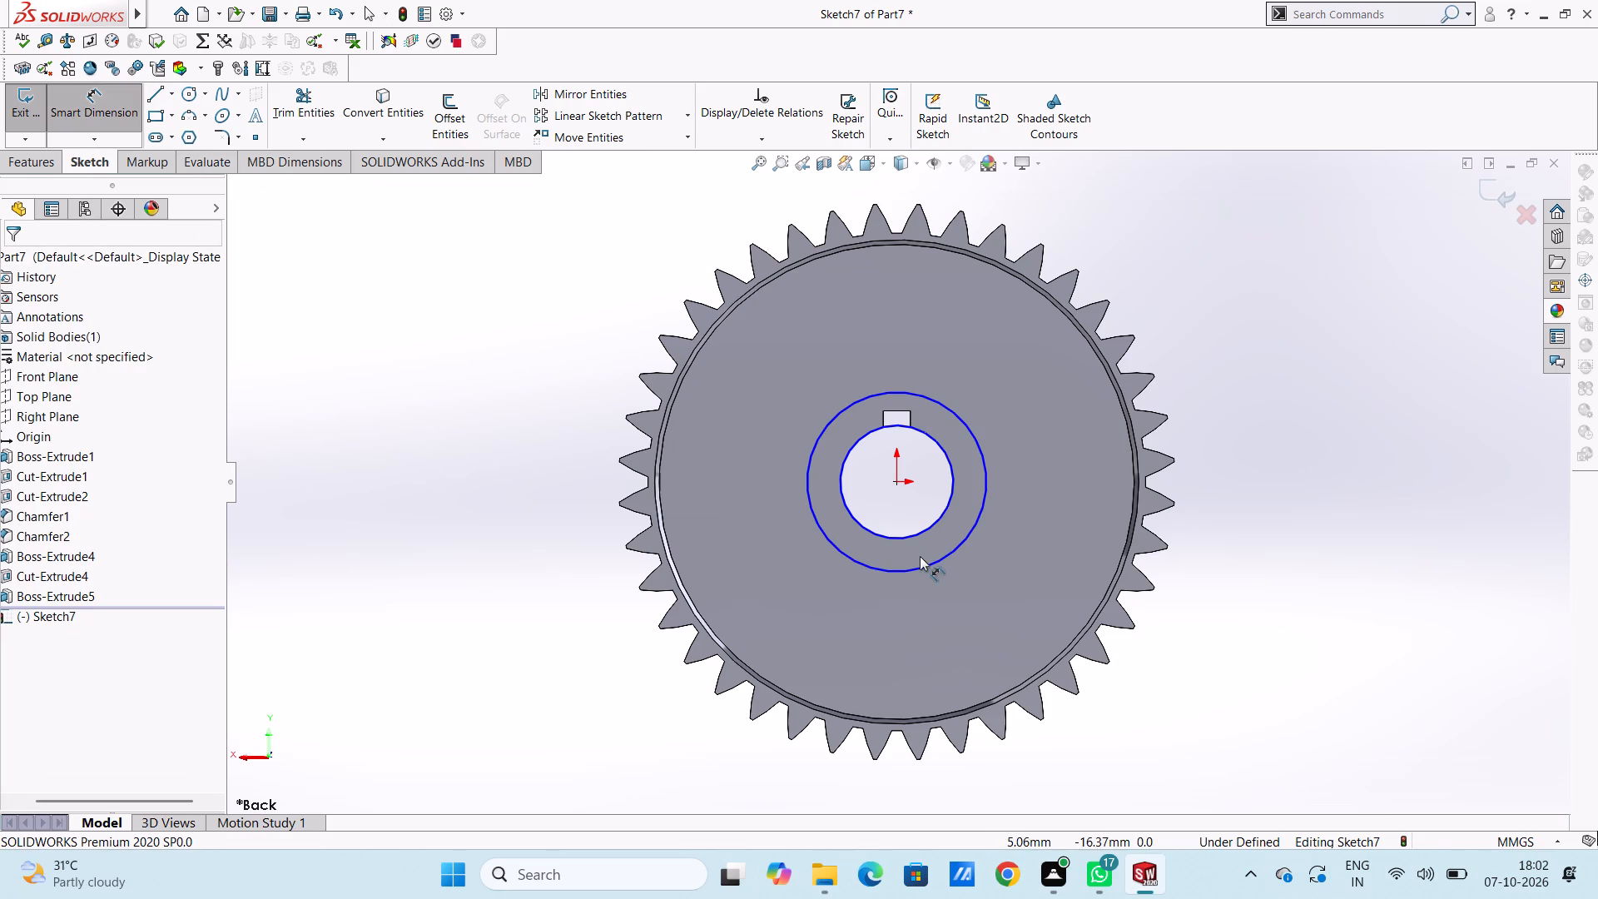
left_click(932, 563)
left_click(1268, 722)
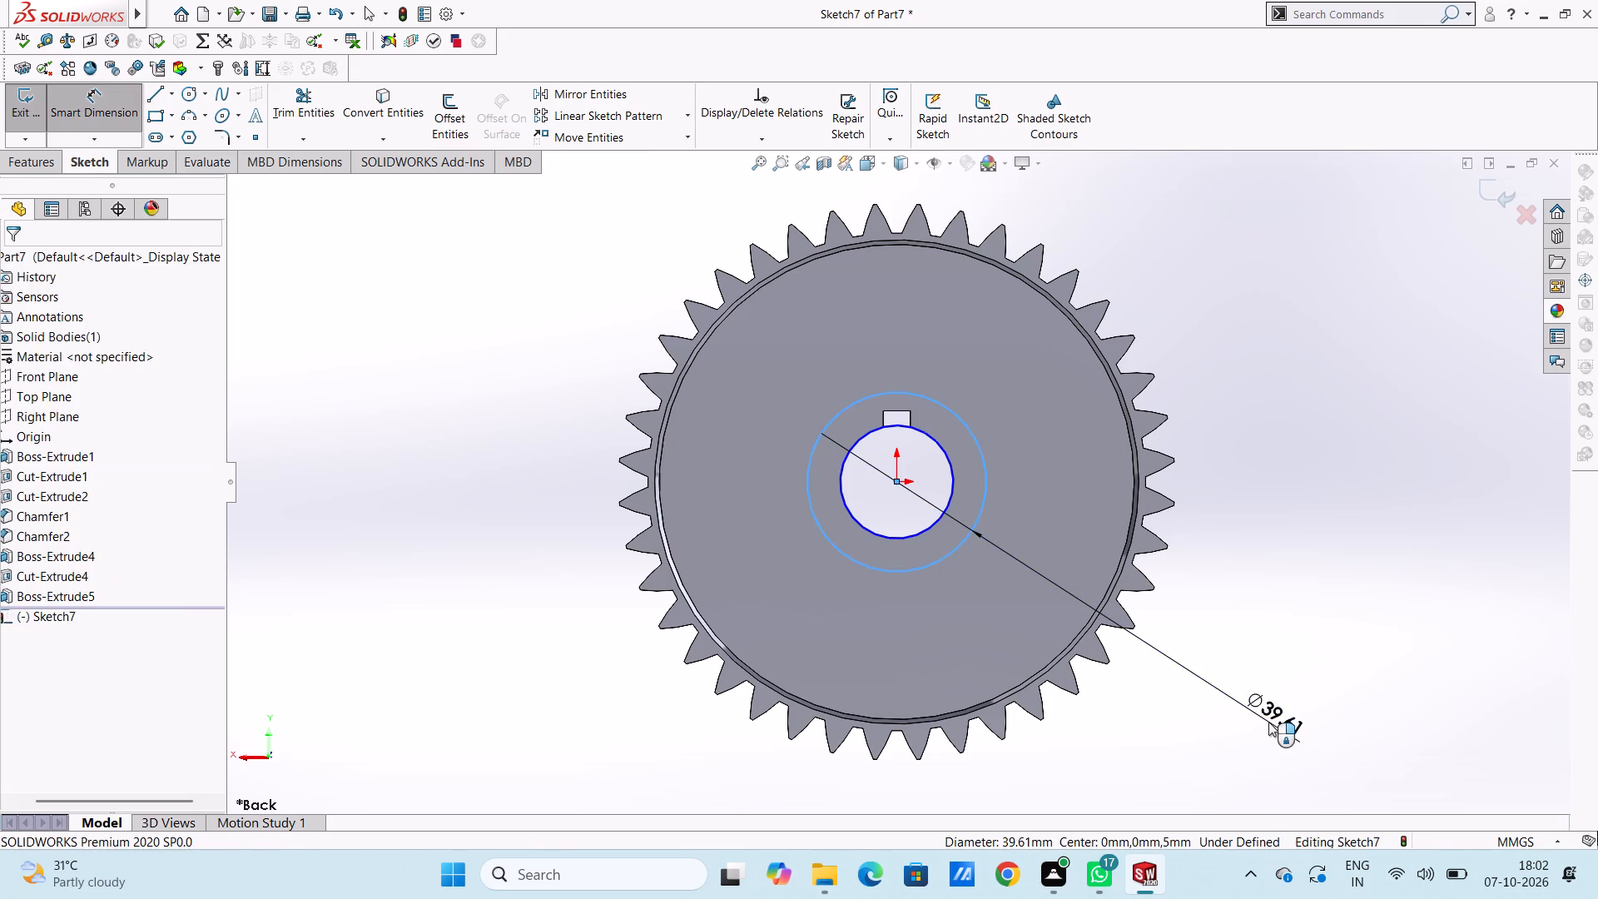
type("35")
key("Return")
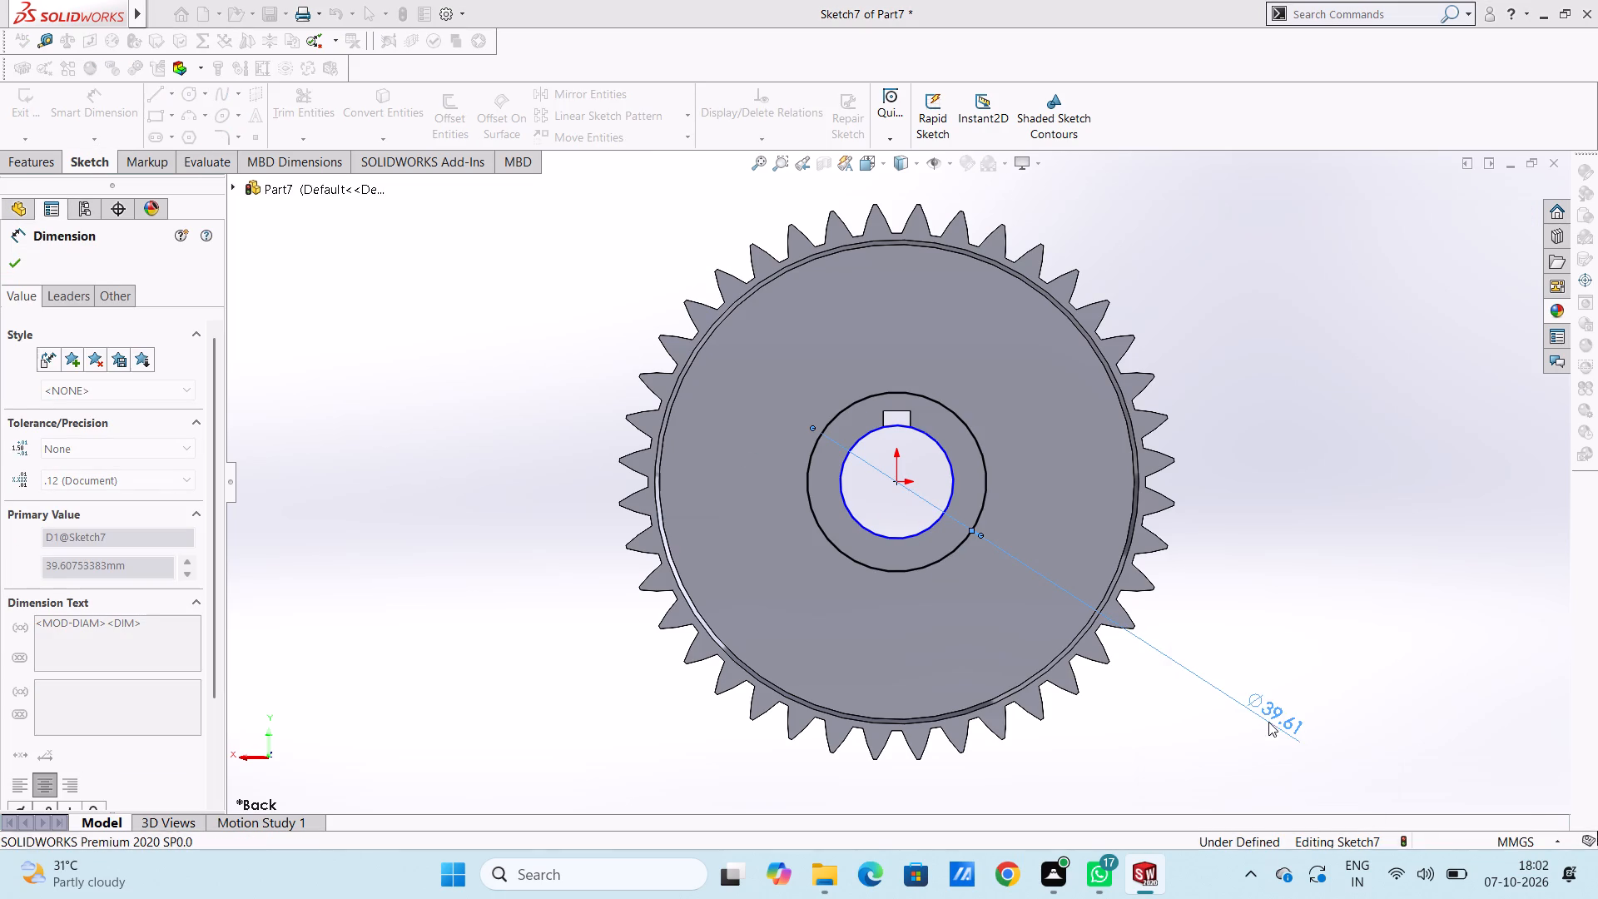
left_click(529, 611)
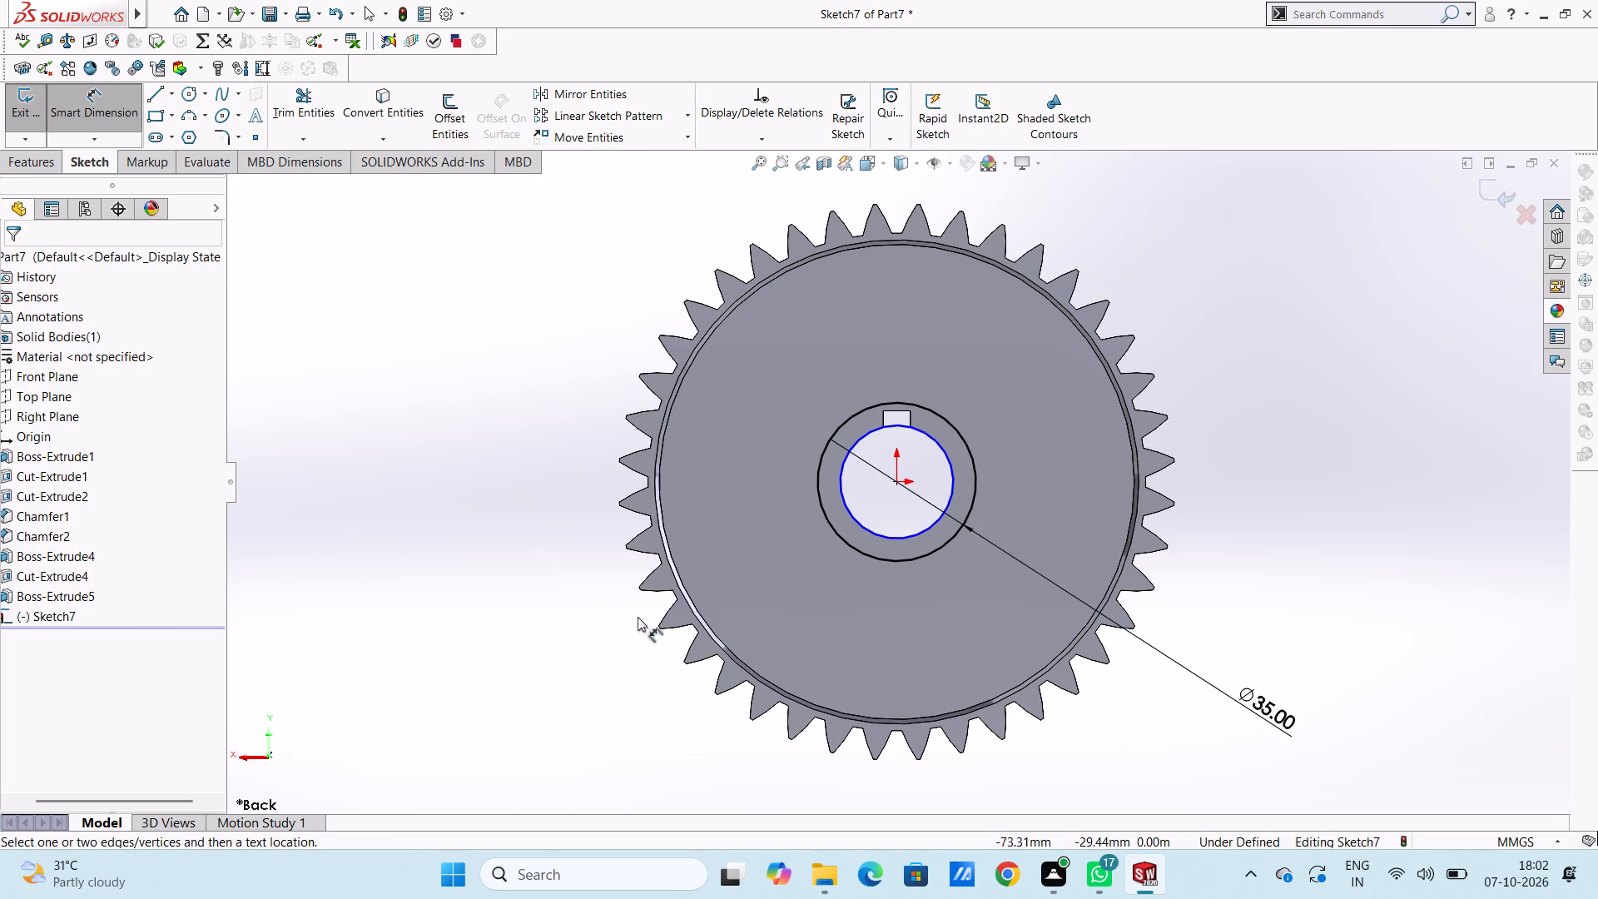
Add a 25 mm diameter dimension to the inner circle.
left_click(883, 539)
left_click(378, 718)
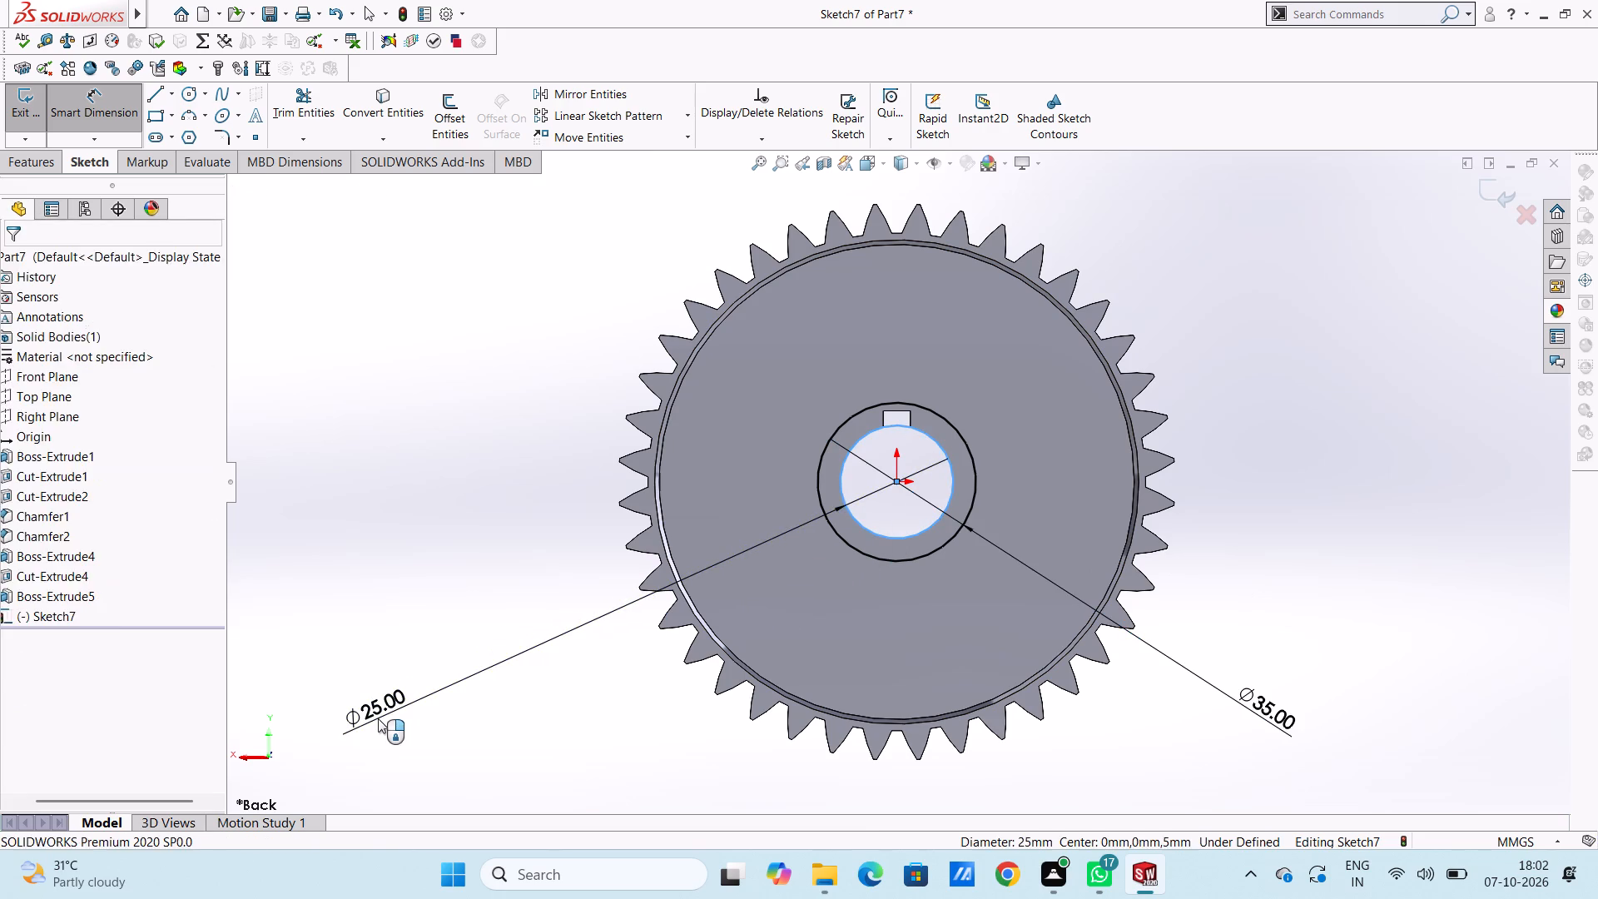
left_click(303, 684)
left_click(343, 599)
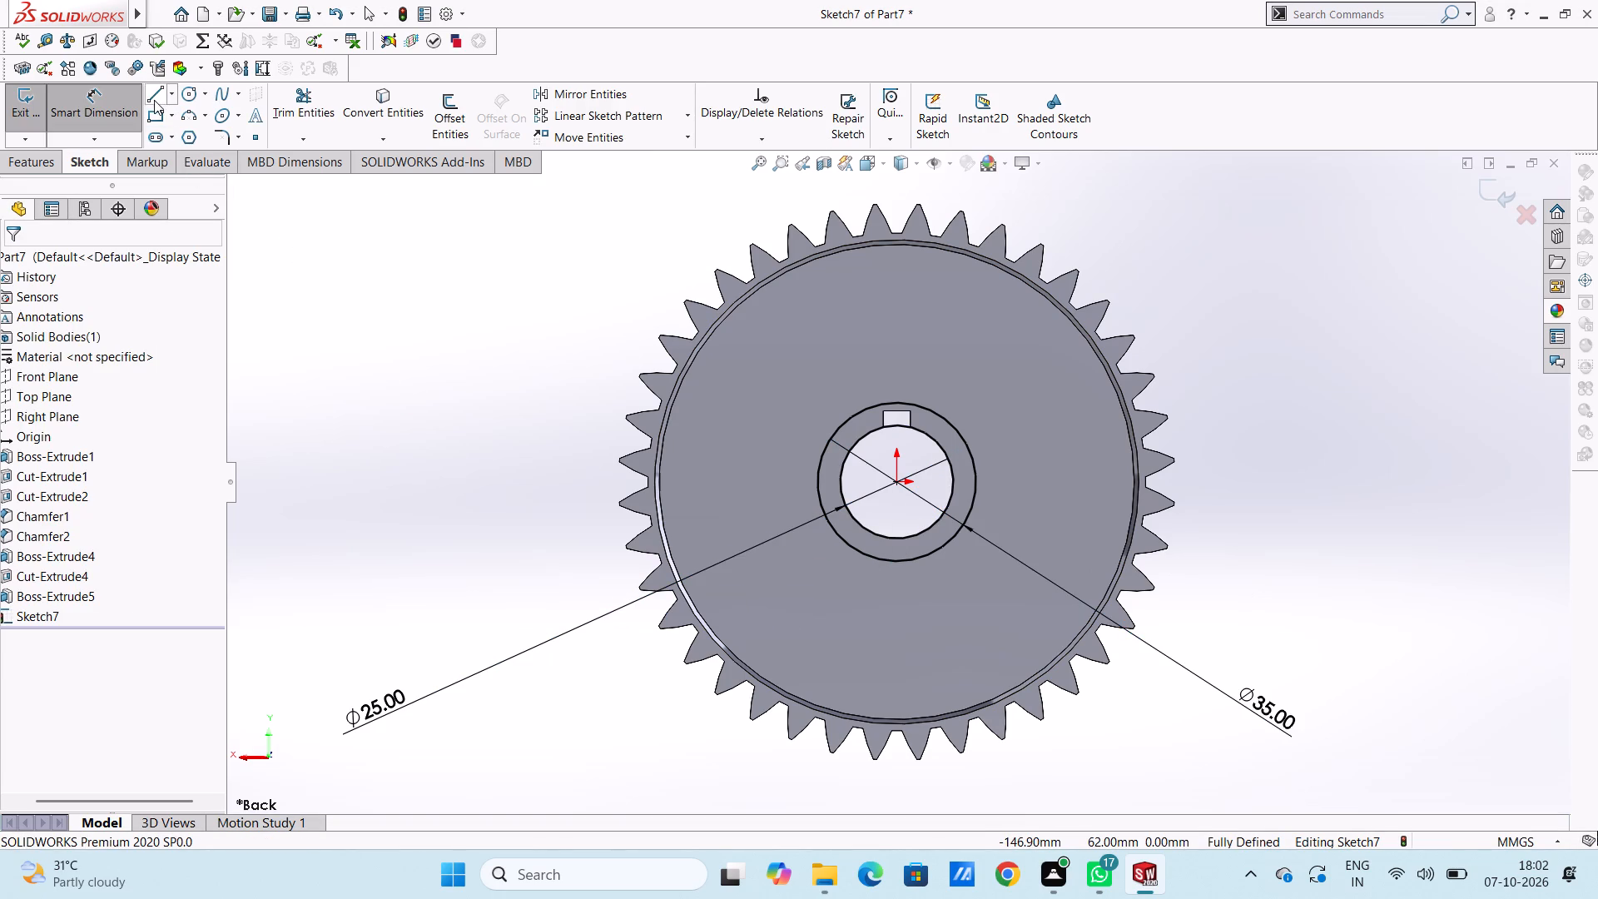
Trace the keyway with three connected lines along its sides and top, running the last side about 5.2 mm down past the bore edge.
left_click(153, 98)
scroll(876, 497, "down", 4)
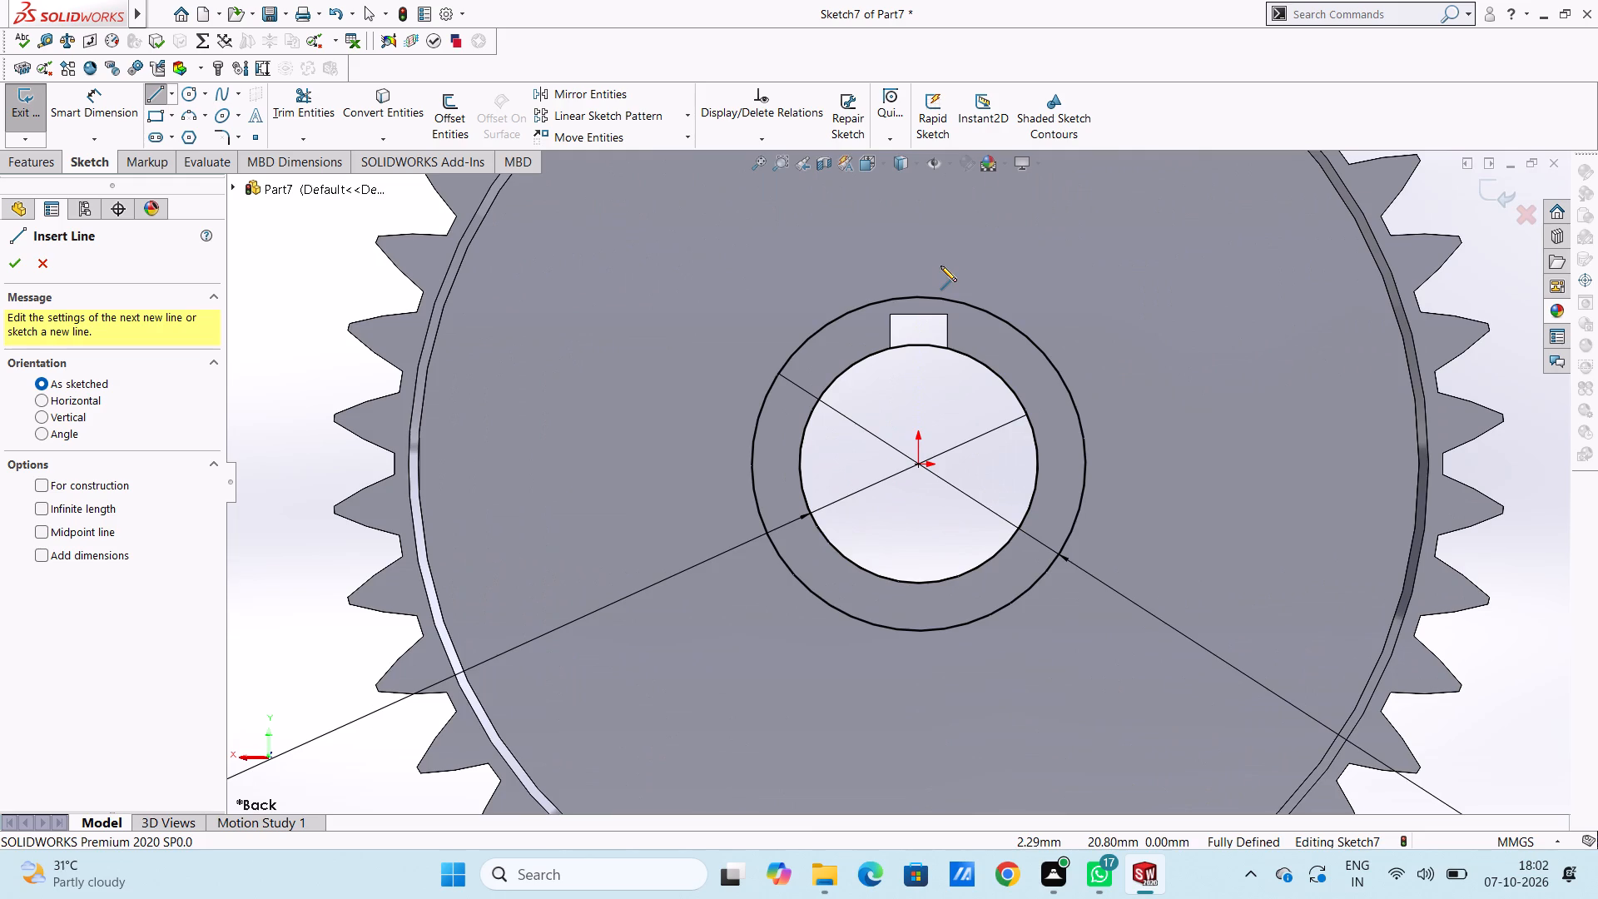
scroll(940, 272, "down", 3)
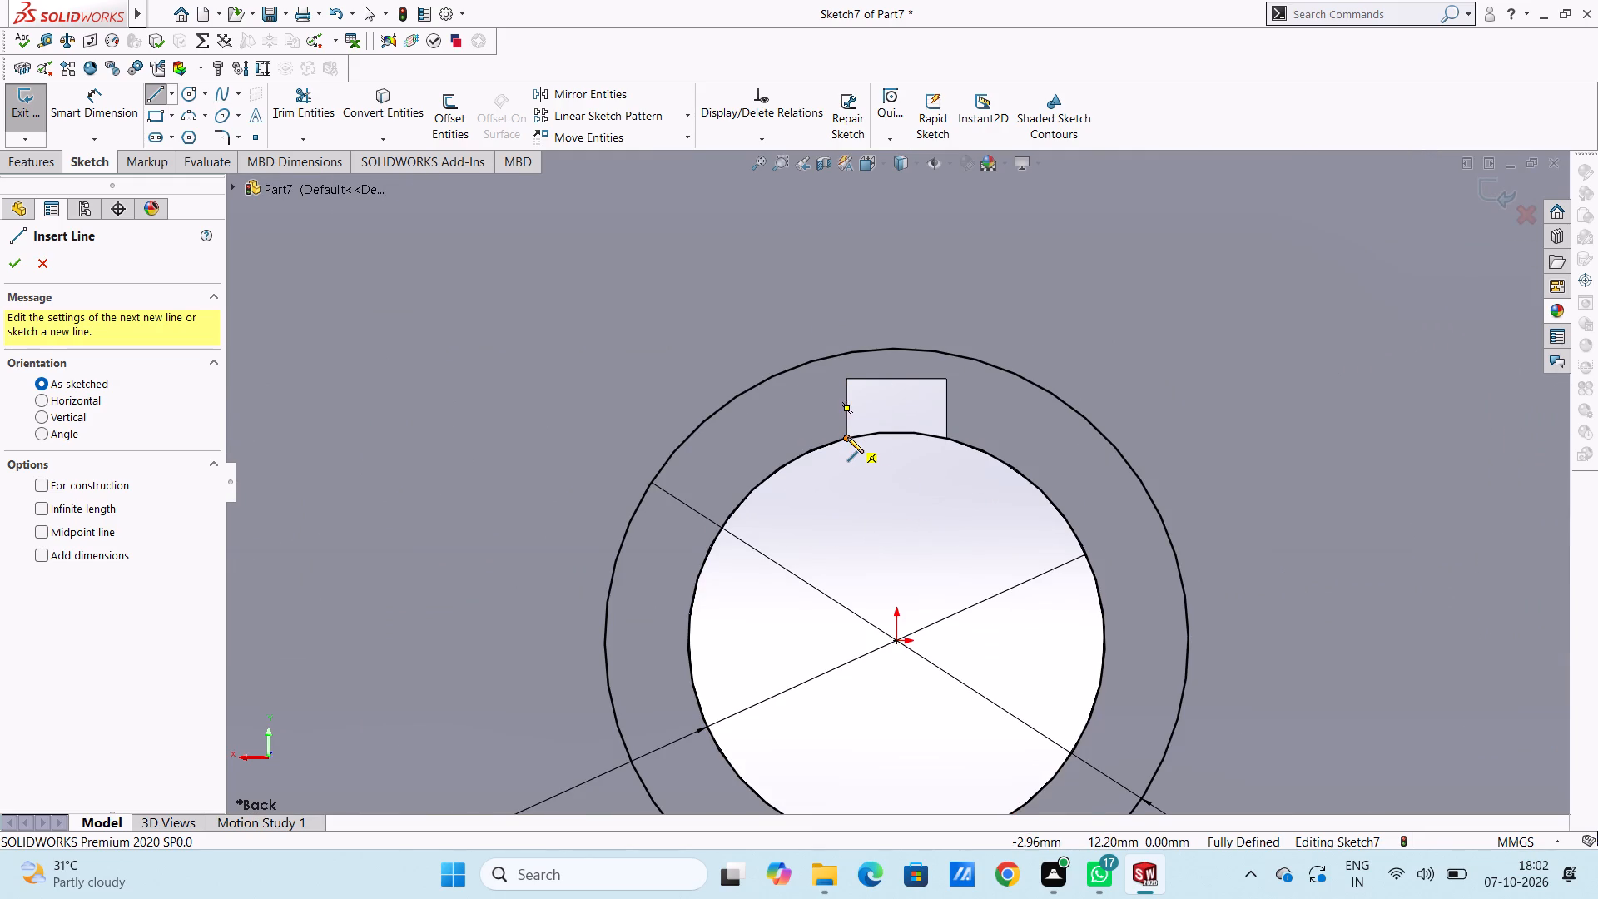
left_click(847, 438)
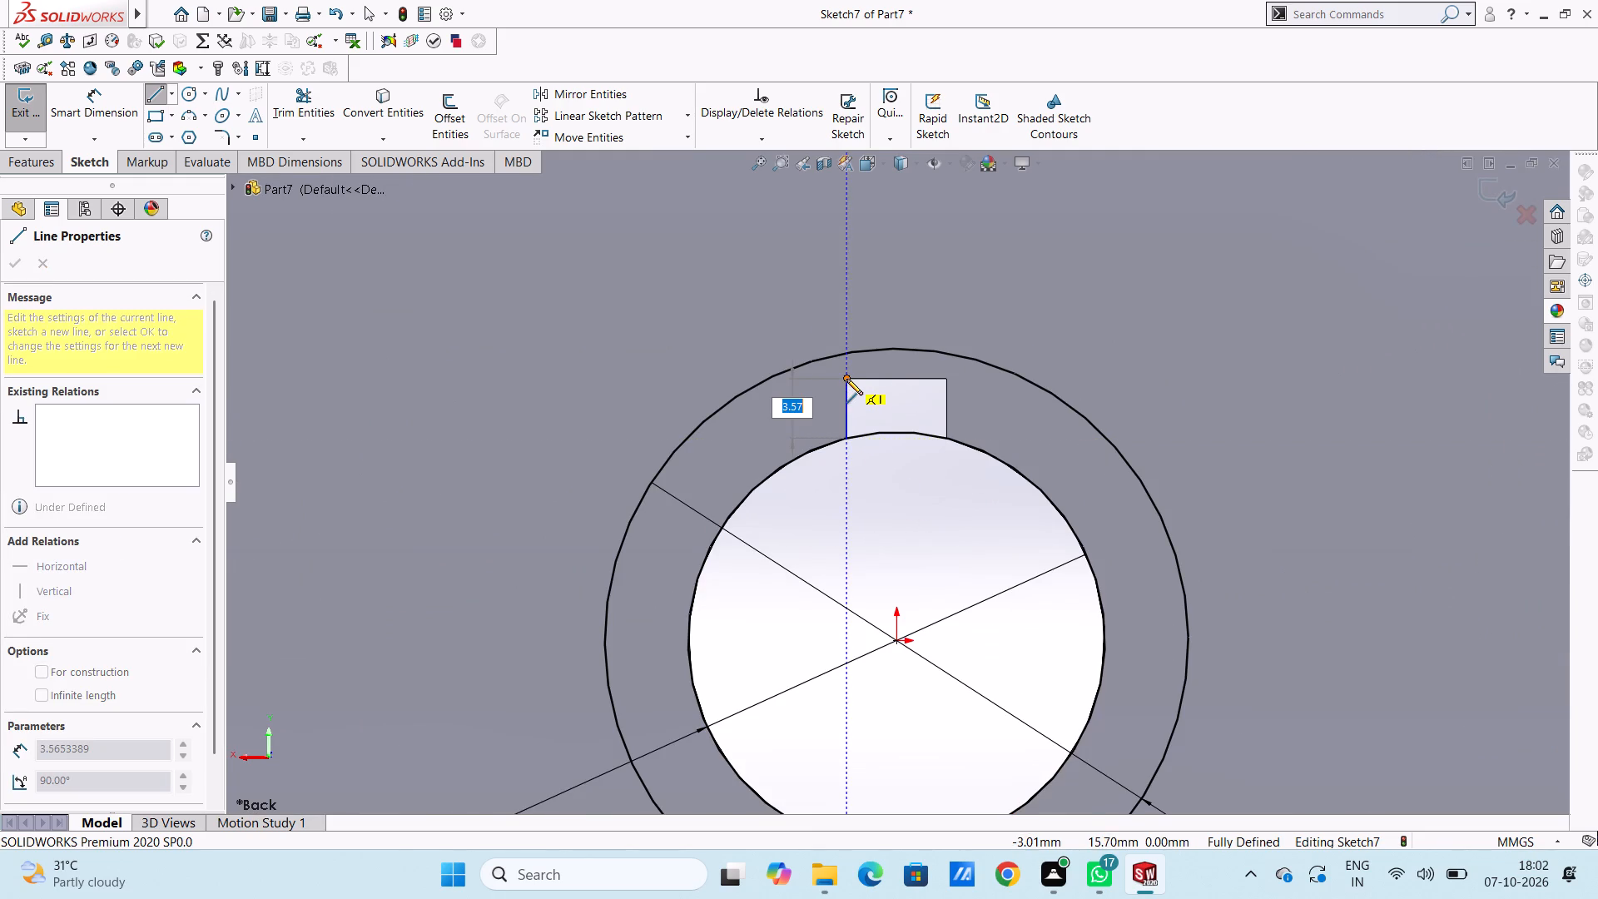
left_click(846, 379)
left_click(949, 380)
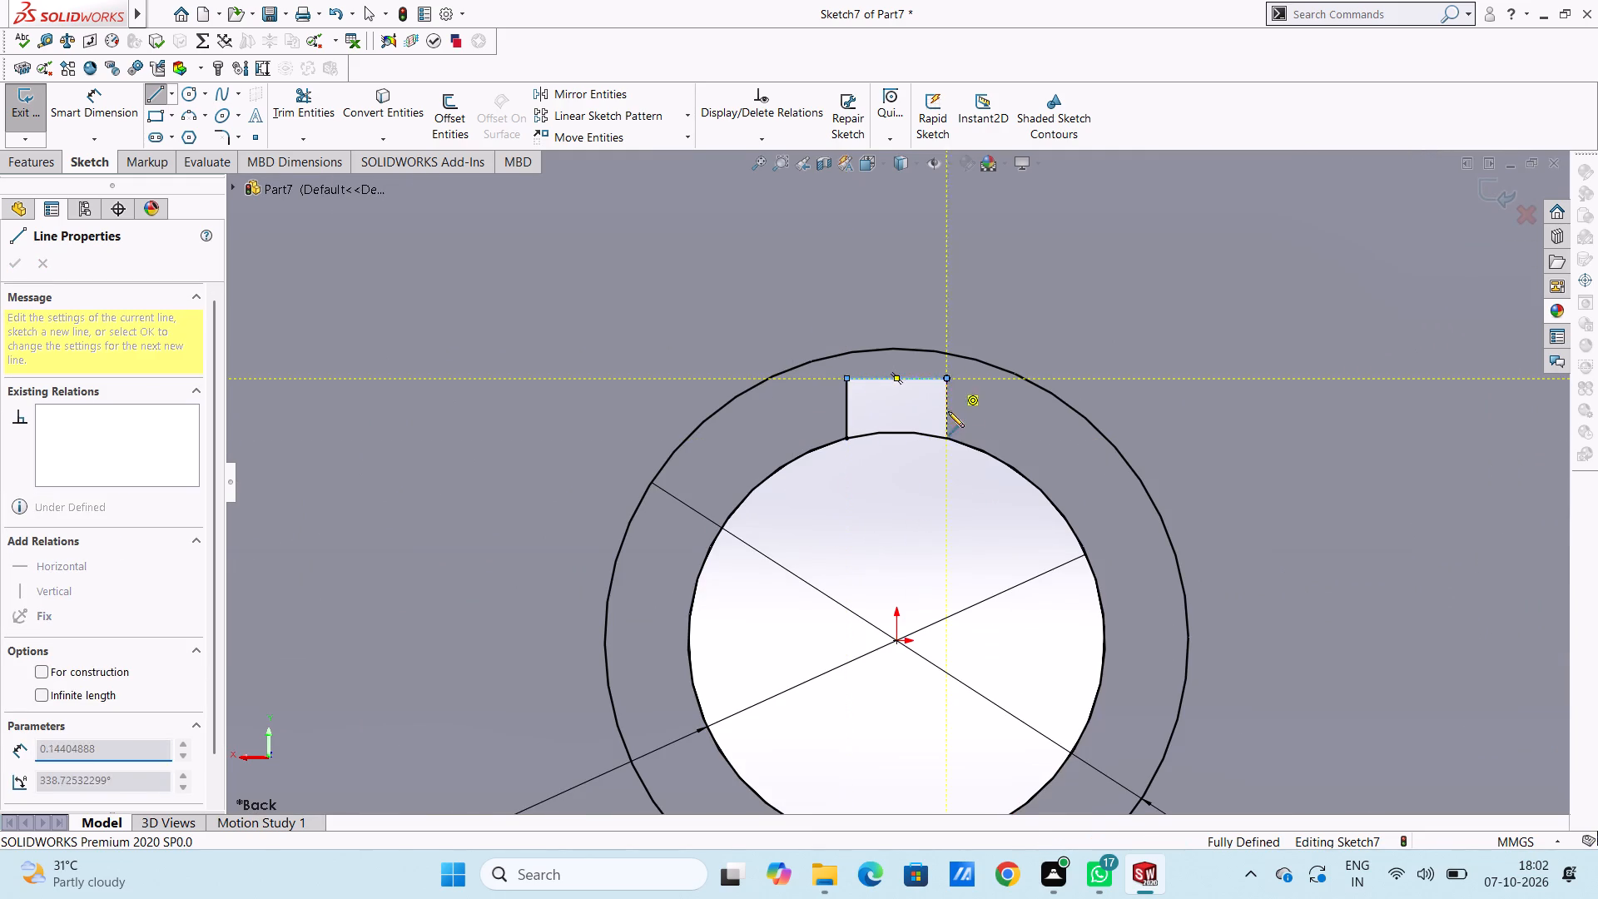
left_click(948, 465)
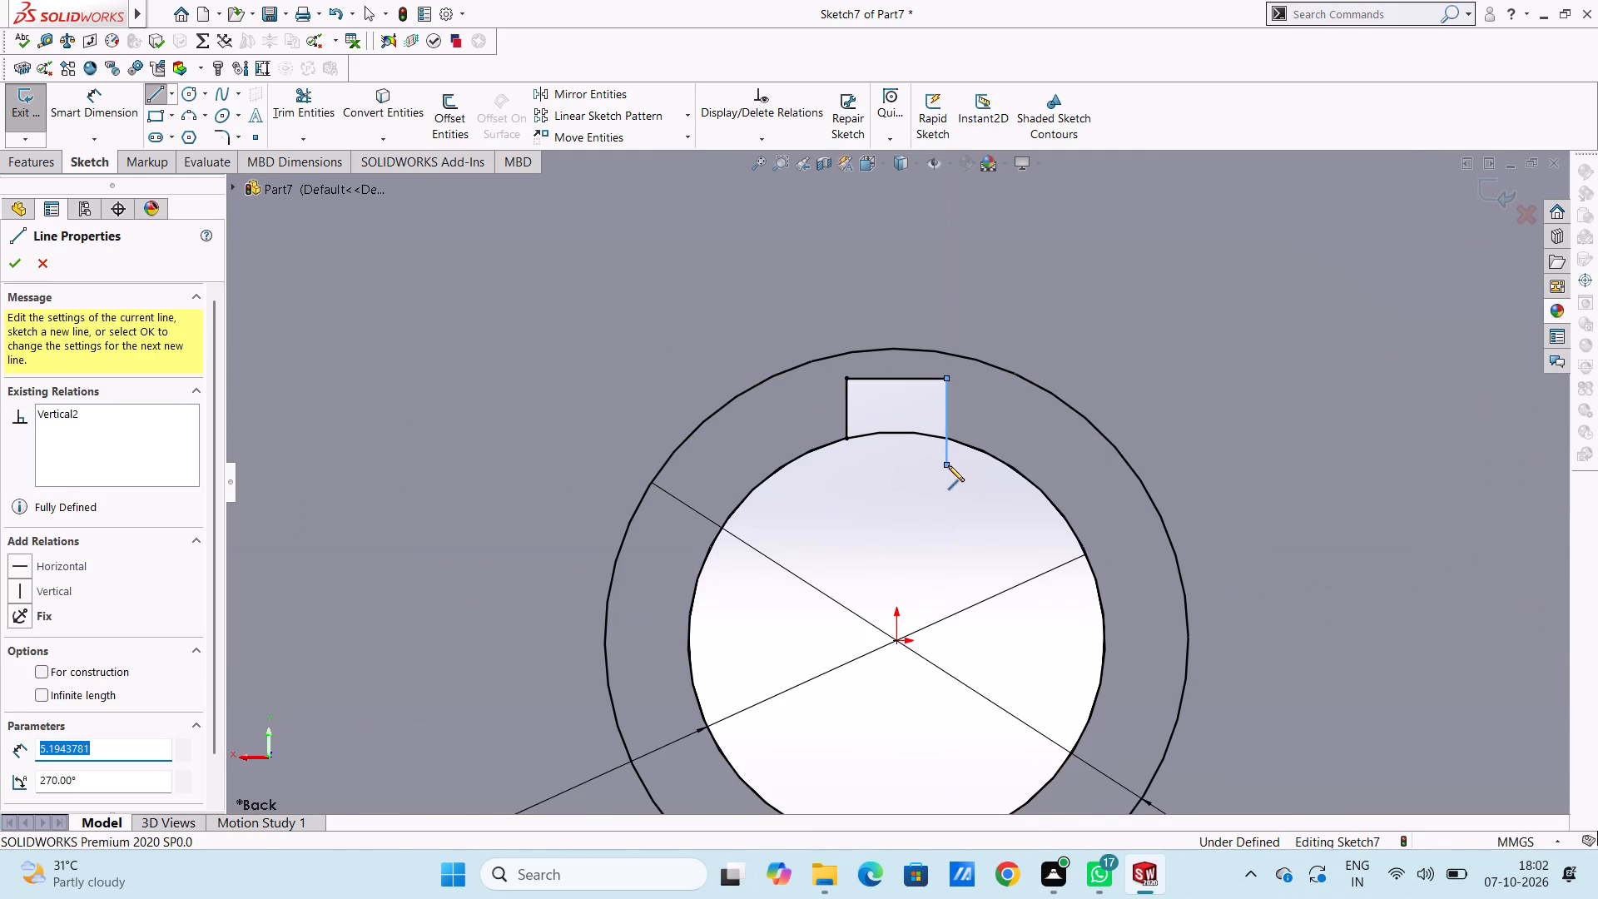
key("Escape")
key("Escape")
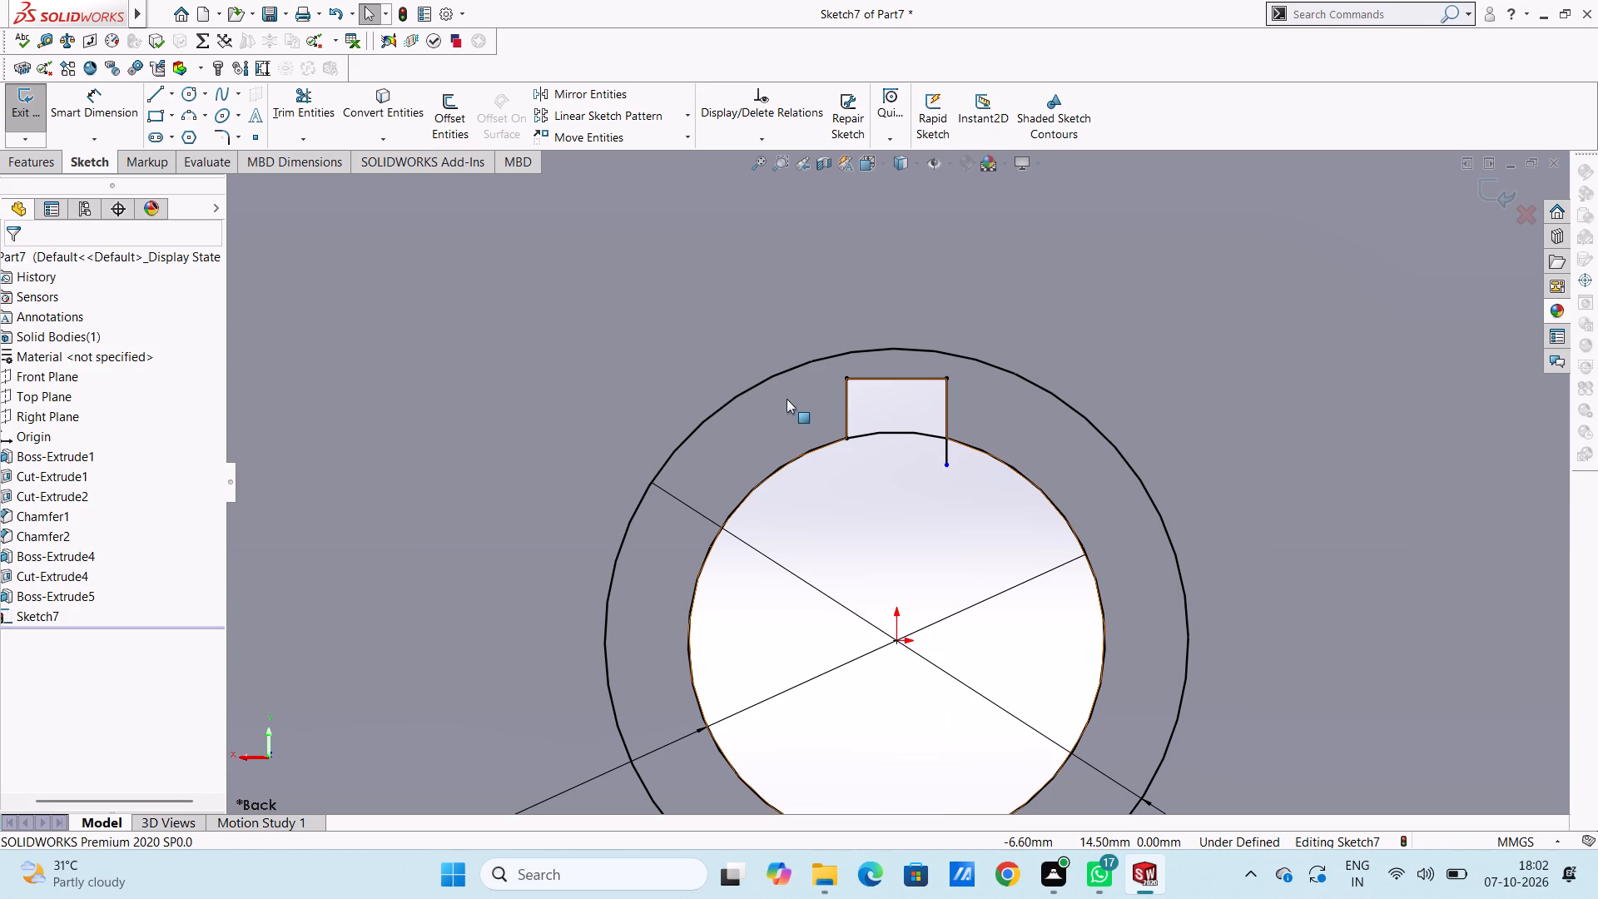
Trim the line end protruding into the bore and the inner circle's arc across the keyway opening.
left_click(315, 104)
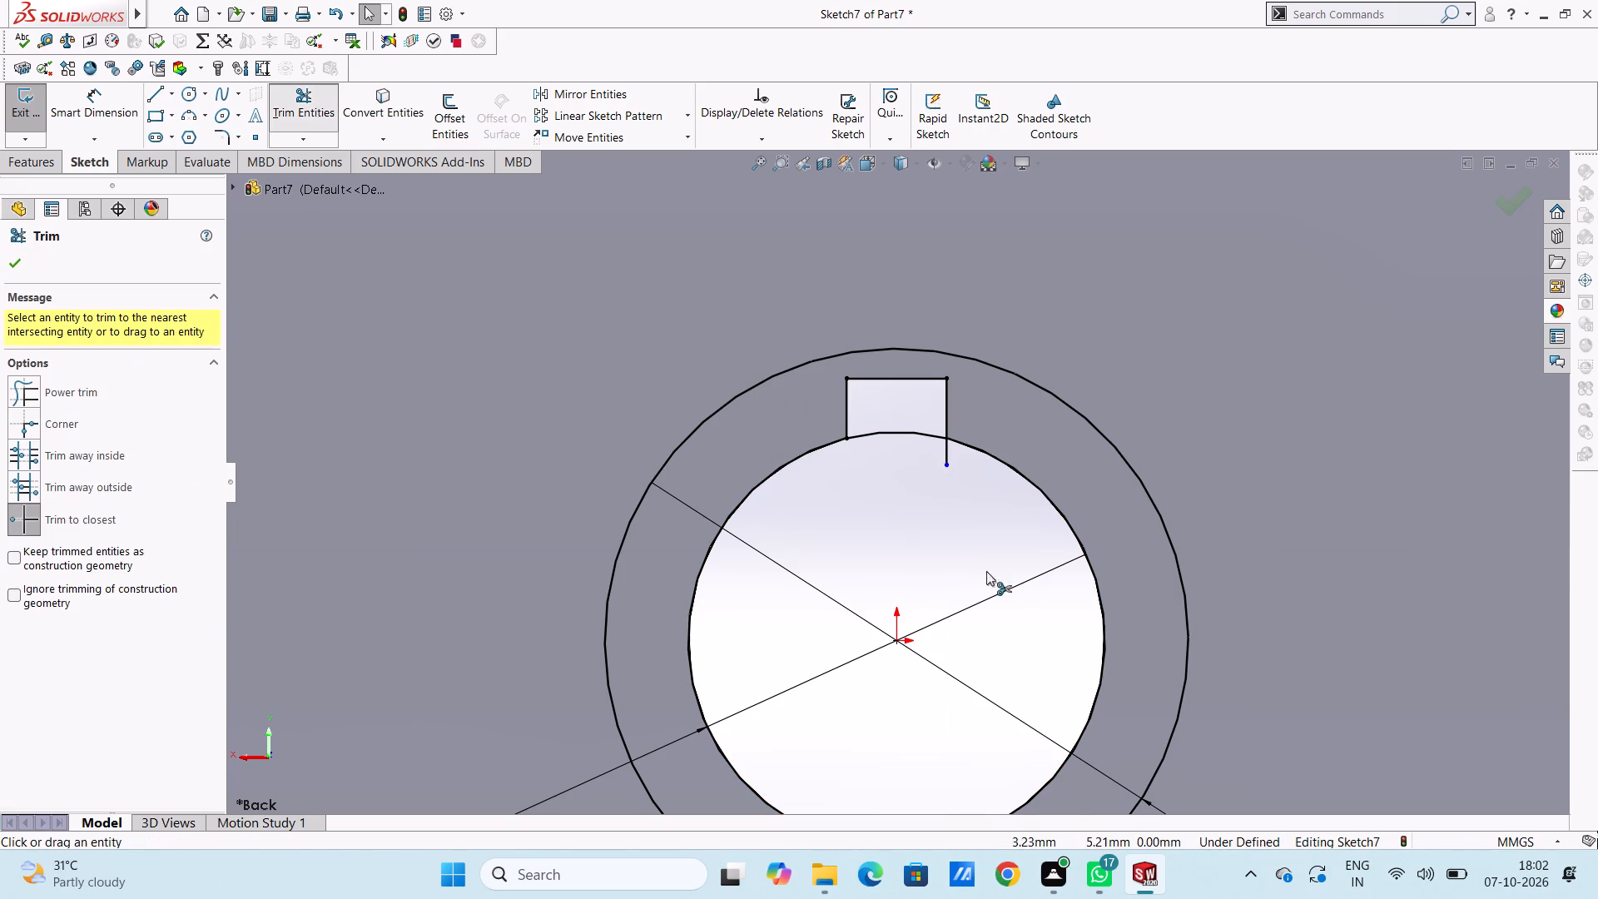
left_click(949, 464)
left_click(923, 434)
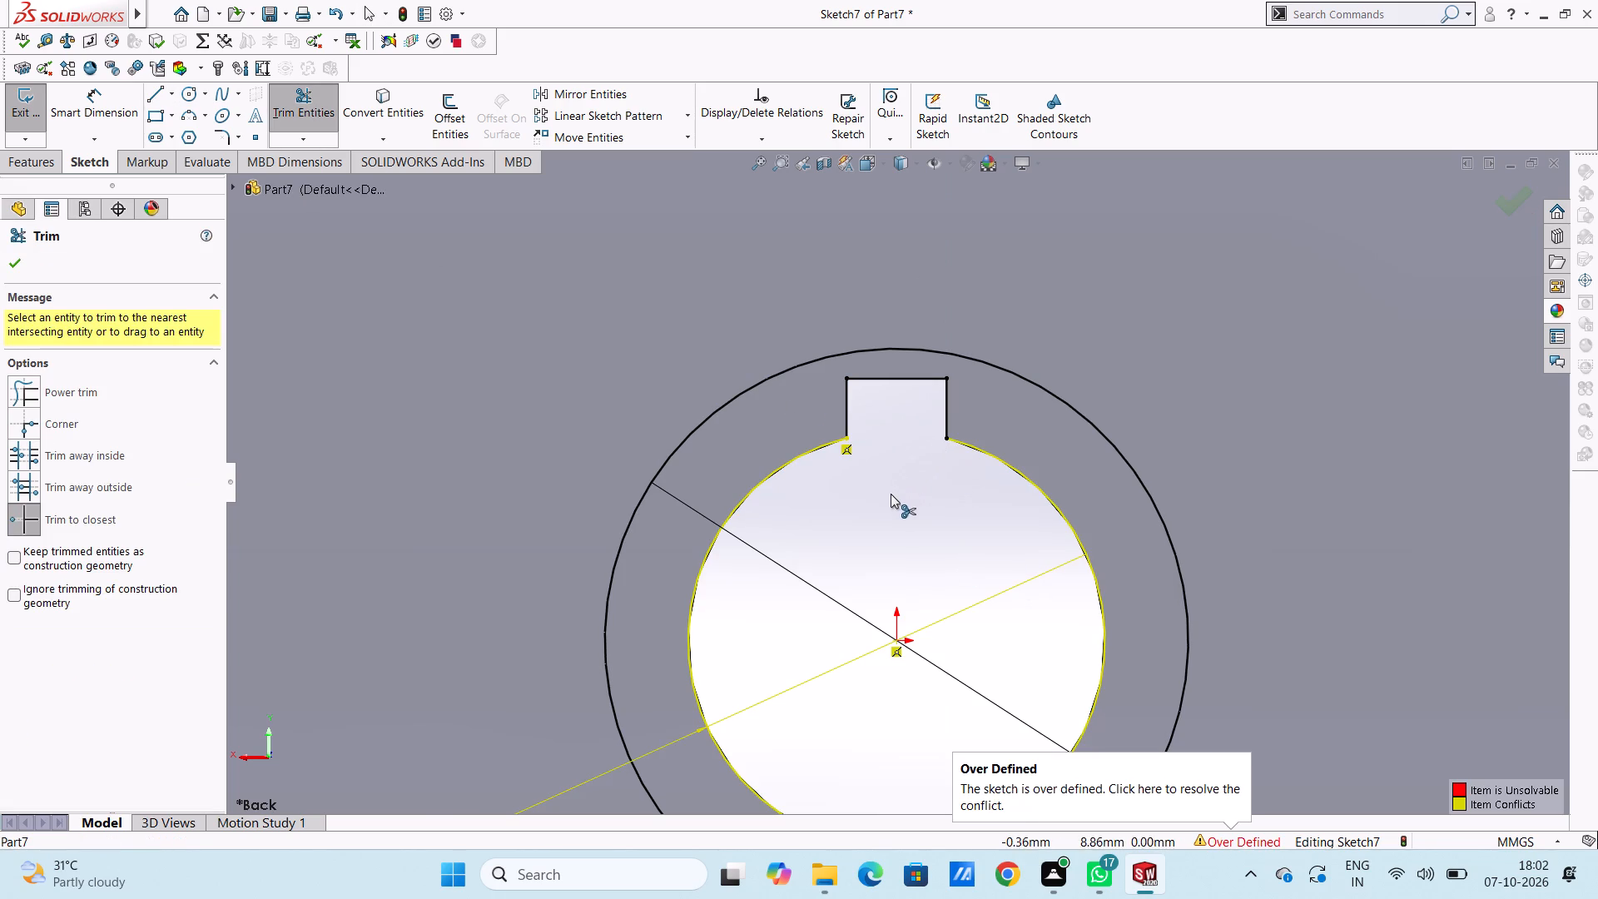
scroll(889, 494, "up", 4)
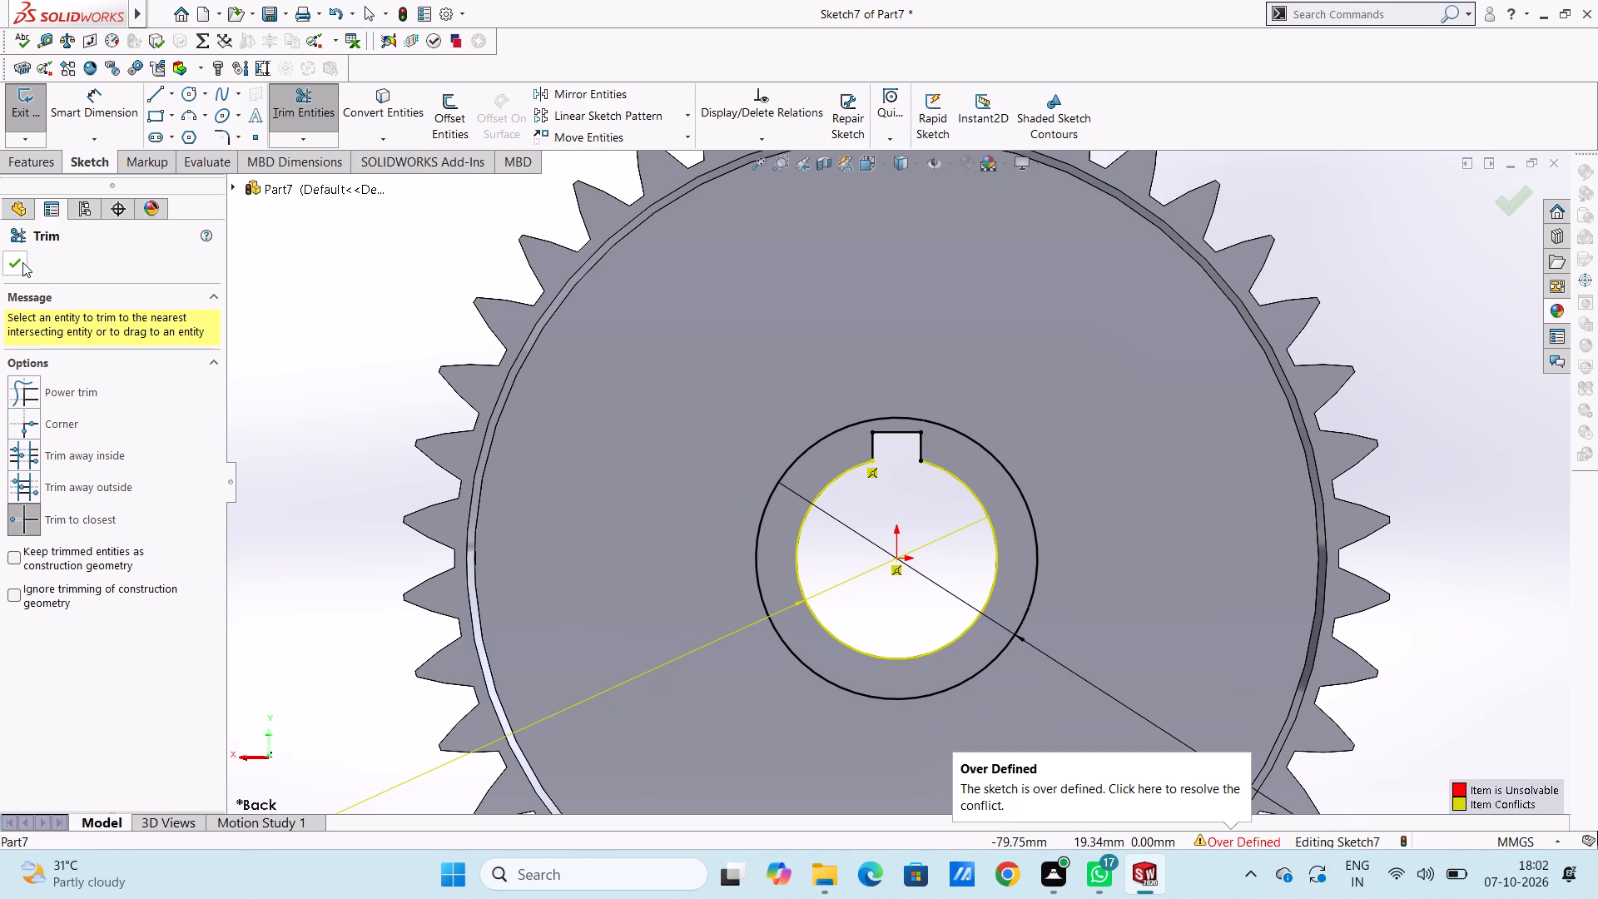
left_click(22, 262)
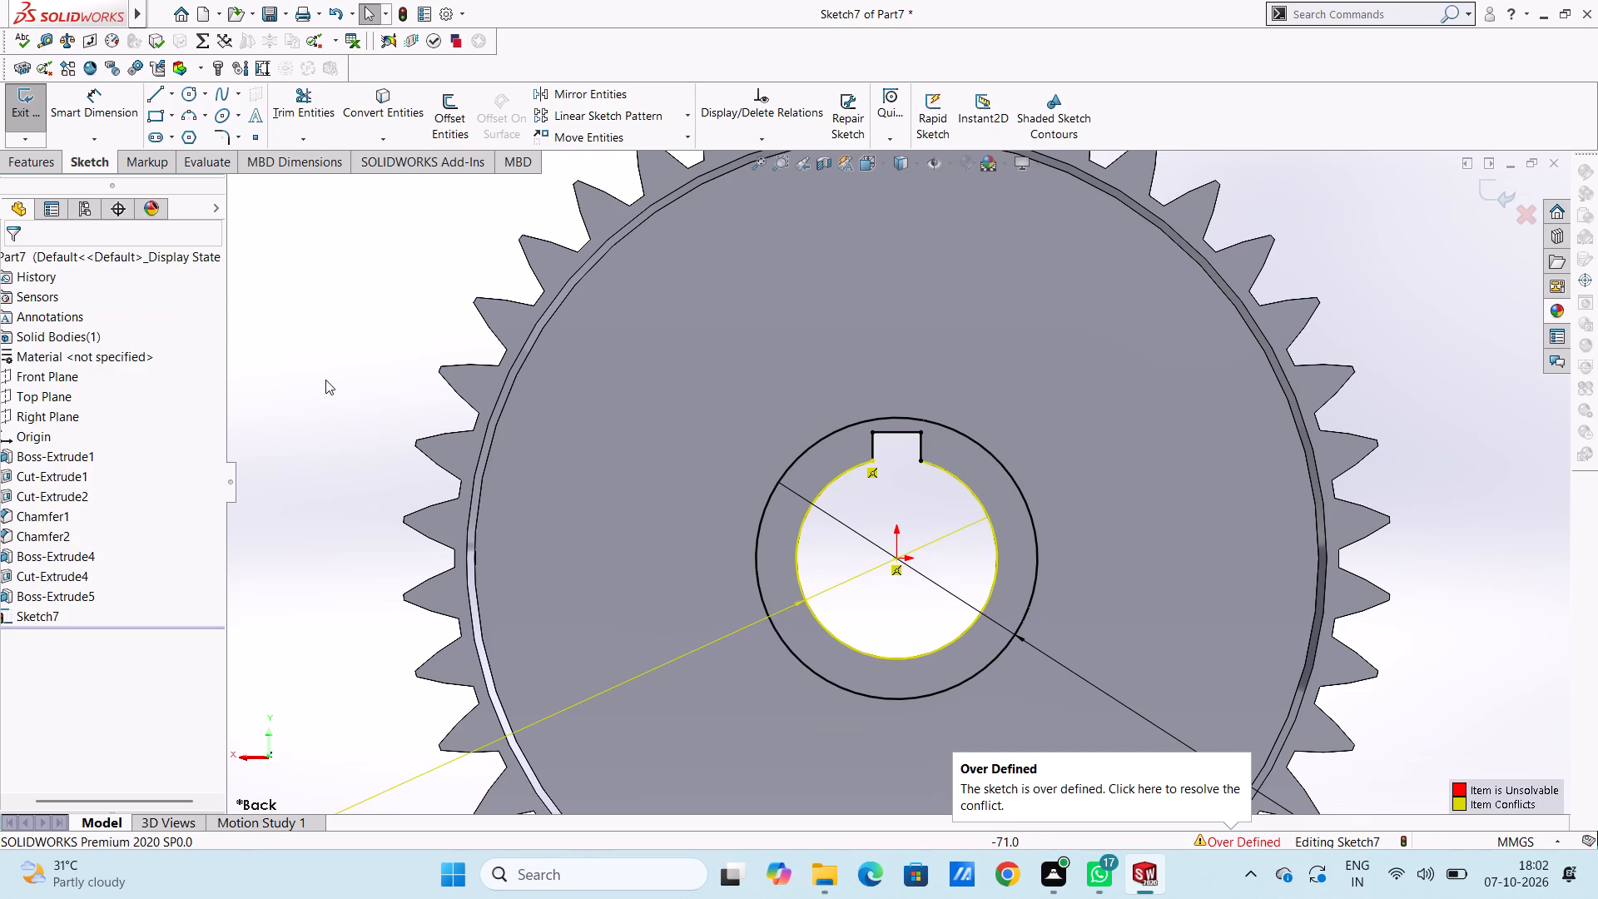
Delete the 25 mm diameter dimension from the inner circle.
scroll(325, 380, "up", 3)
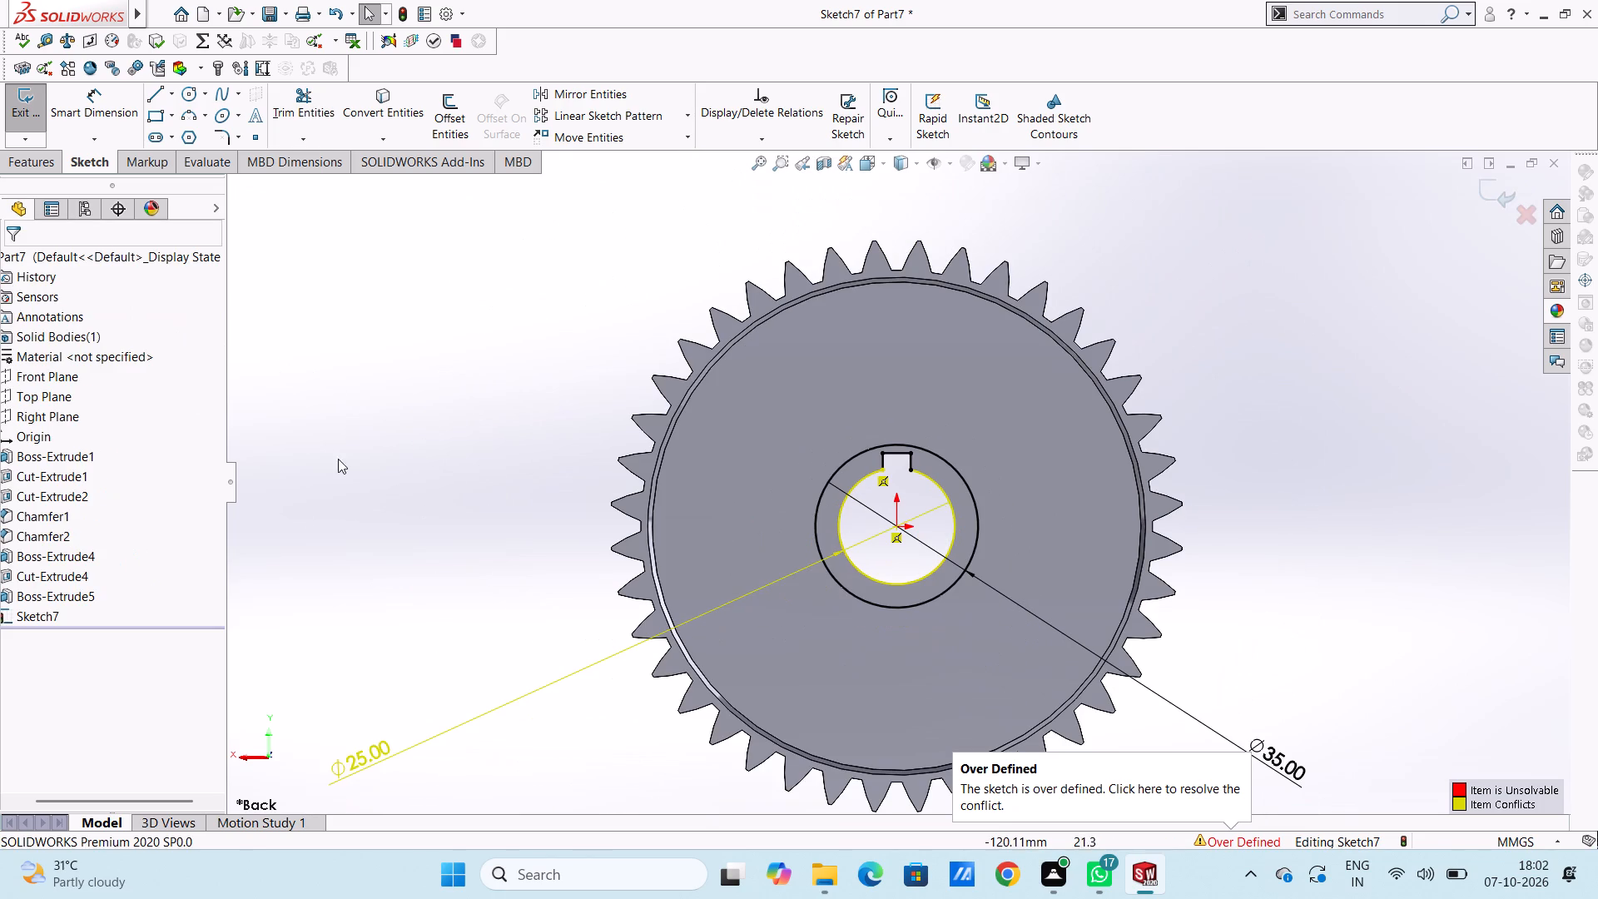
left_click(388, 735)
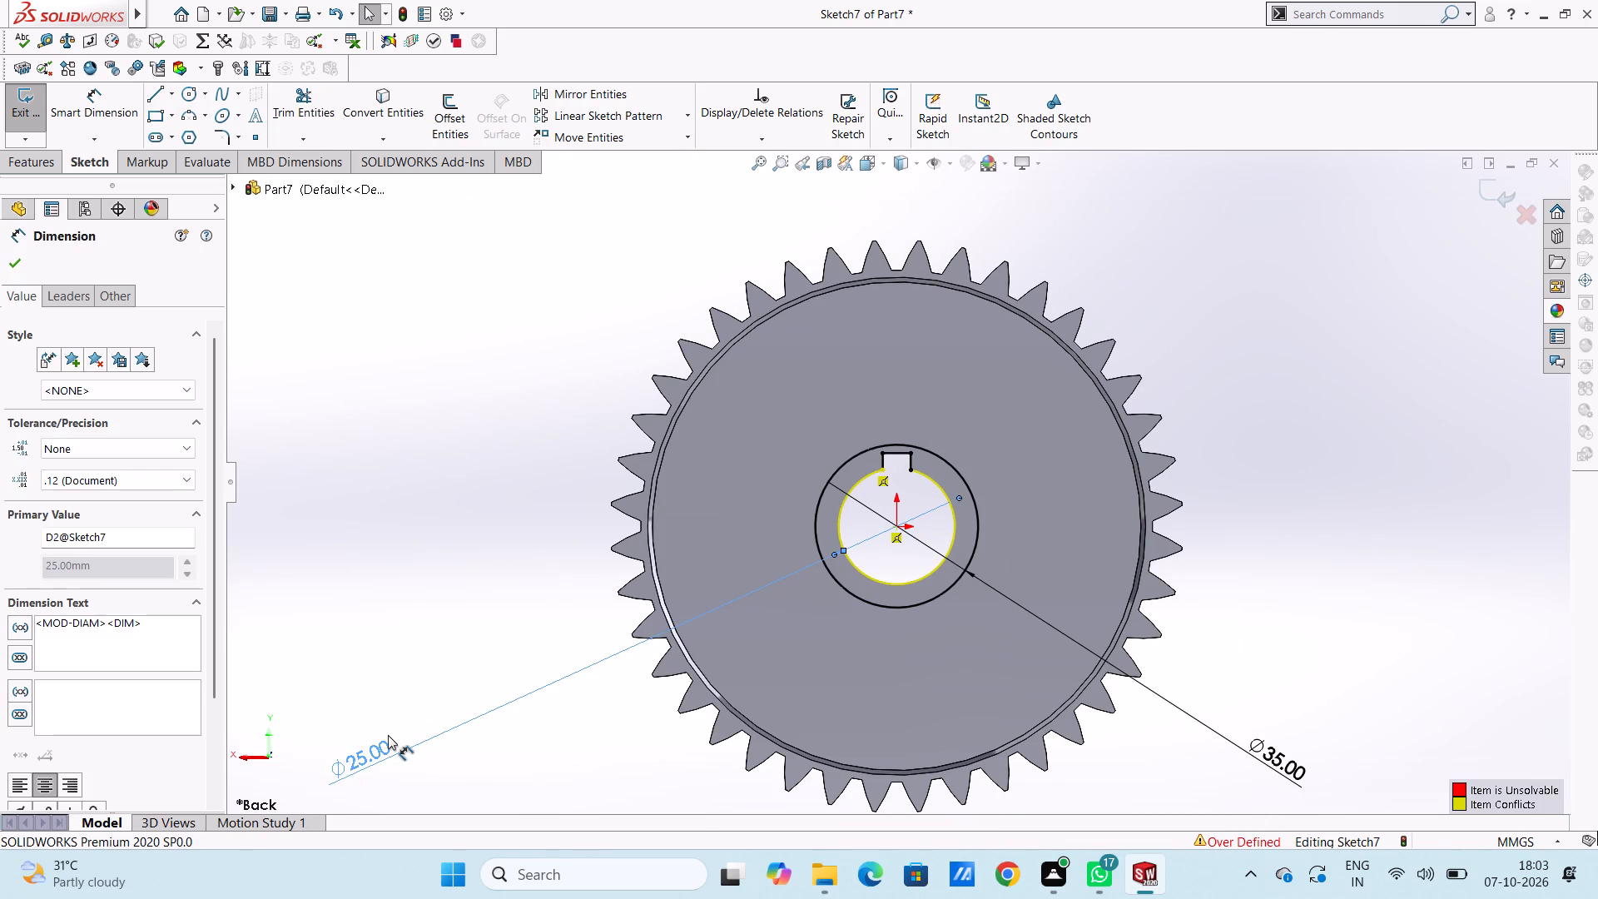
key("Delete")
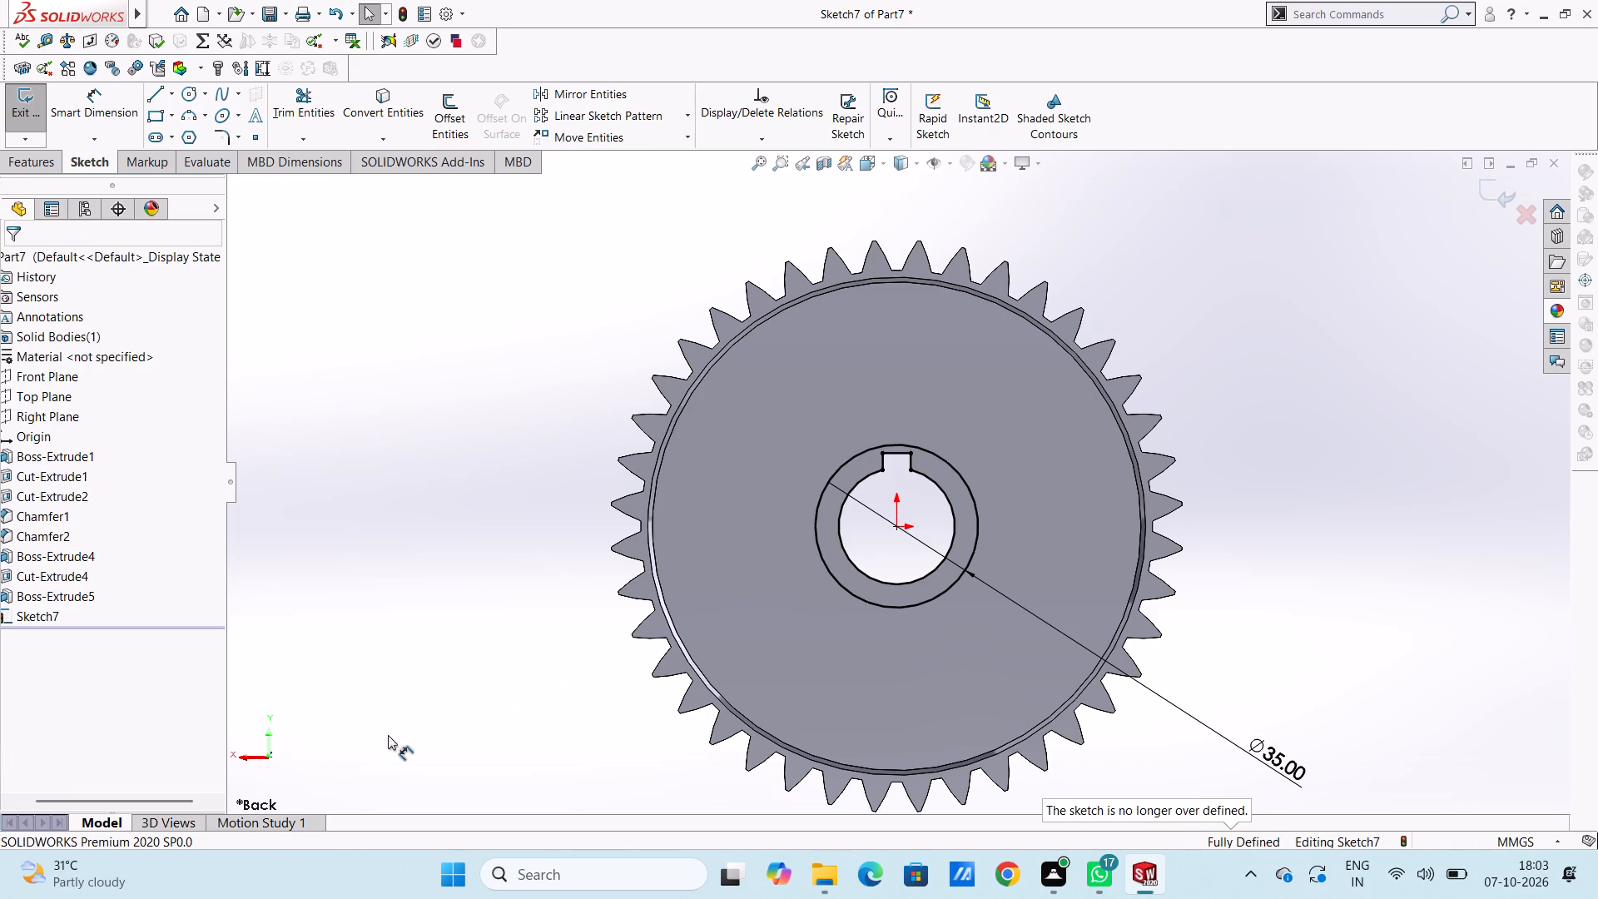
Extrude the keyed 35 mm ring profile 5 mm blind from the sketch plane, merged with the gear body.
middle_click_drag(596, 349, 519, 423)
left_click(31, 165)
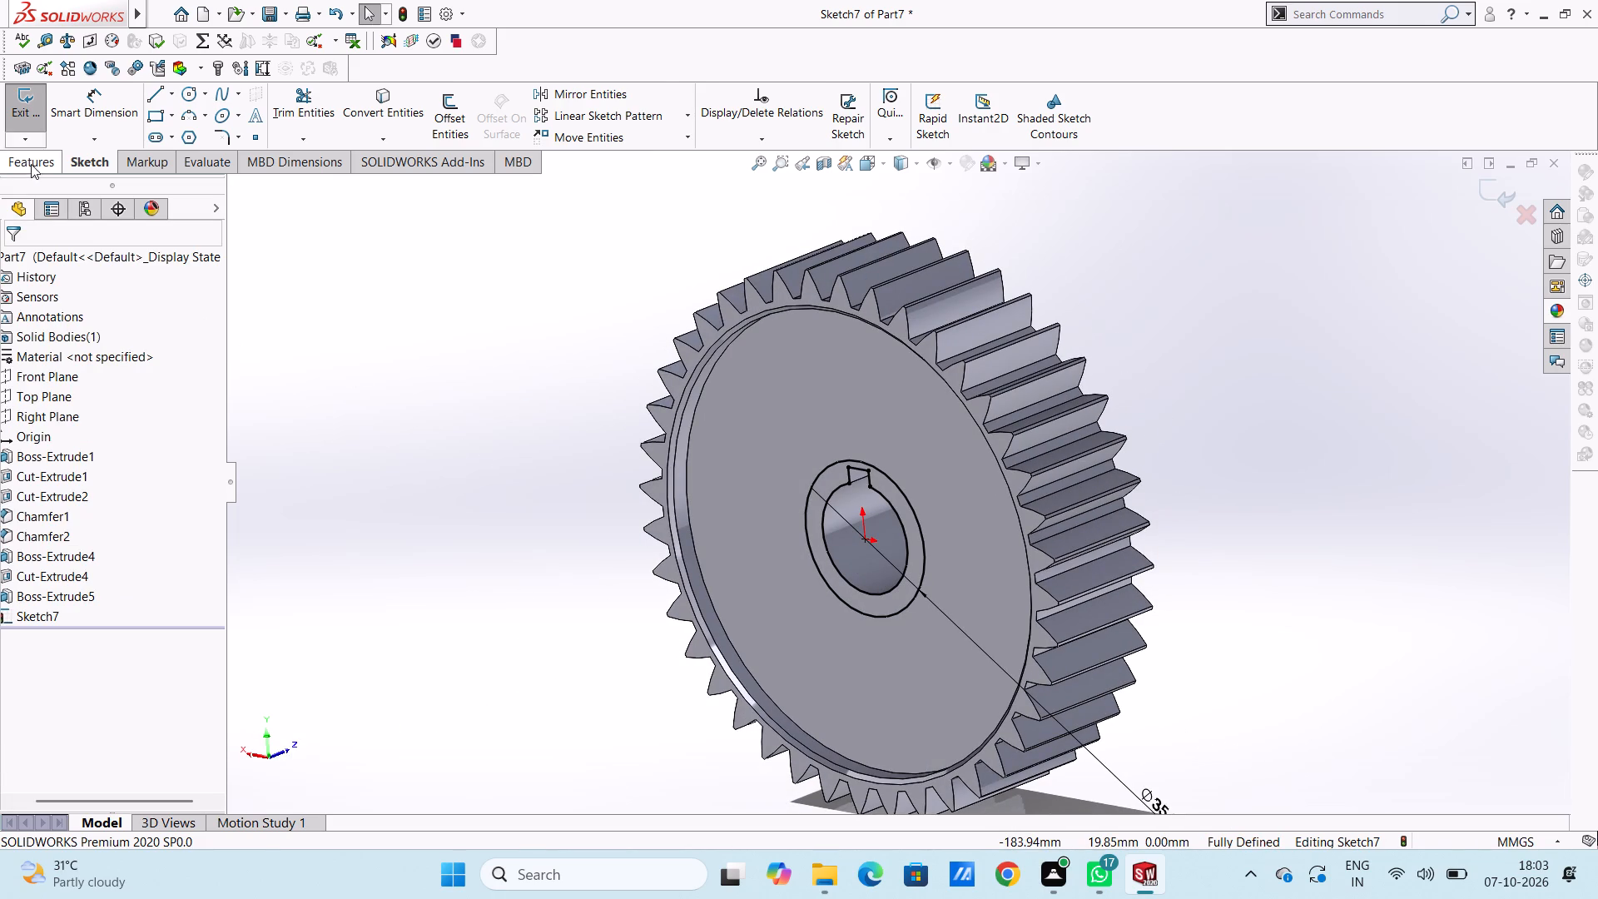
left_click(50, 120)
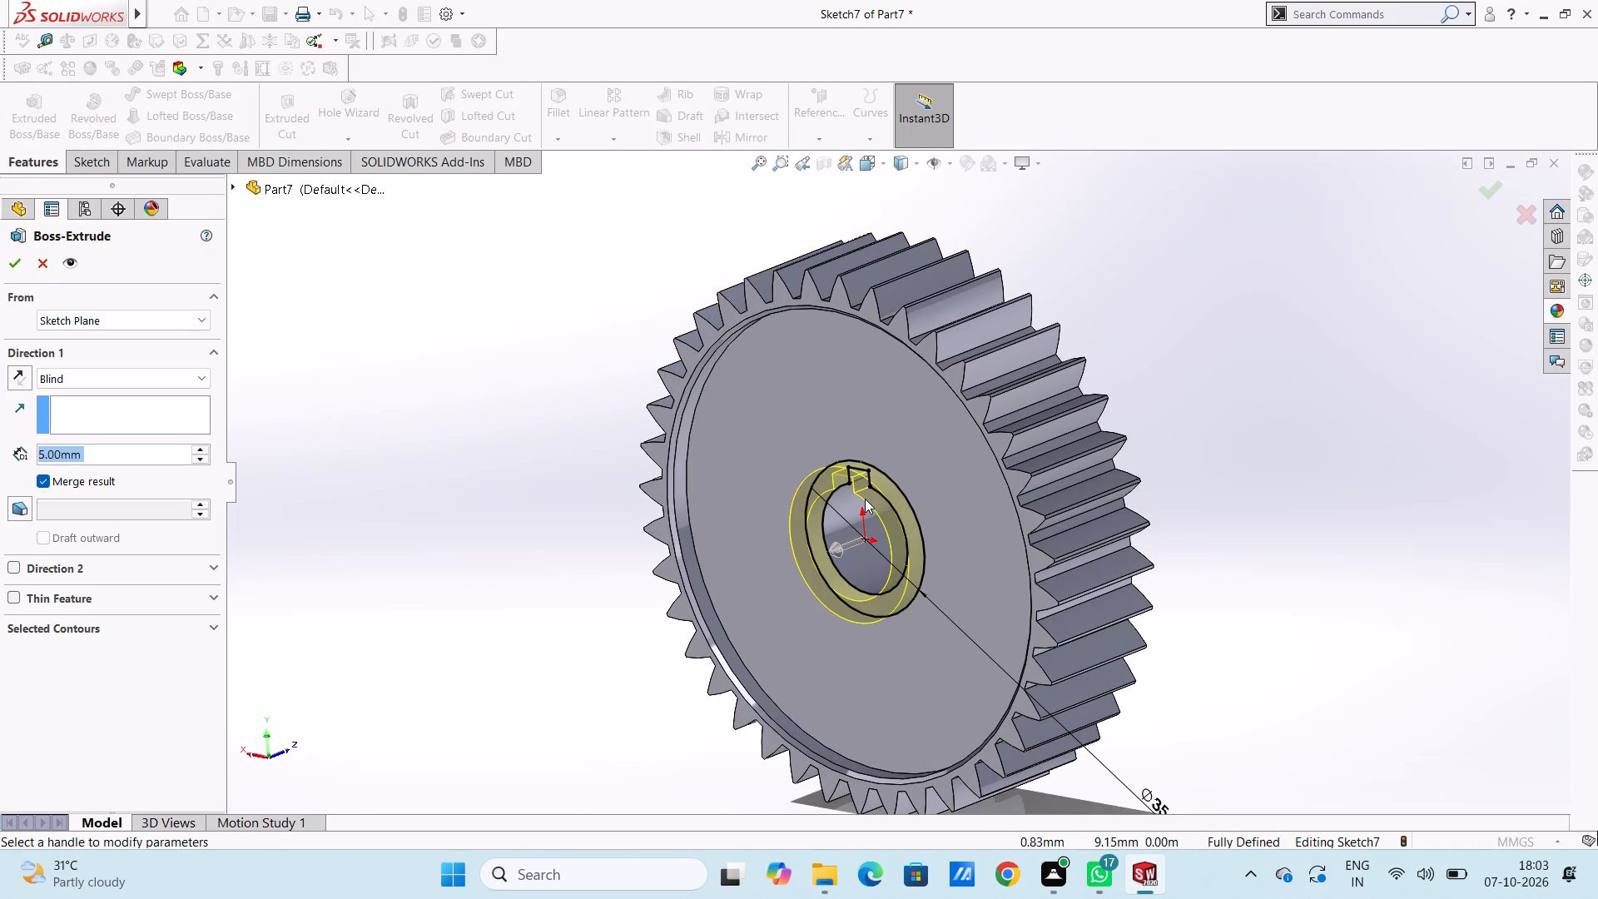
left_click(10, 270)
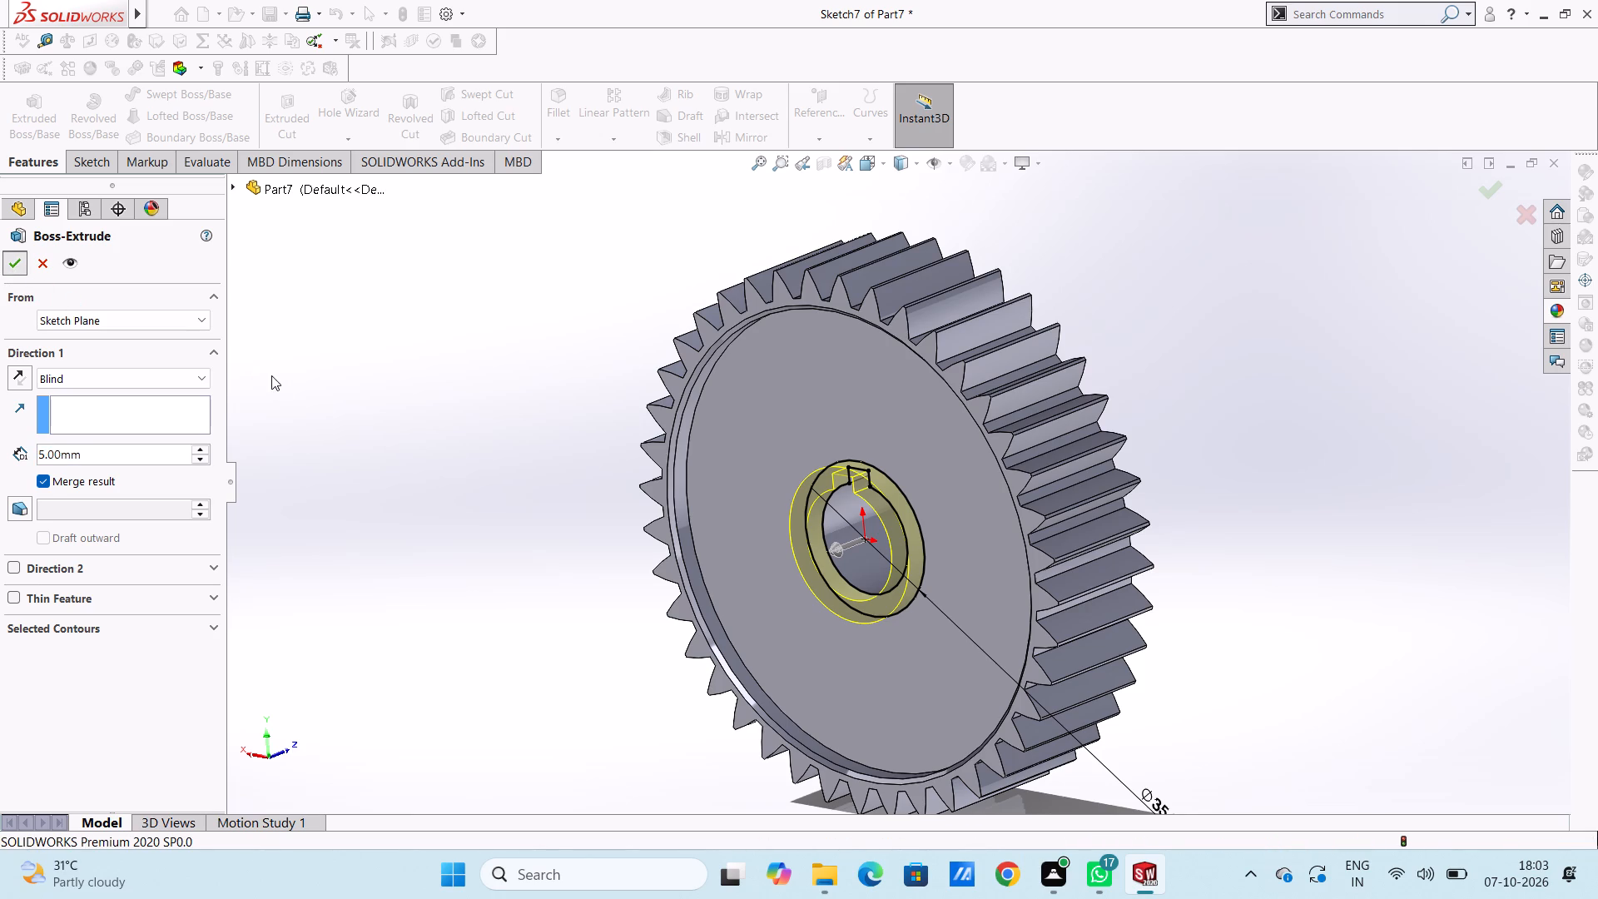
left_click(273, 380)
Examine the gear from several angles, checking the hub rings and keyed bore on both recessed faces.
middle_click_drag(376, 401, 379, 402)
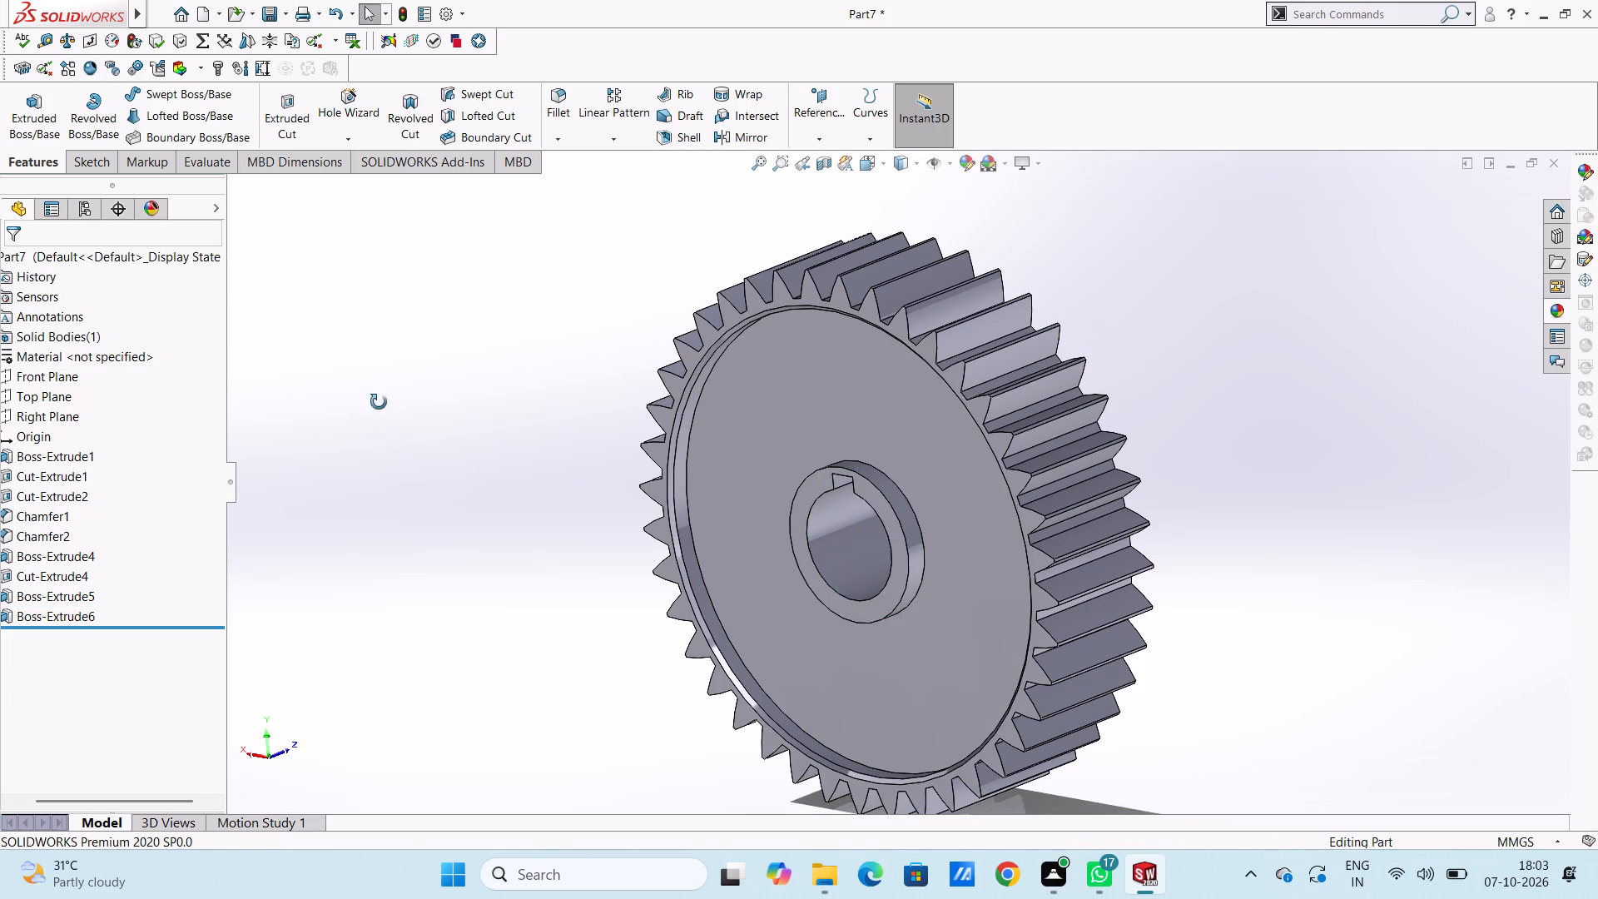
middle_click_drag(379, 402, 701, 431)
scroll(443, 438, "up", 2)
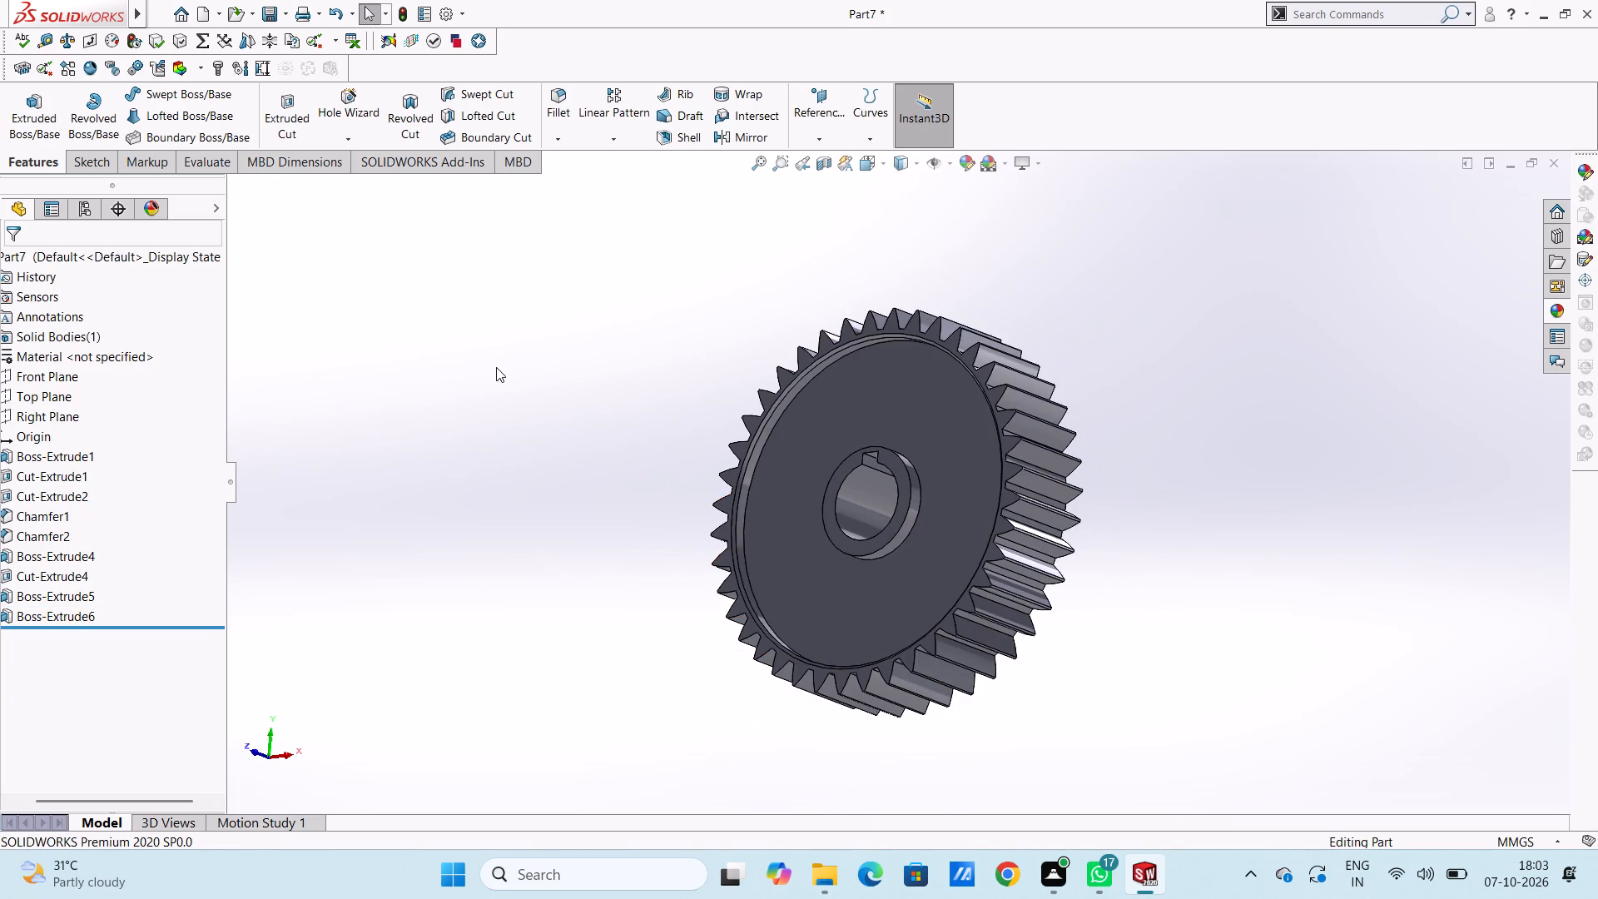
middle_click_drag(497, 366, 497, 581)
middle_click_drag(592, 536, 470, 554)
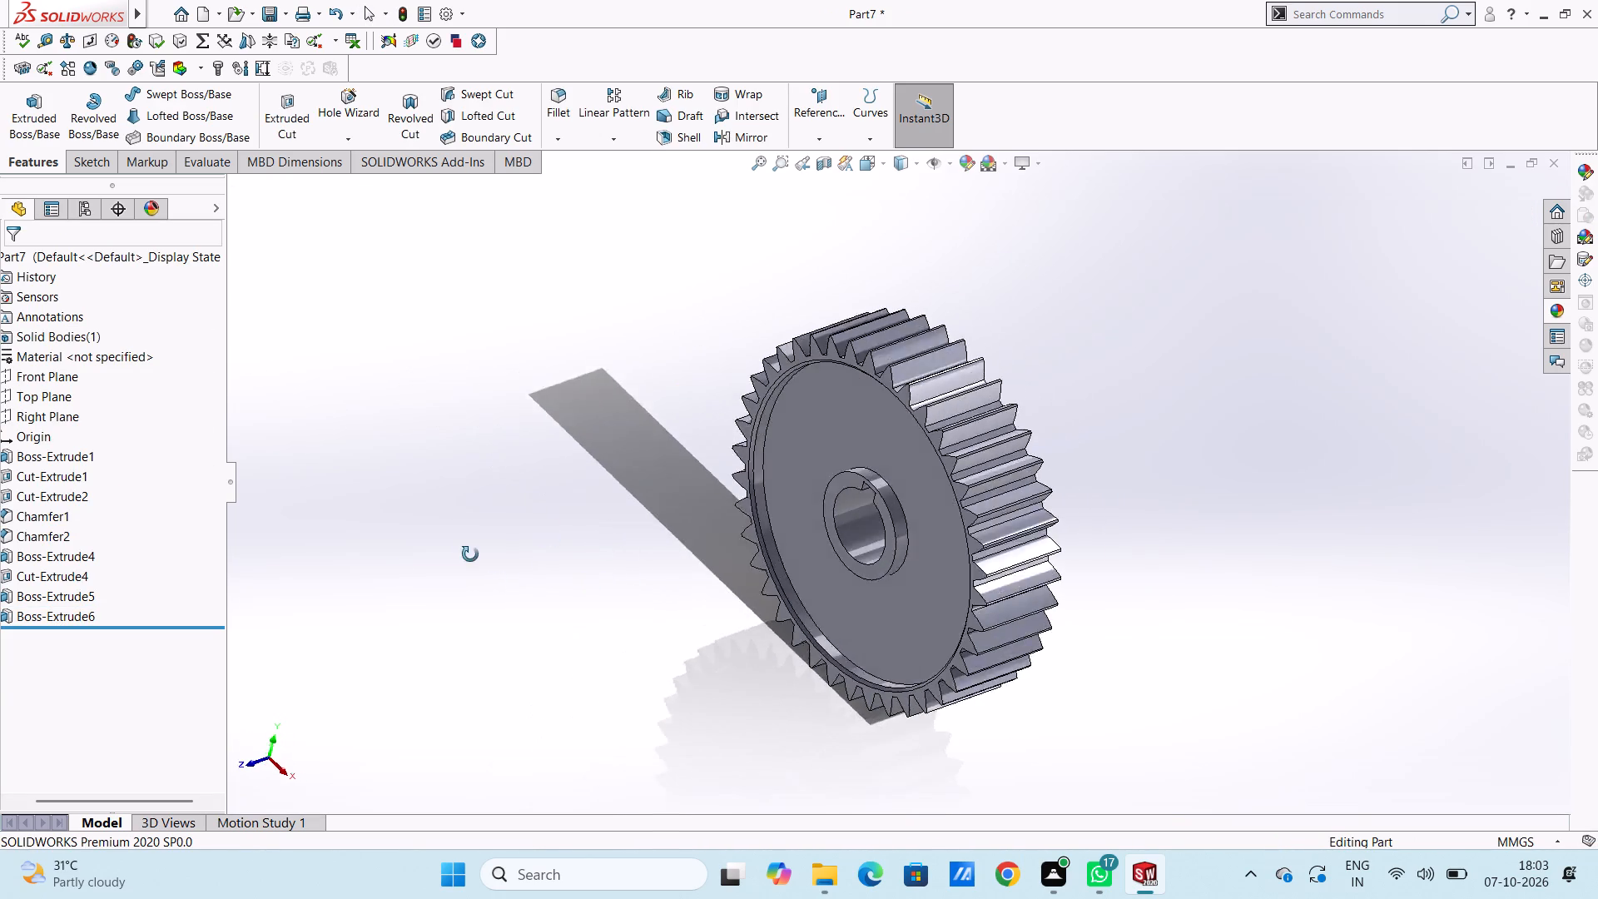
middle_click_drag(470, 554, 465, 555)
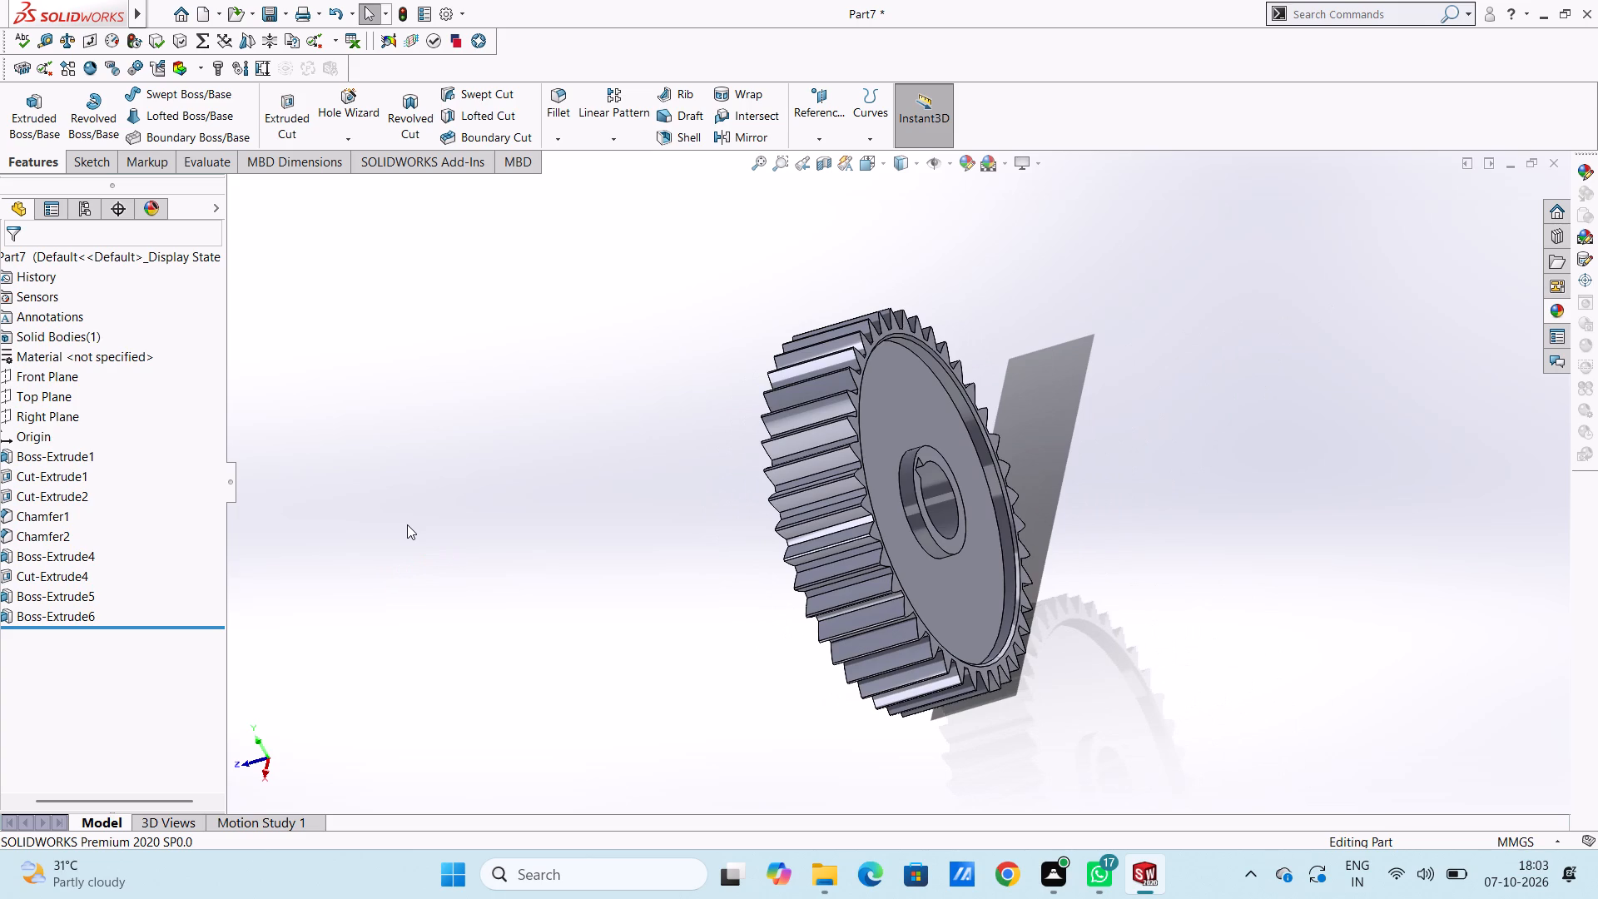
middle_click_drag(583, 377, 618, 385)
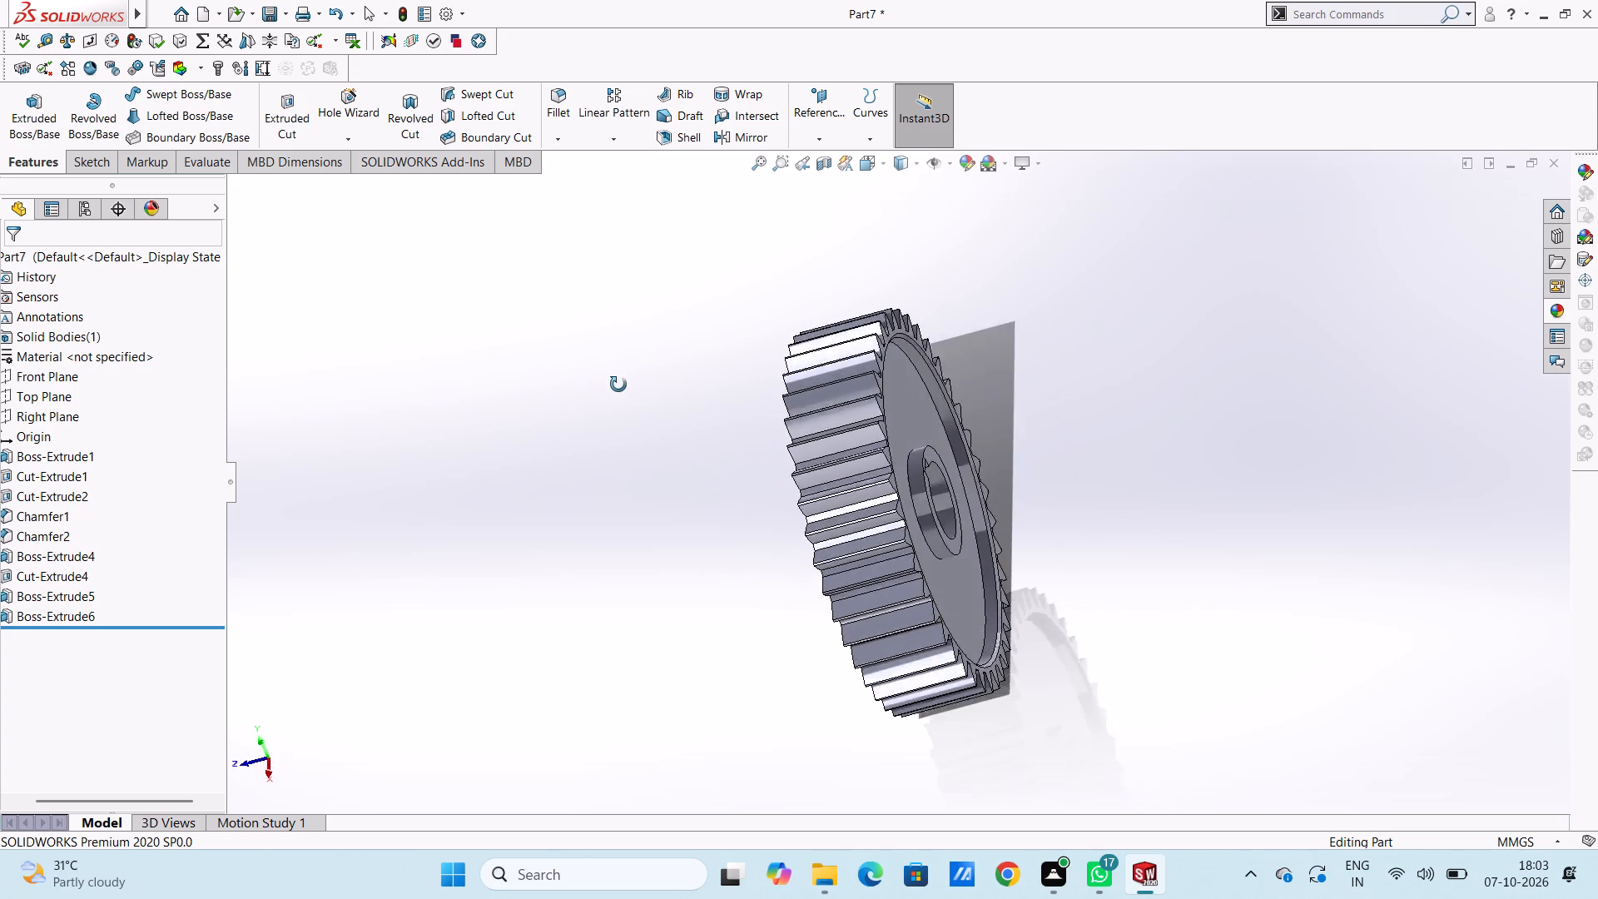
middle_click_drag(618, 385, 721, 367)
scroll(715, 369, "up", 1)
middle_click_drag(694, 459, 672, 390)
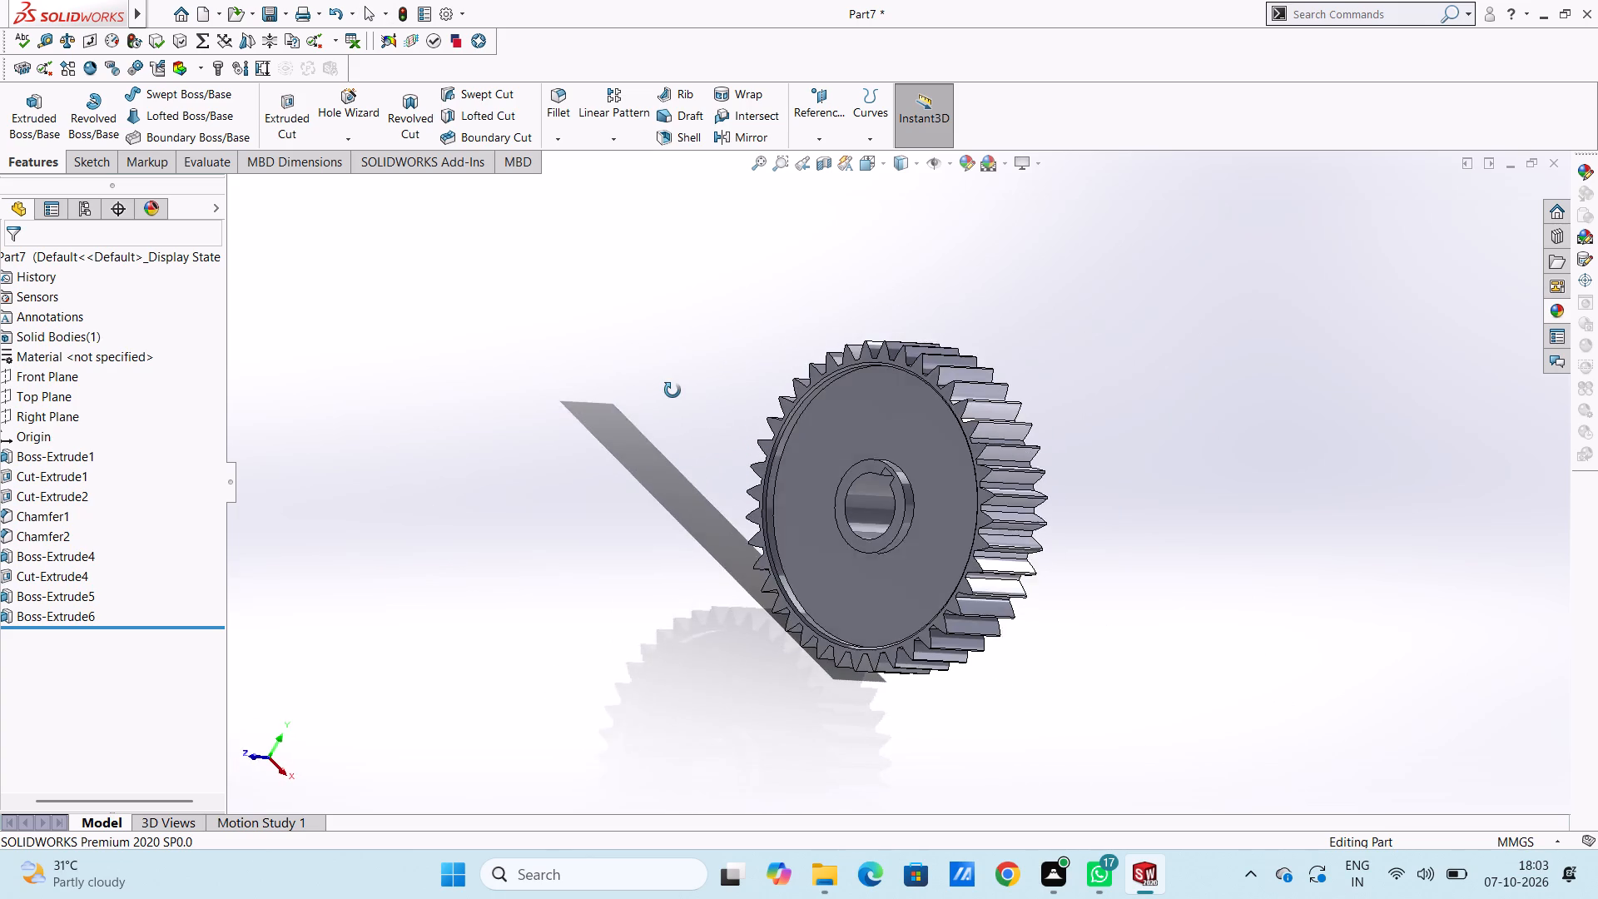
middle_click_drag(672, 390, 509, 399)
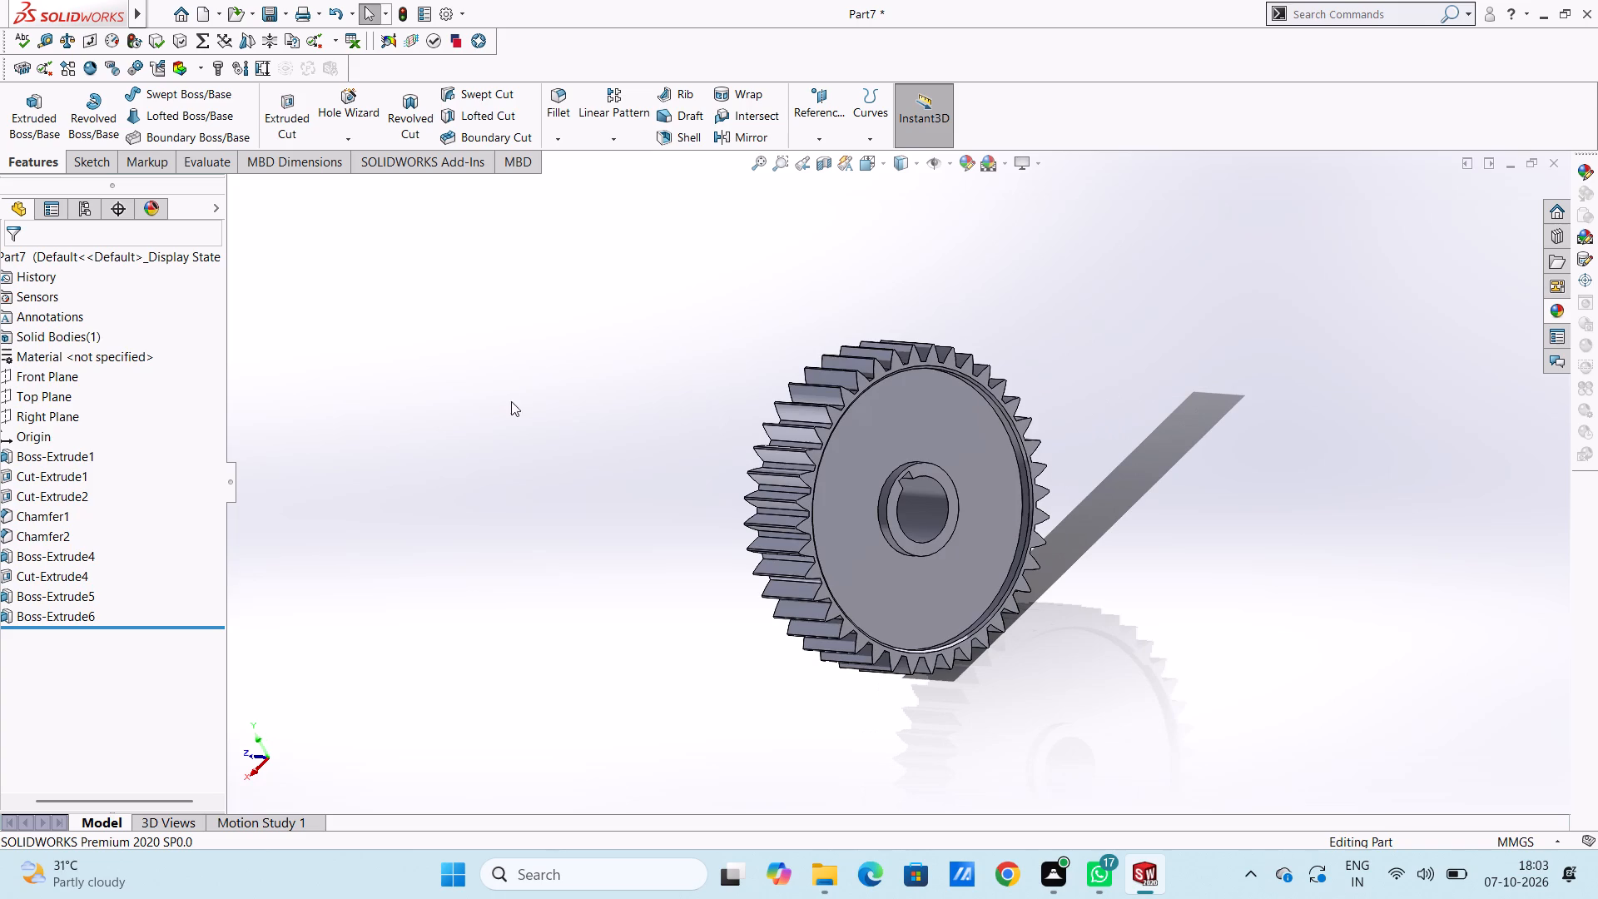
middle_click_drag(665, 465, 658, 465)
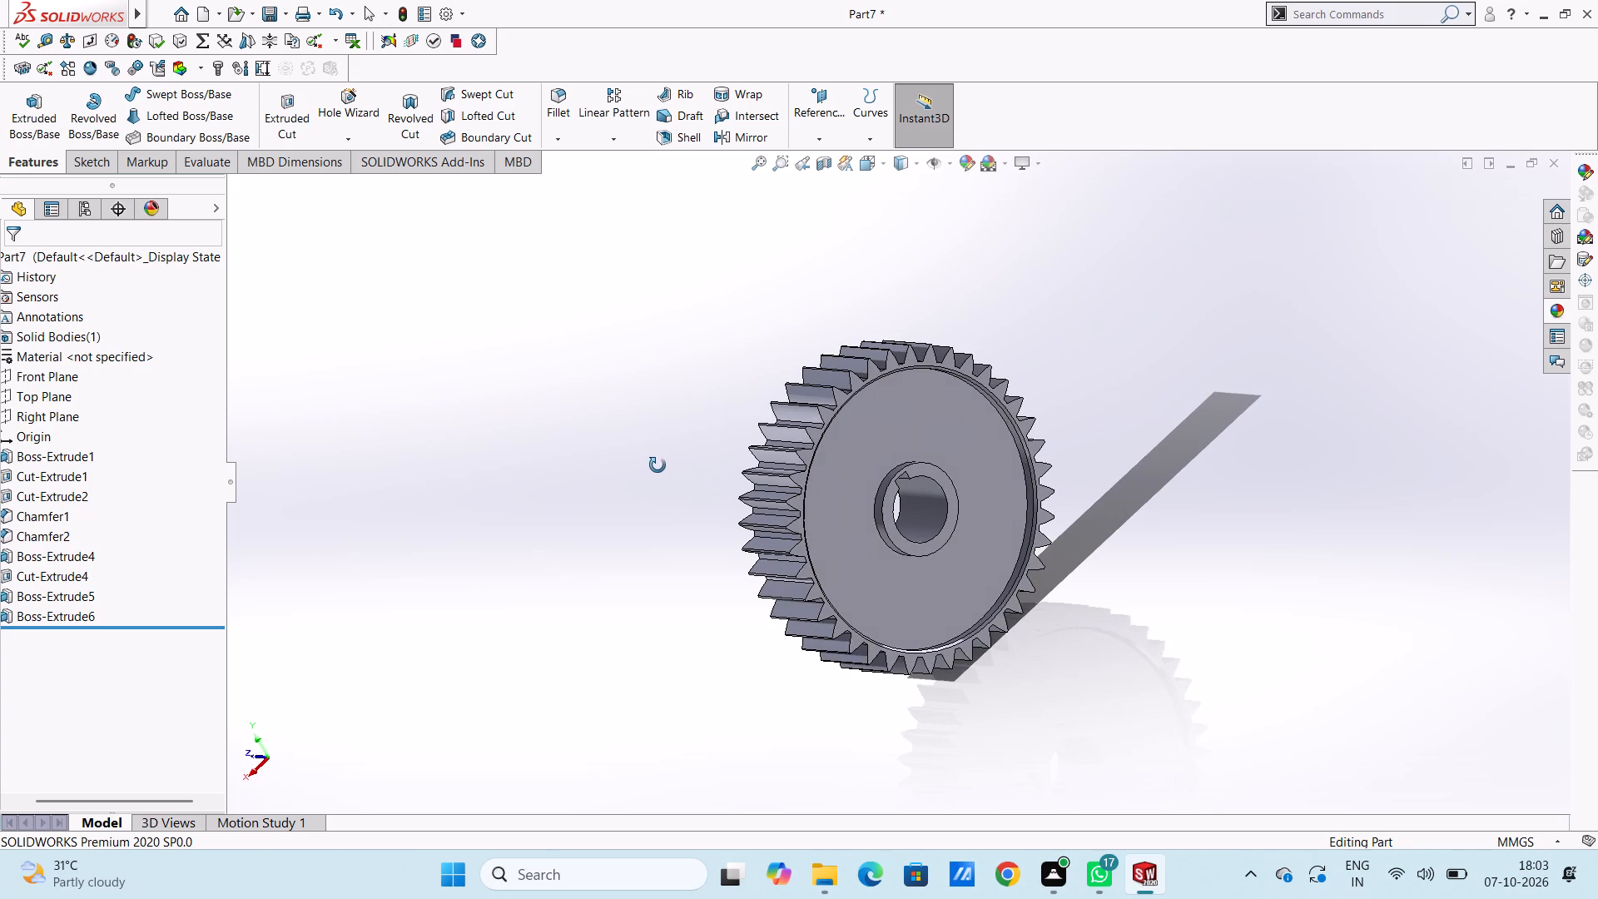
Examine the gear from both sides, checking the teeth, recessed faces, hub rings and keyed bore.
middle_click_drag(658, 465, 932, 419)
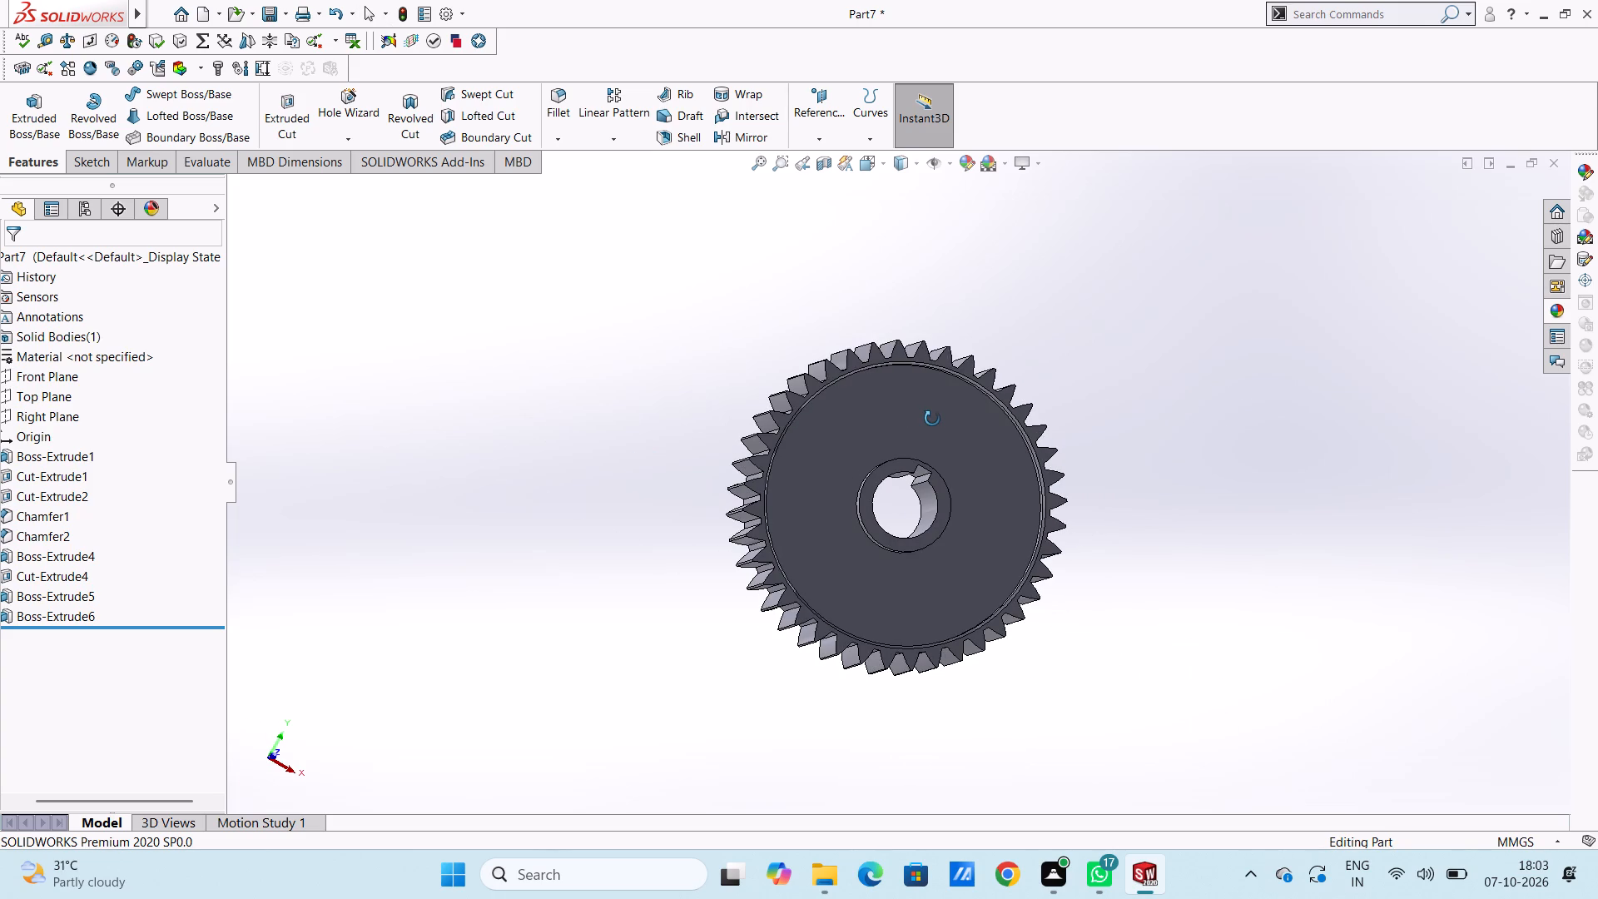
middle_click_drag(932, 419, 738, 406)
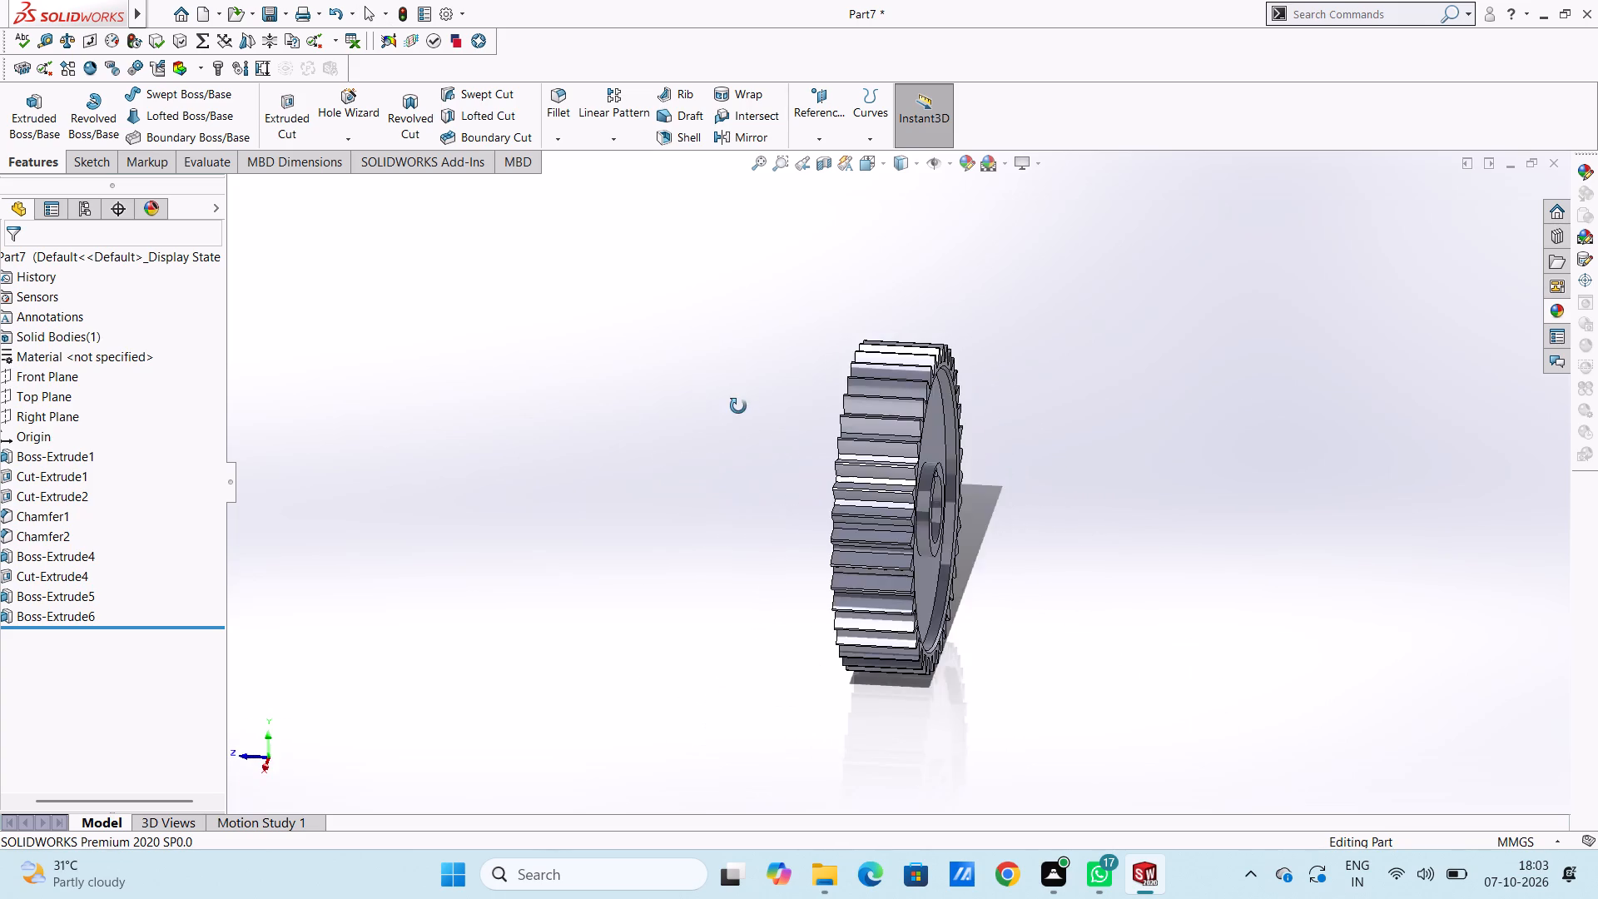
middle_click_drag(738, 406, 850, 480)
middle_click_drag(736, 454, 704, 400)
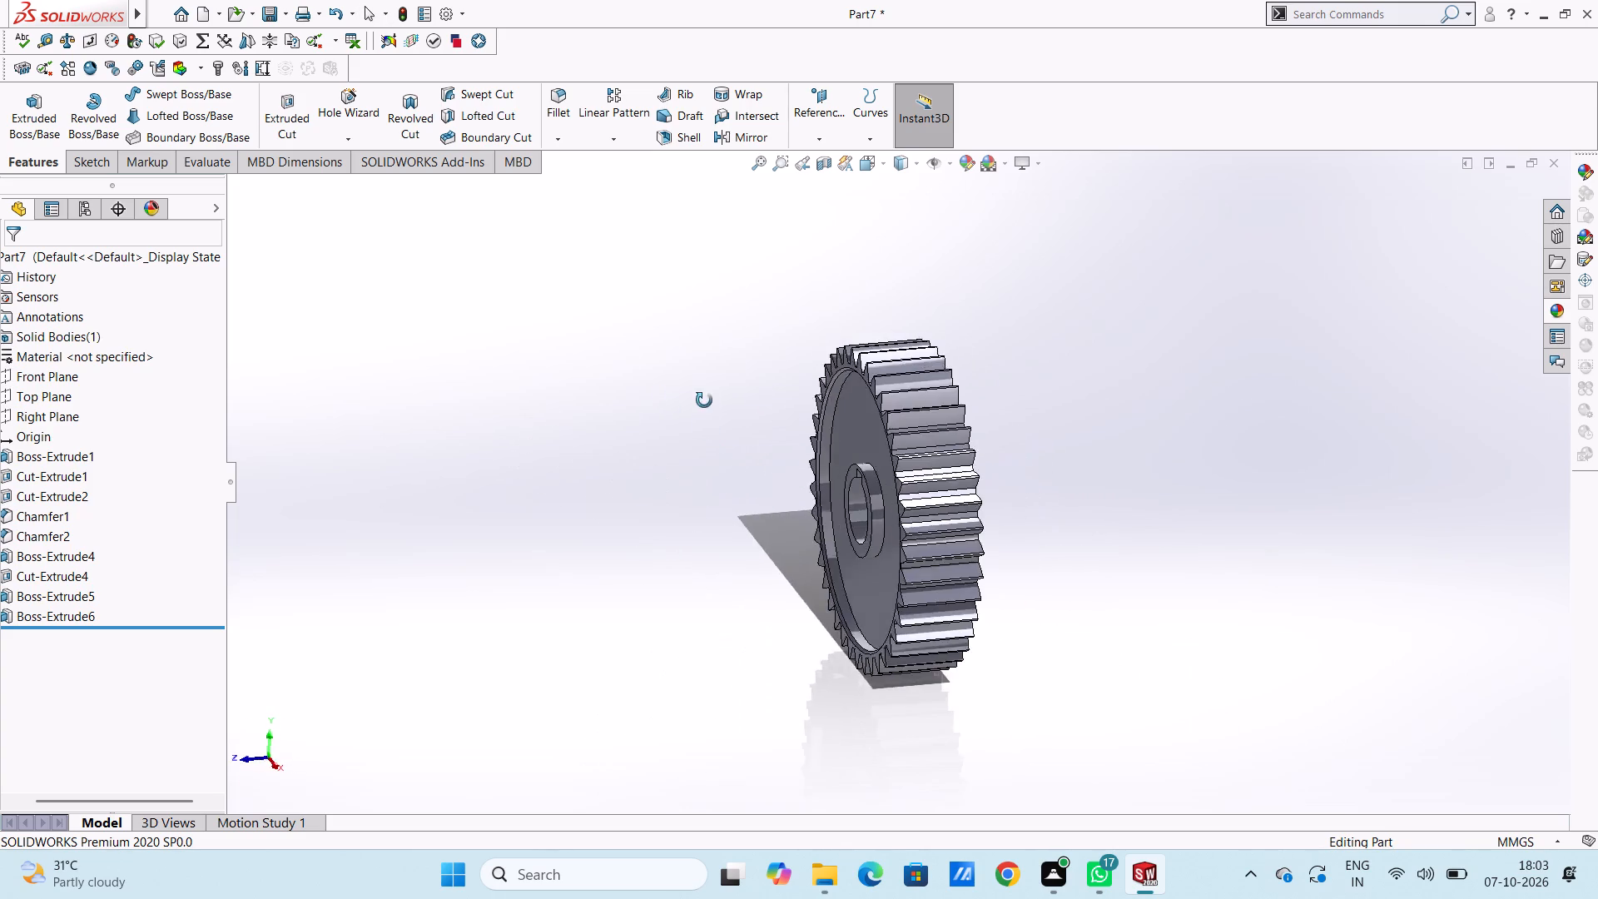
middle_click_drag(704, 400, 611, 405)
middle_click_drag(596, 406, 594, 406)
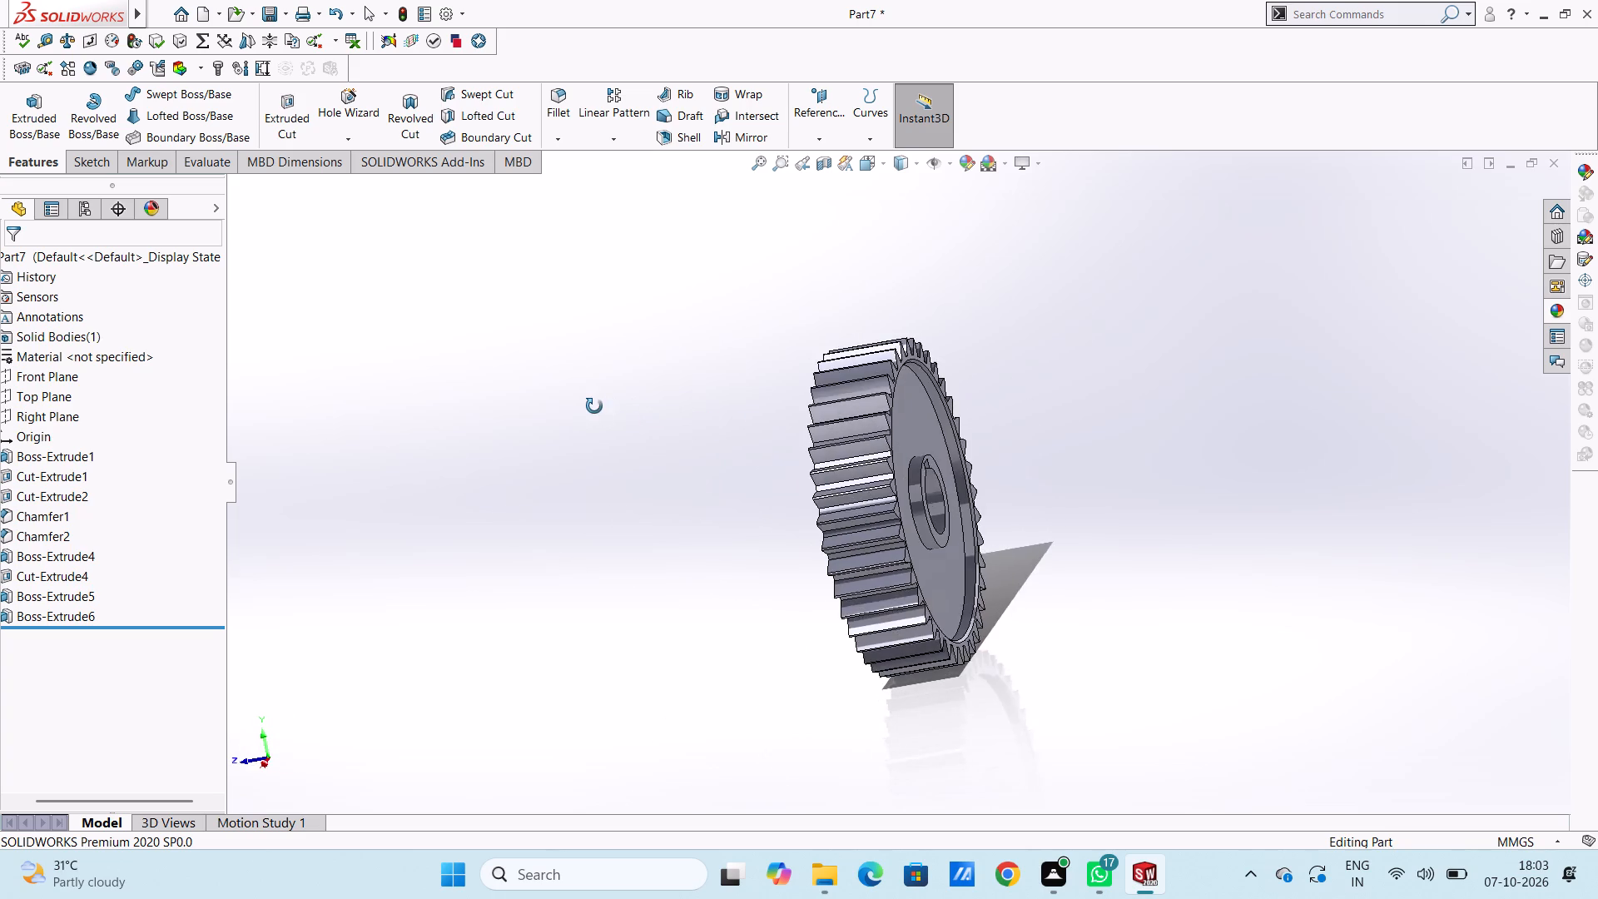
middle_click_drag(594, 406, 767, 434)
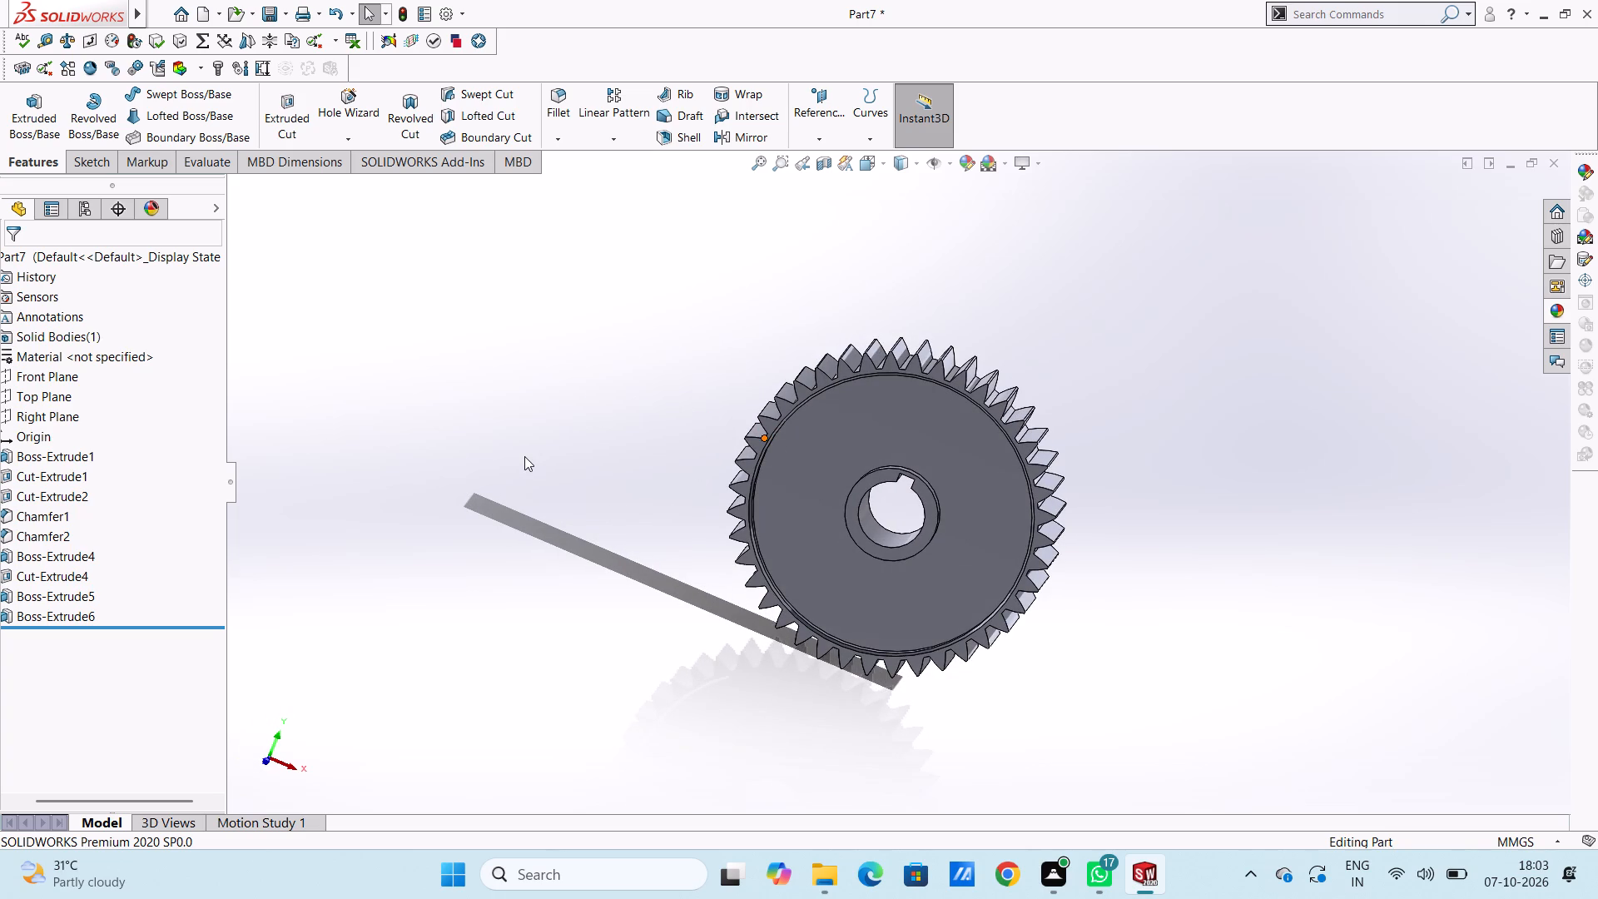
On a new sketch on the front recessed face, draw a circle about 27 mm in diameter, centred directly above the origin between hub and rim.
key("ctrl+1")
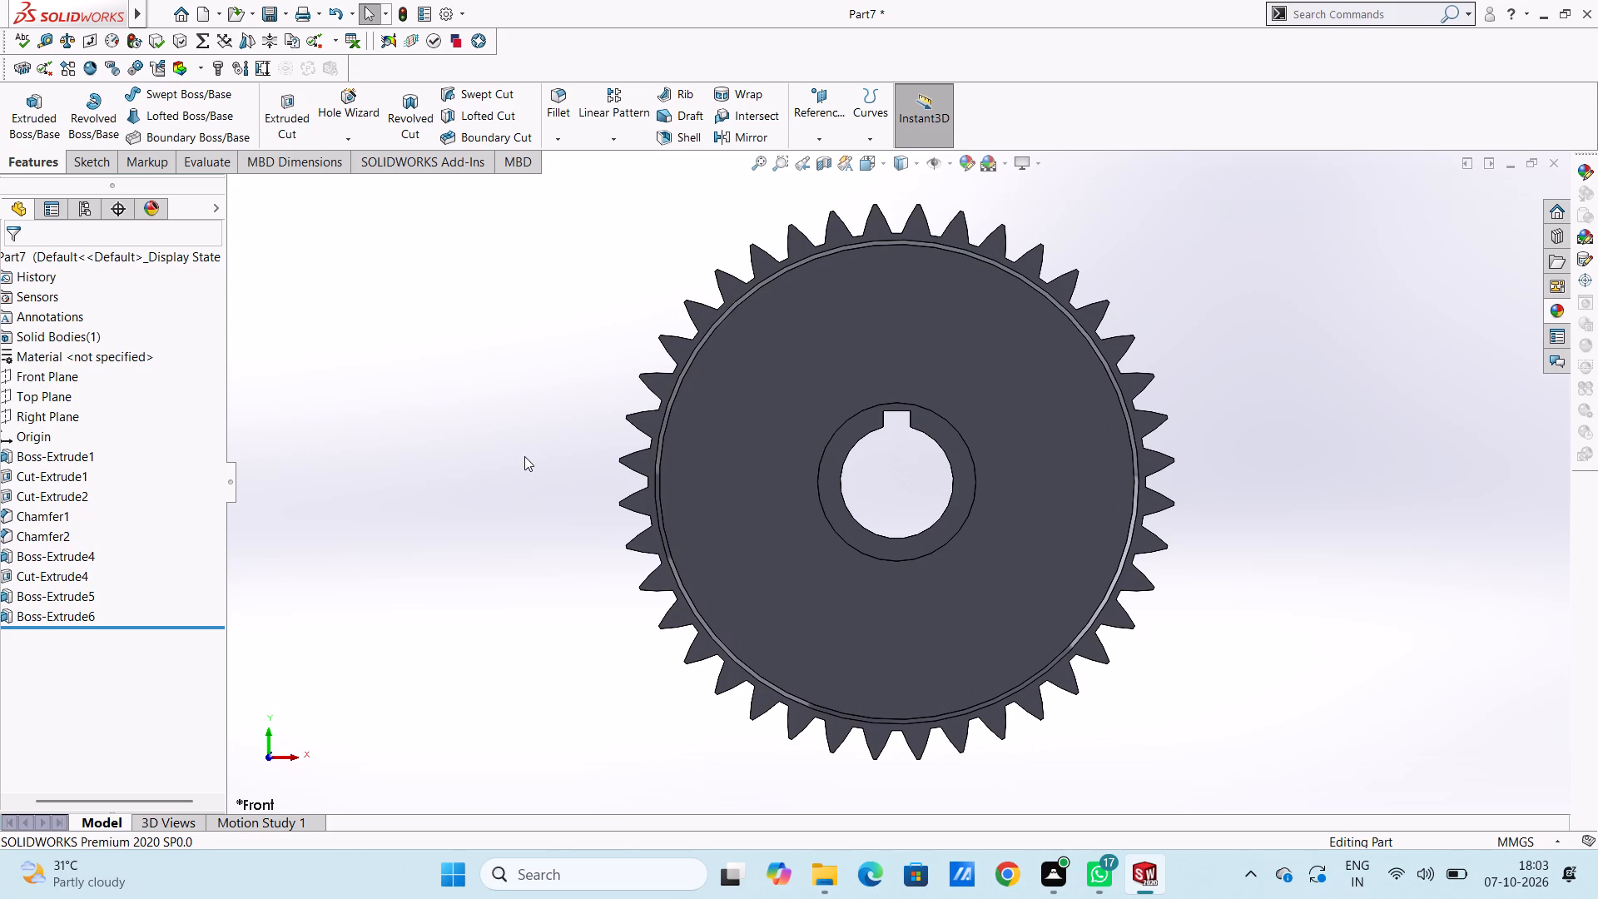
left_click(836, 357)
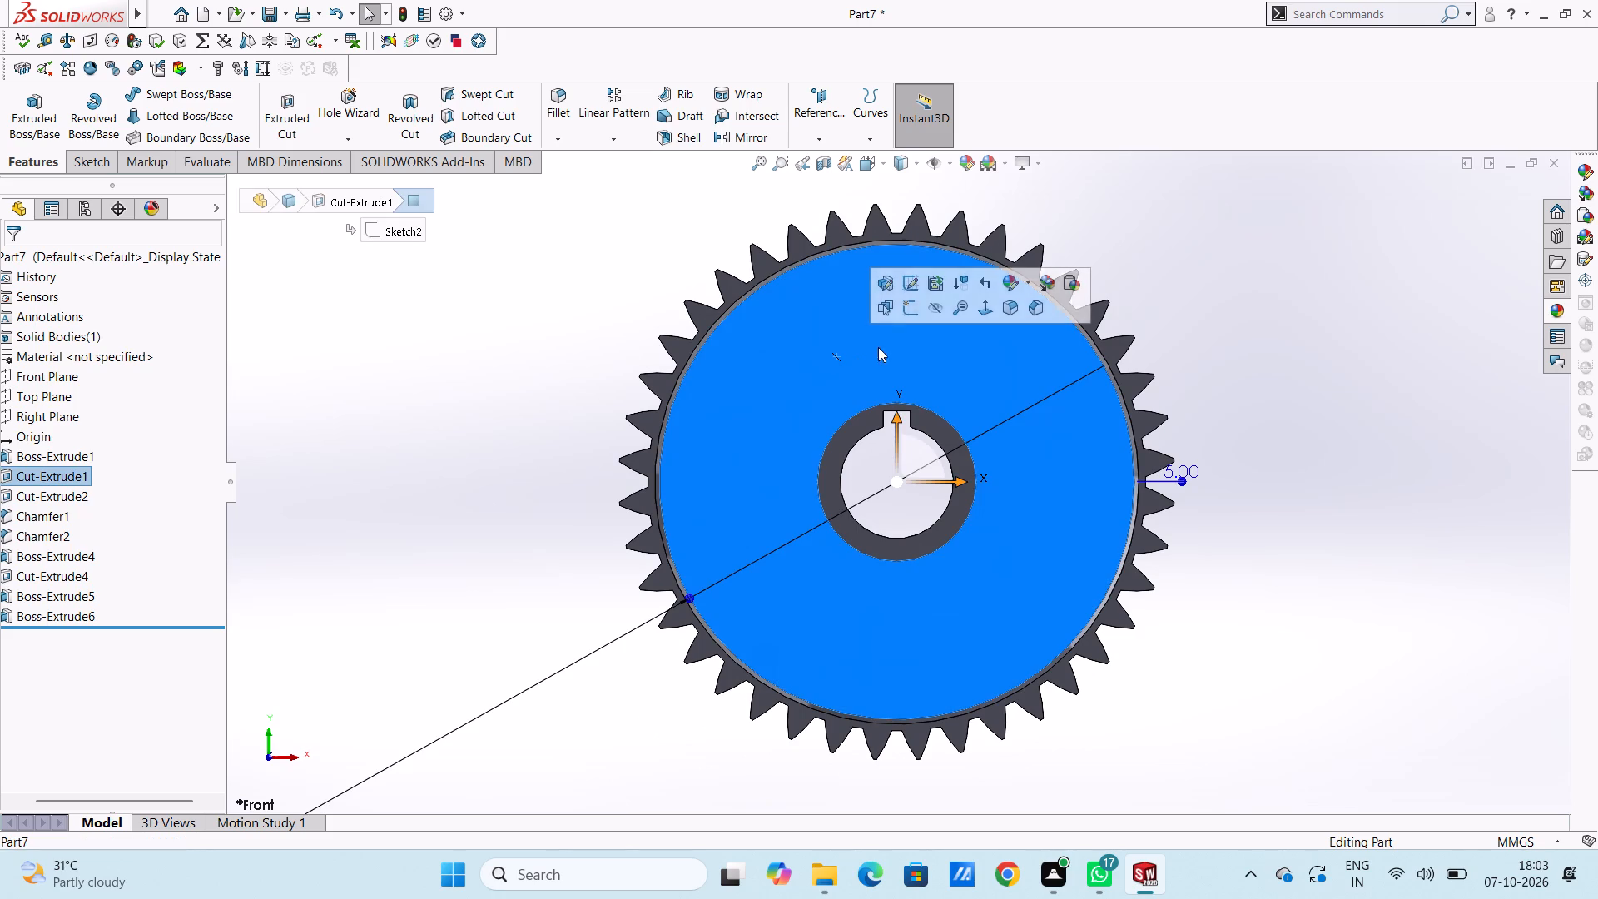
left_click(907, 317)
left_click(330, 449)
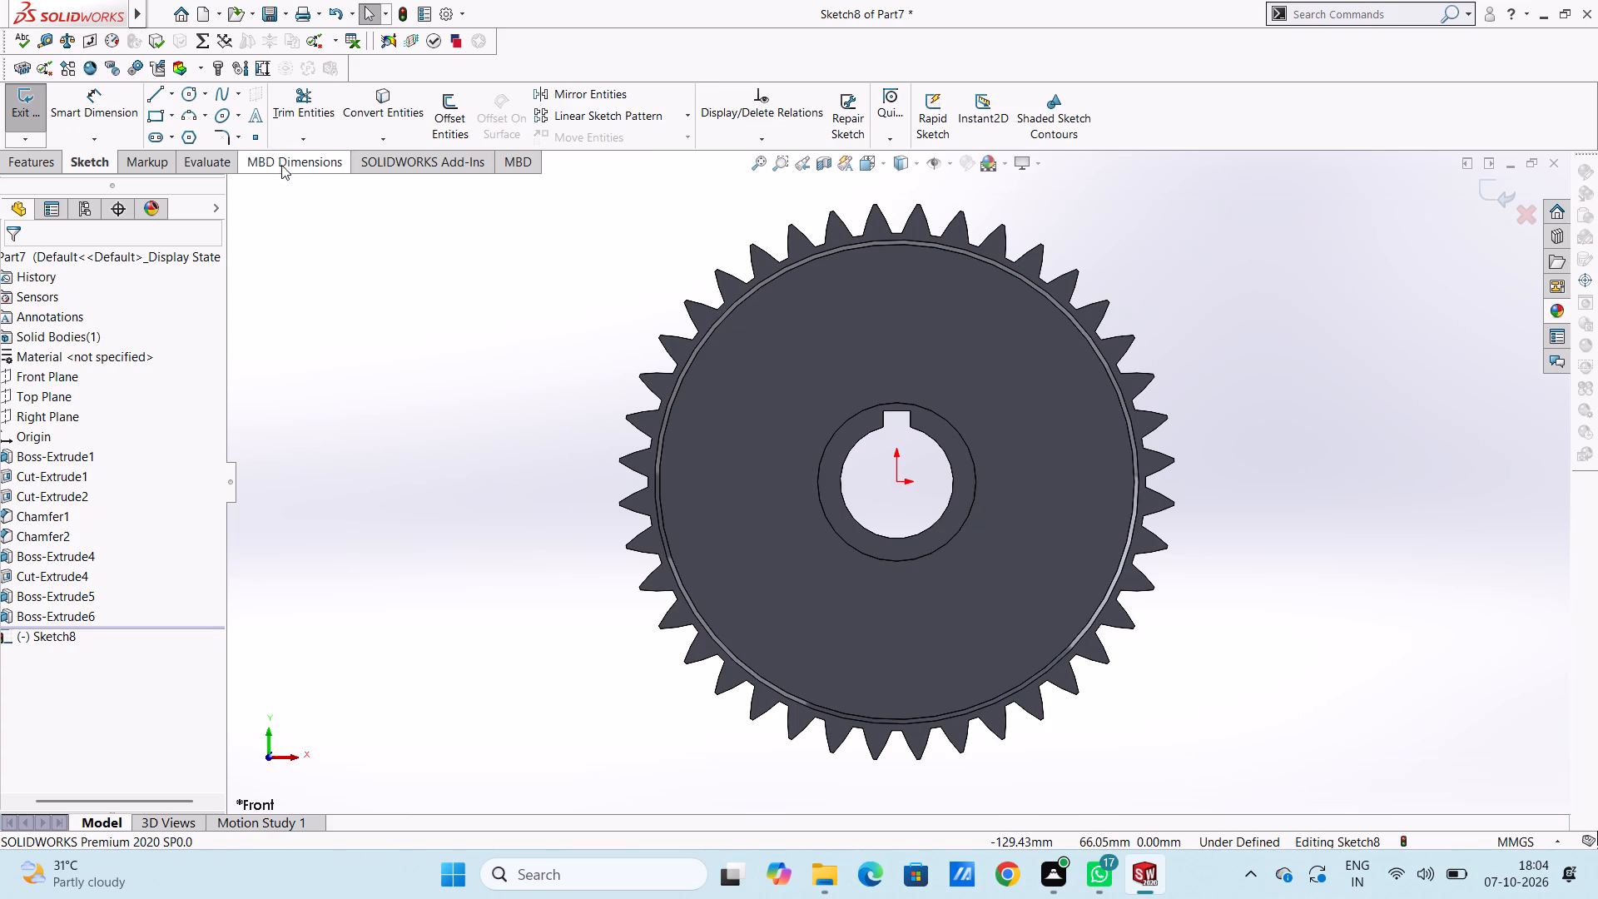
left_click(186, 92)
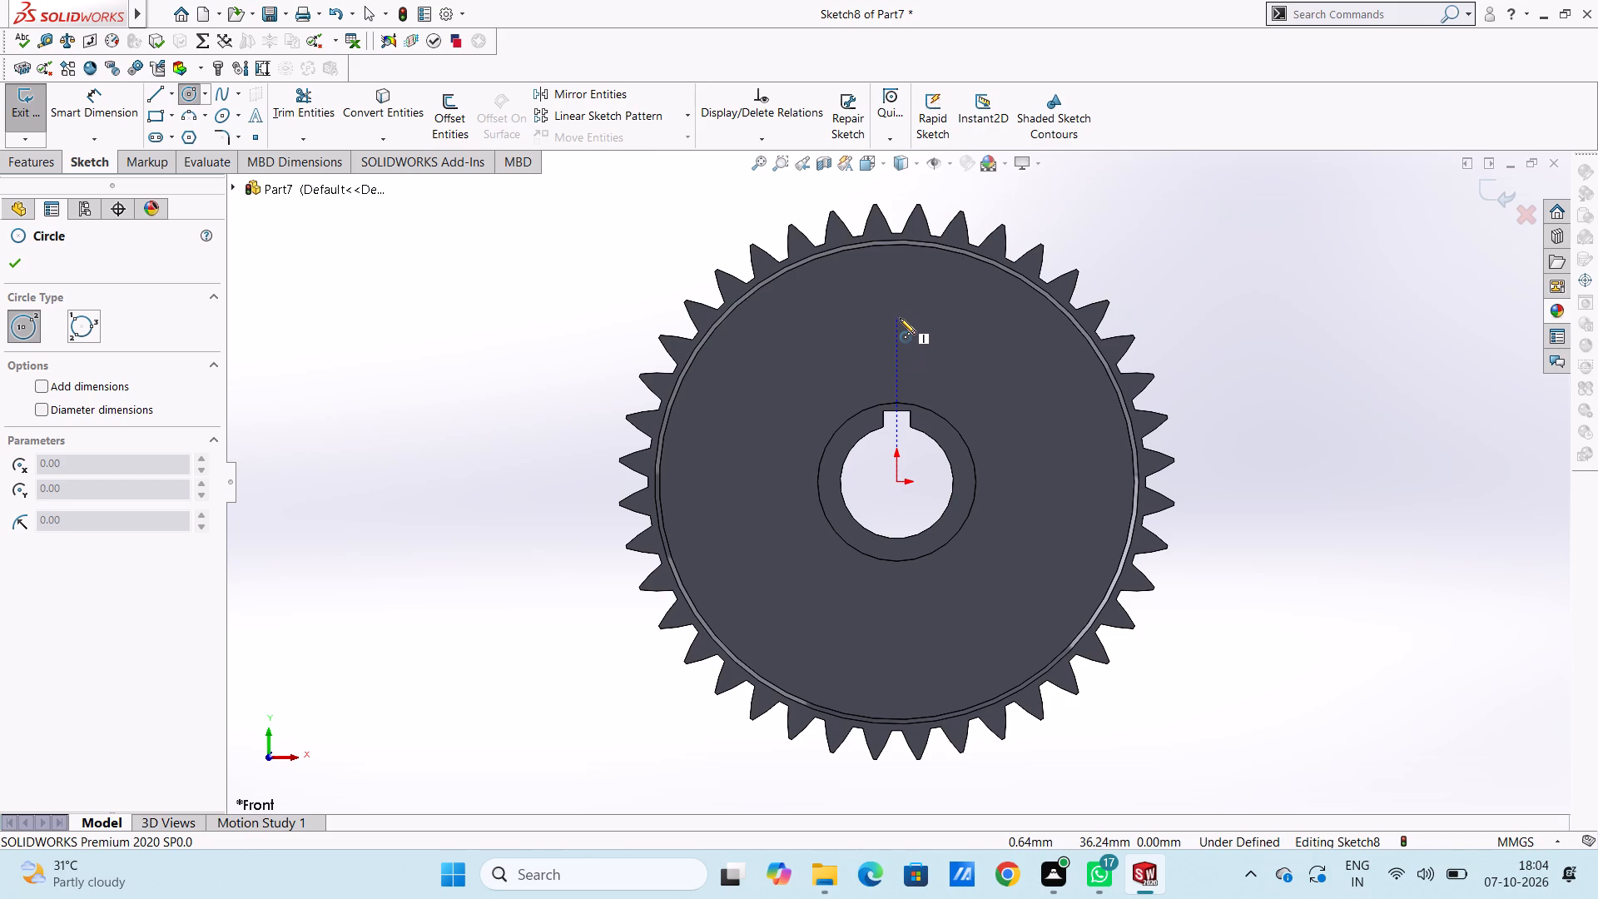
left_click(900, 319)
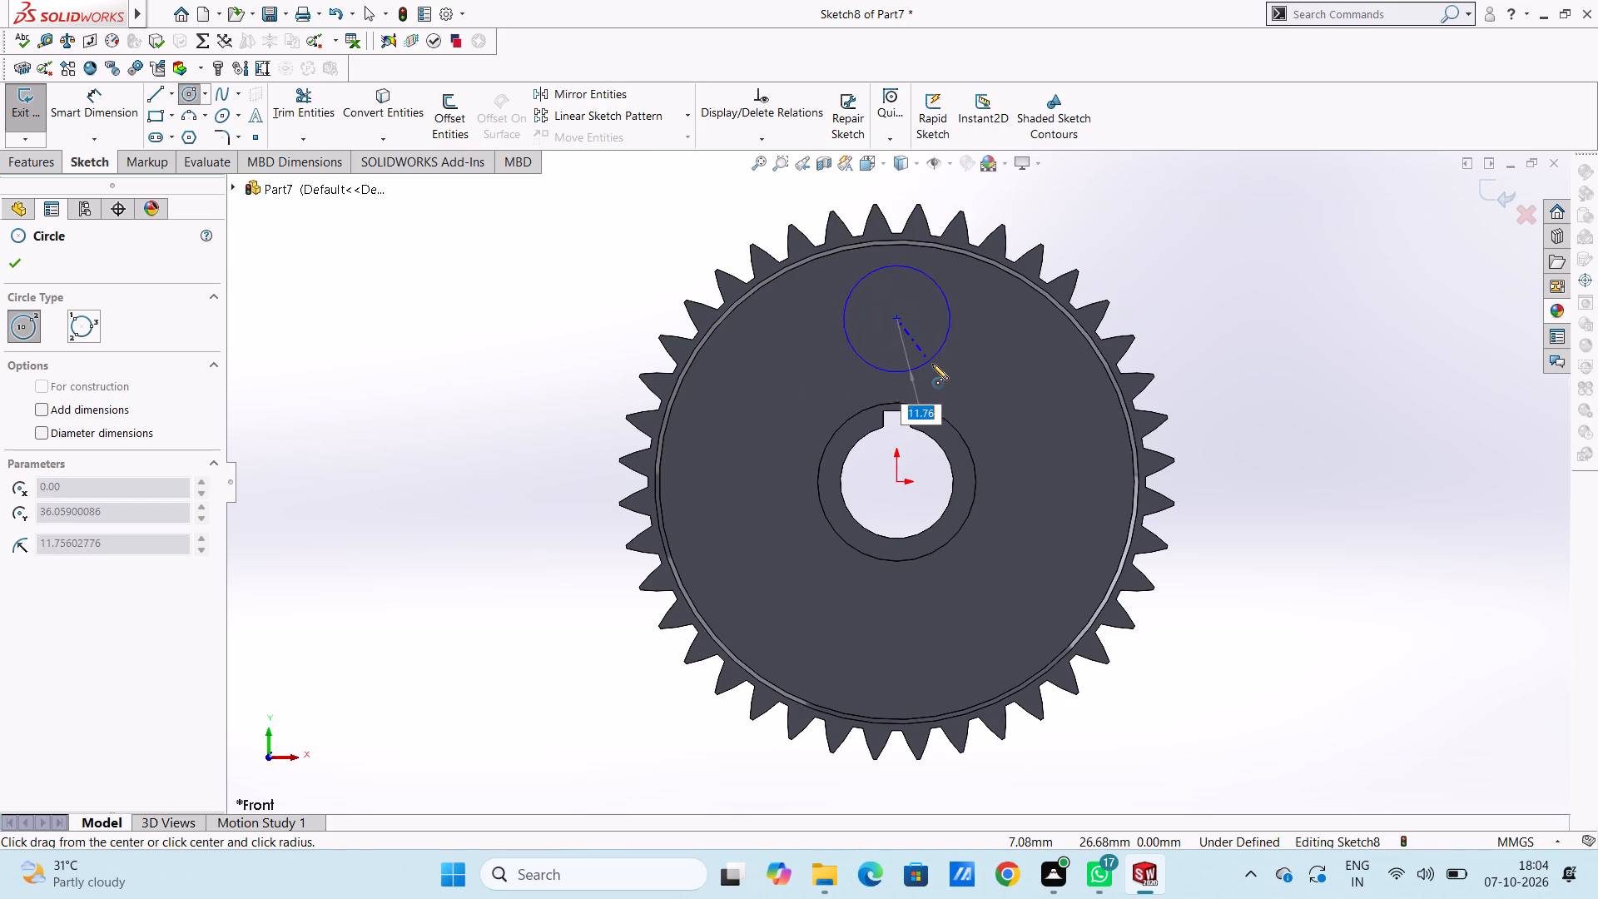
left_click(933, 367)
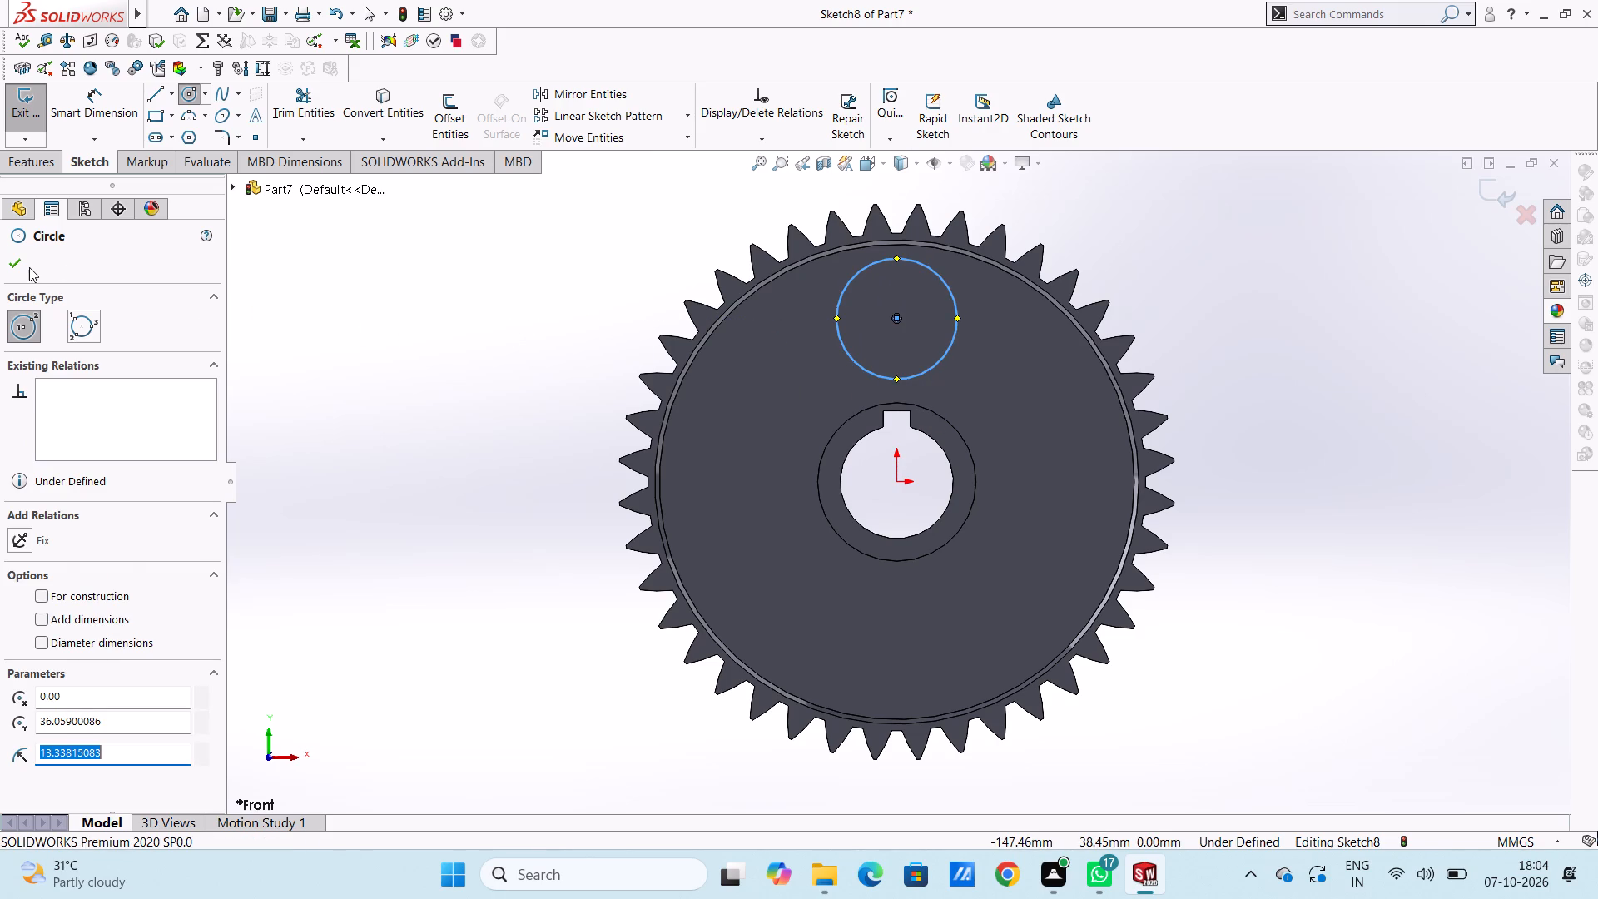
left_click(26, 266)
Dimension the new circle above the hub with a diameter of 25 mm.
left_click(96, 103)
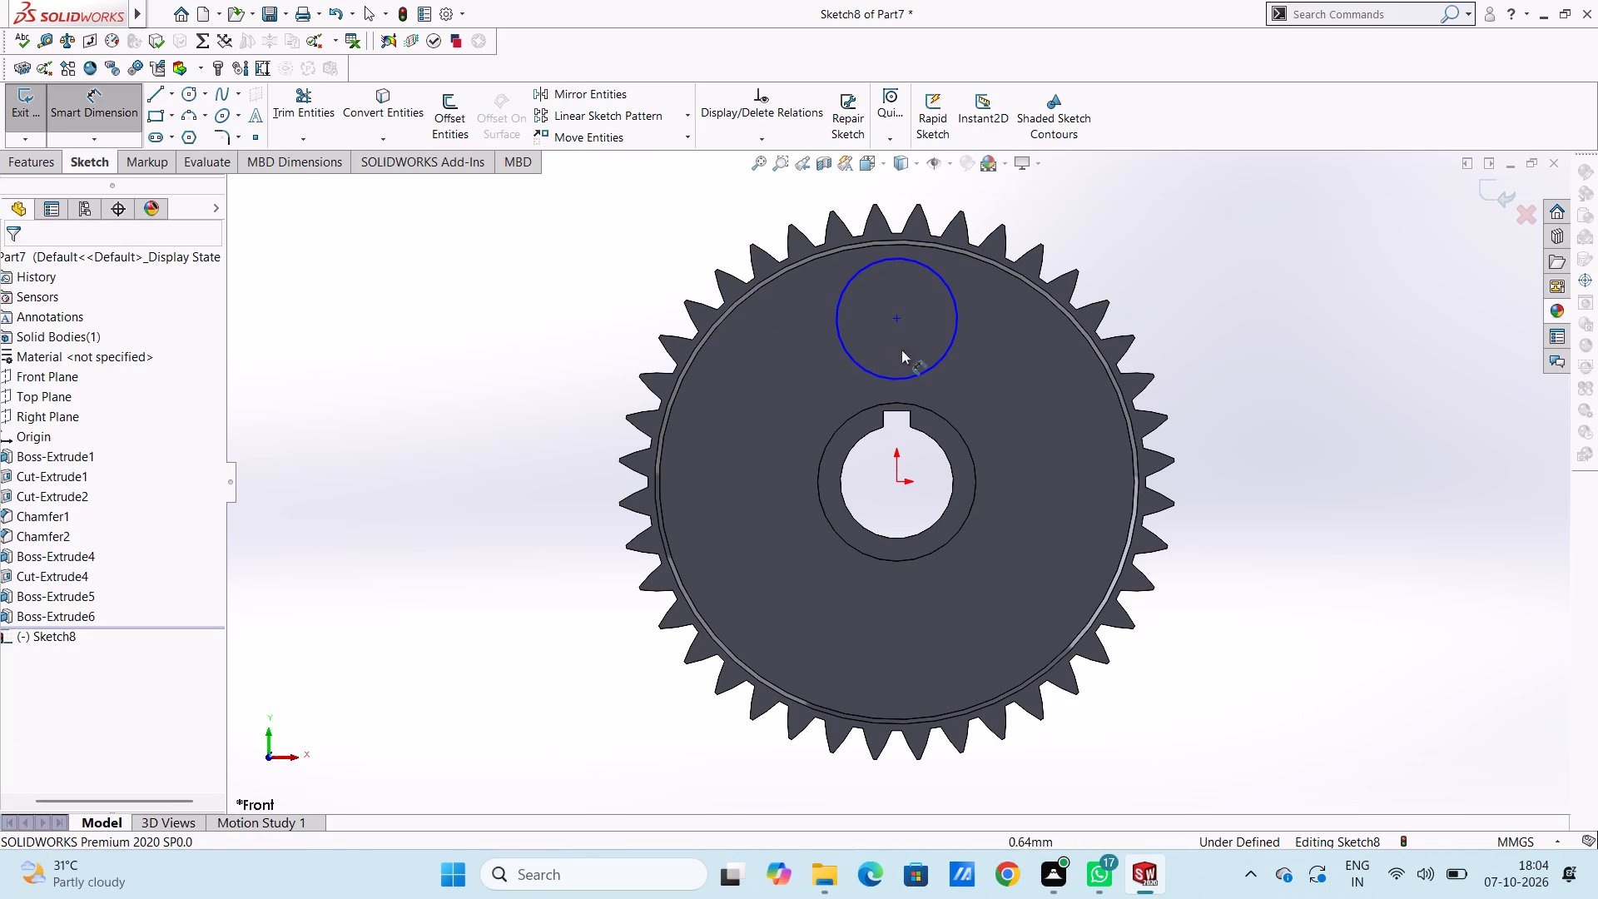
left_click(932, 368)
left_click(1384, 590)
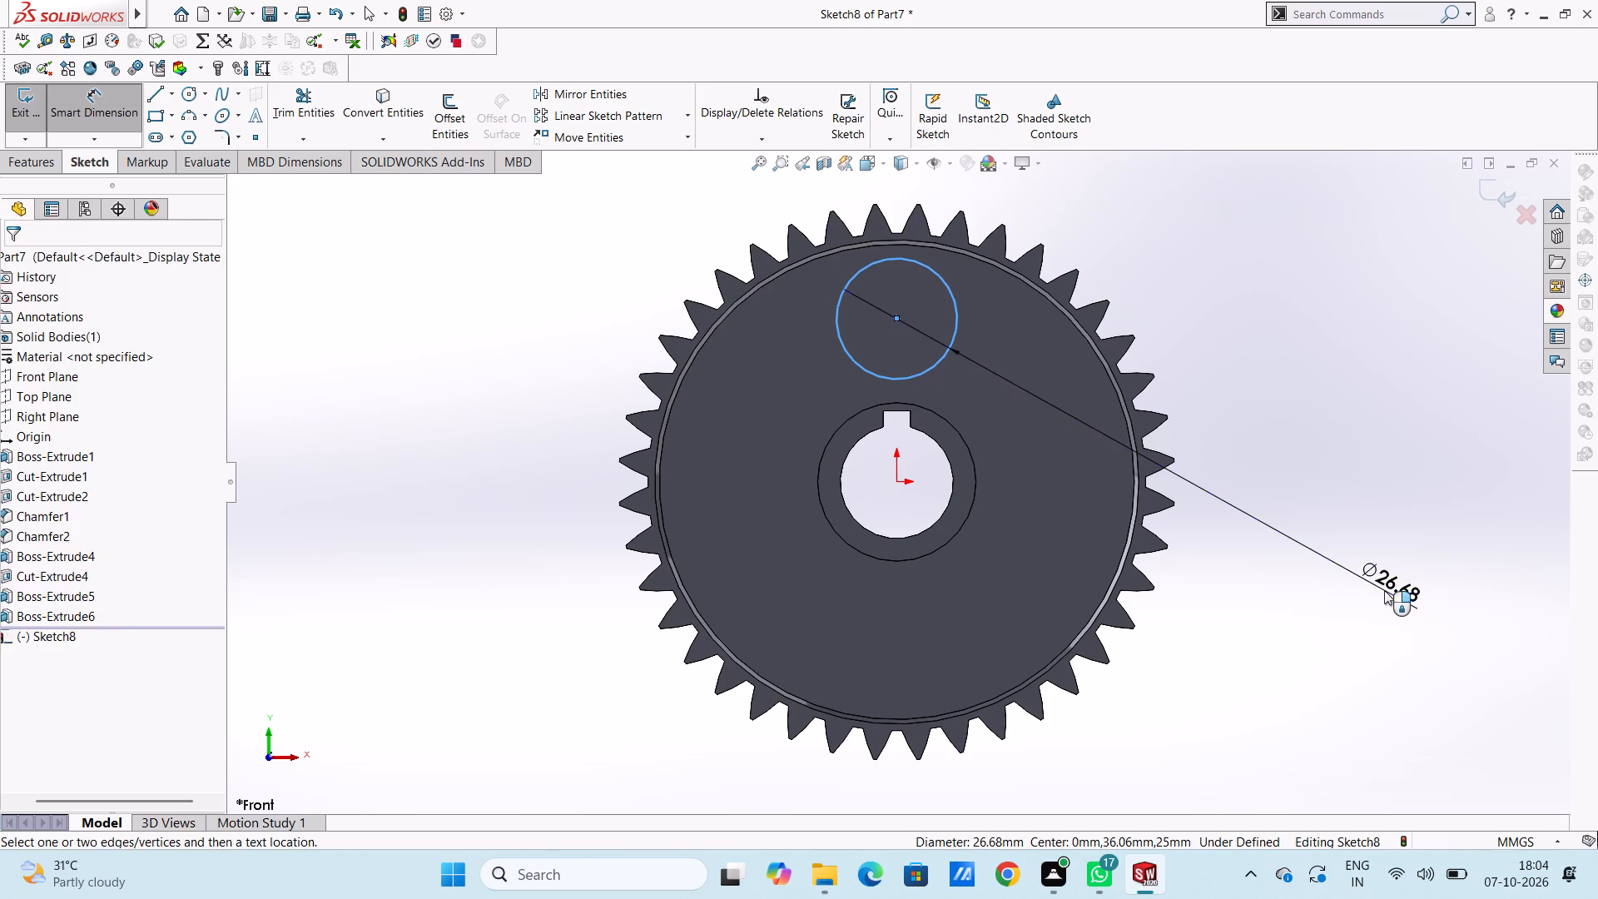
type("25")
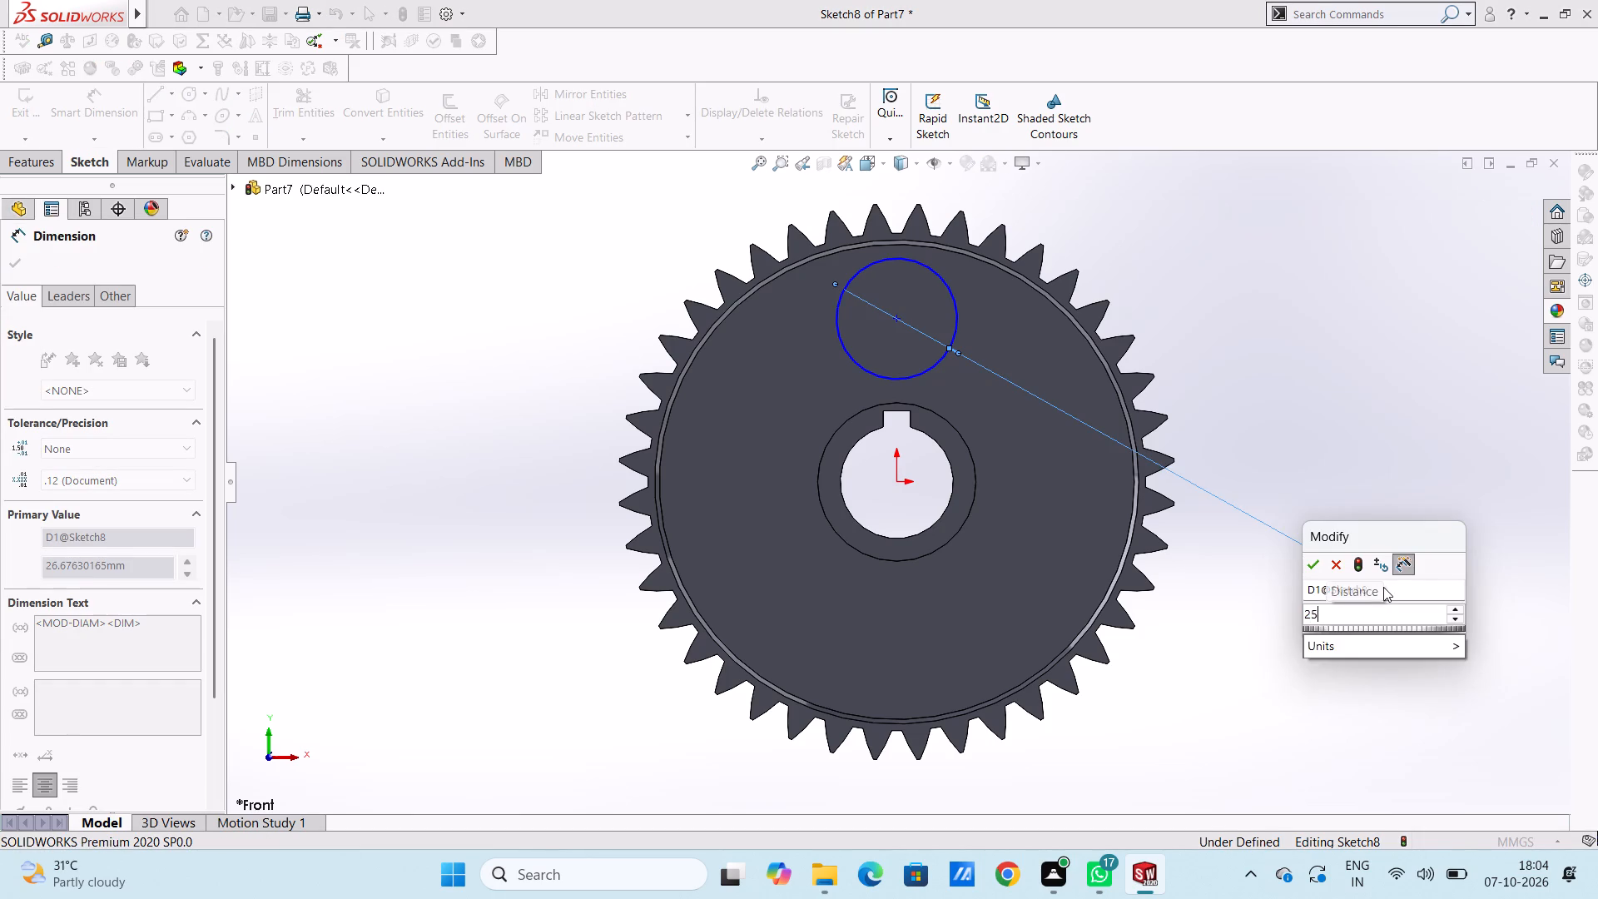
key("Return")
left_click(1293, 383)
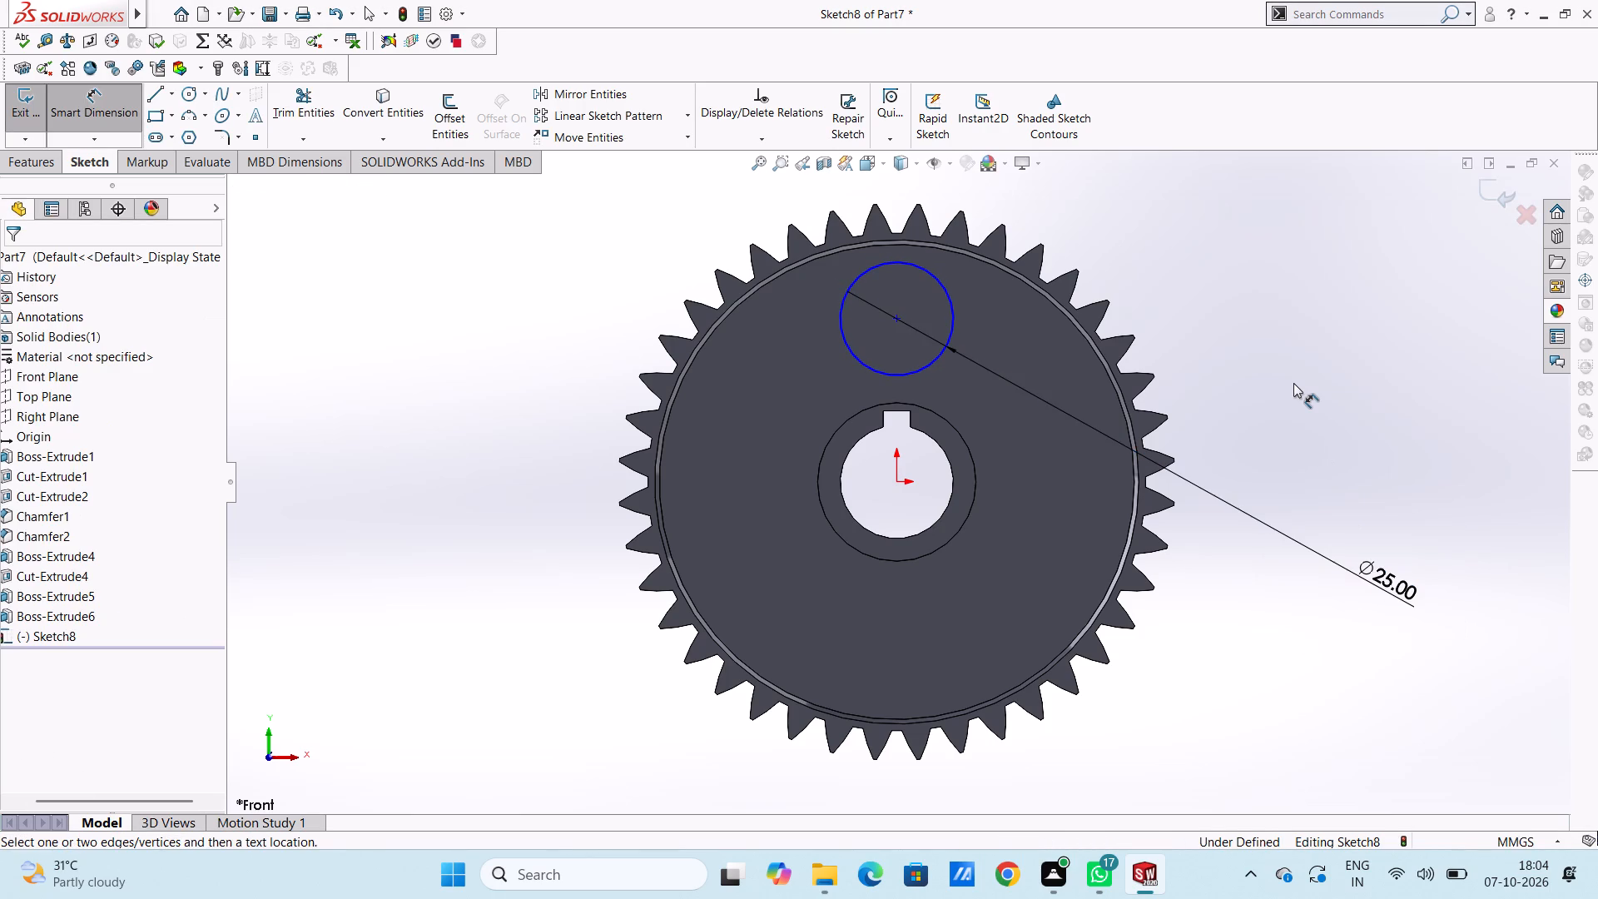
Dimension the vertical distance from the circle's centre to the origin as 36 mm.
left_click(897, 316)
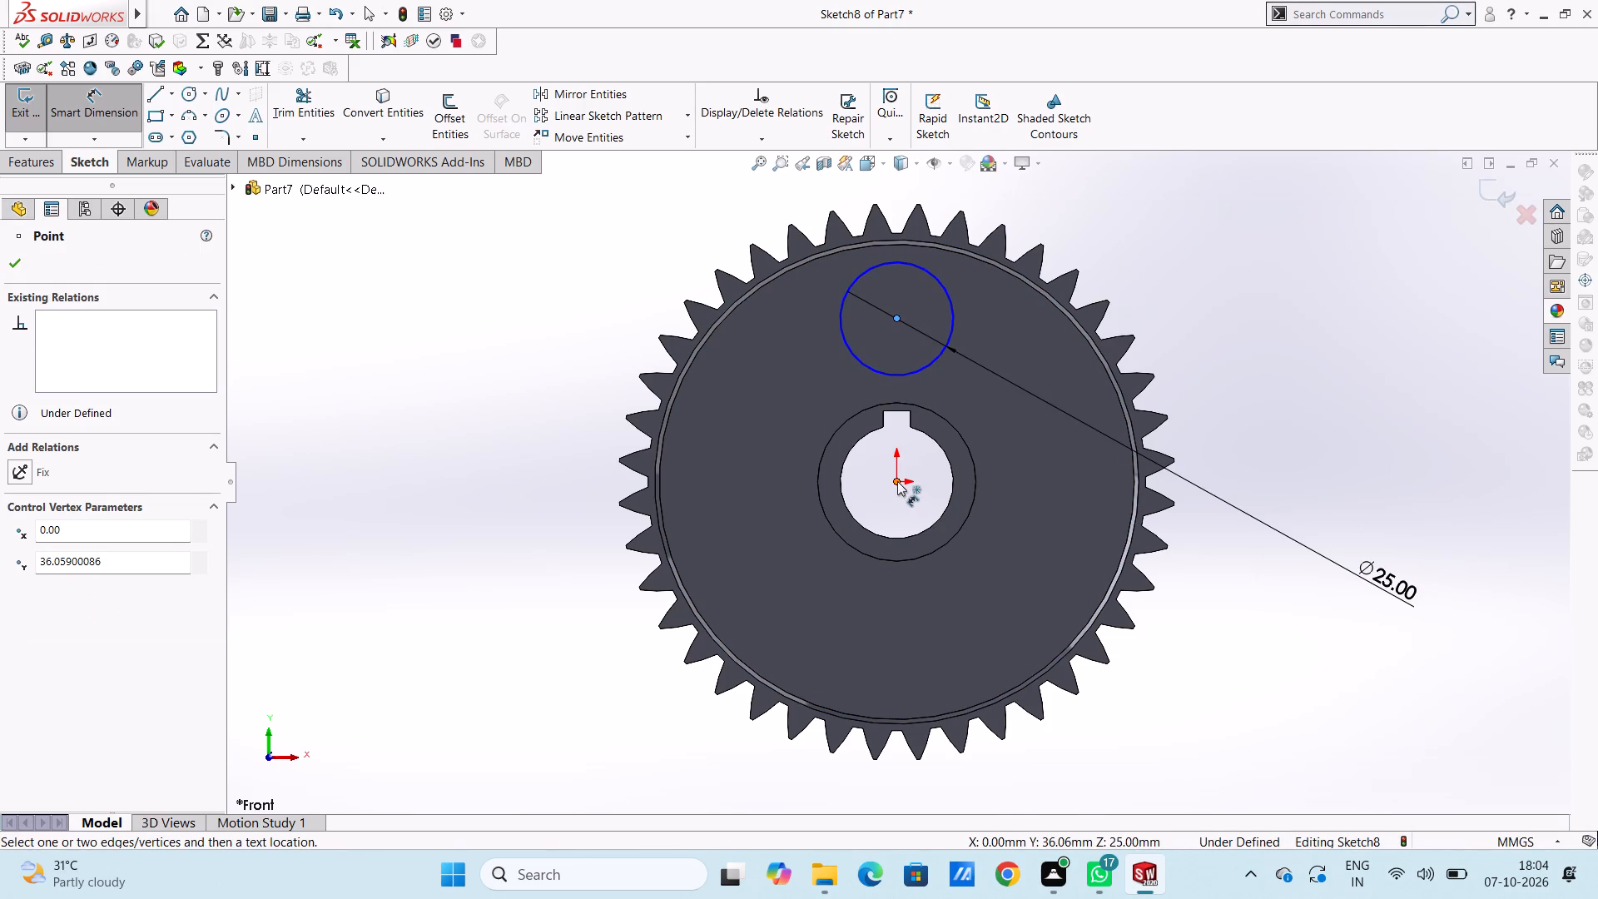
left_click(897, 481)
scroll(486, 422, "up", 2)
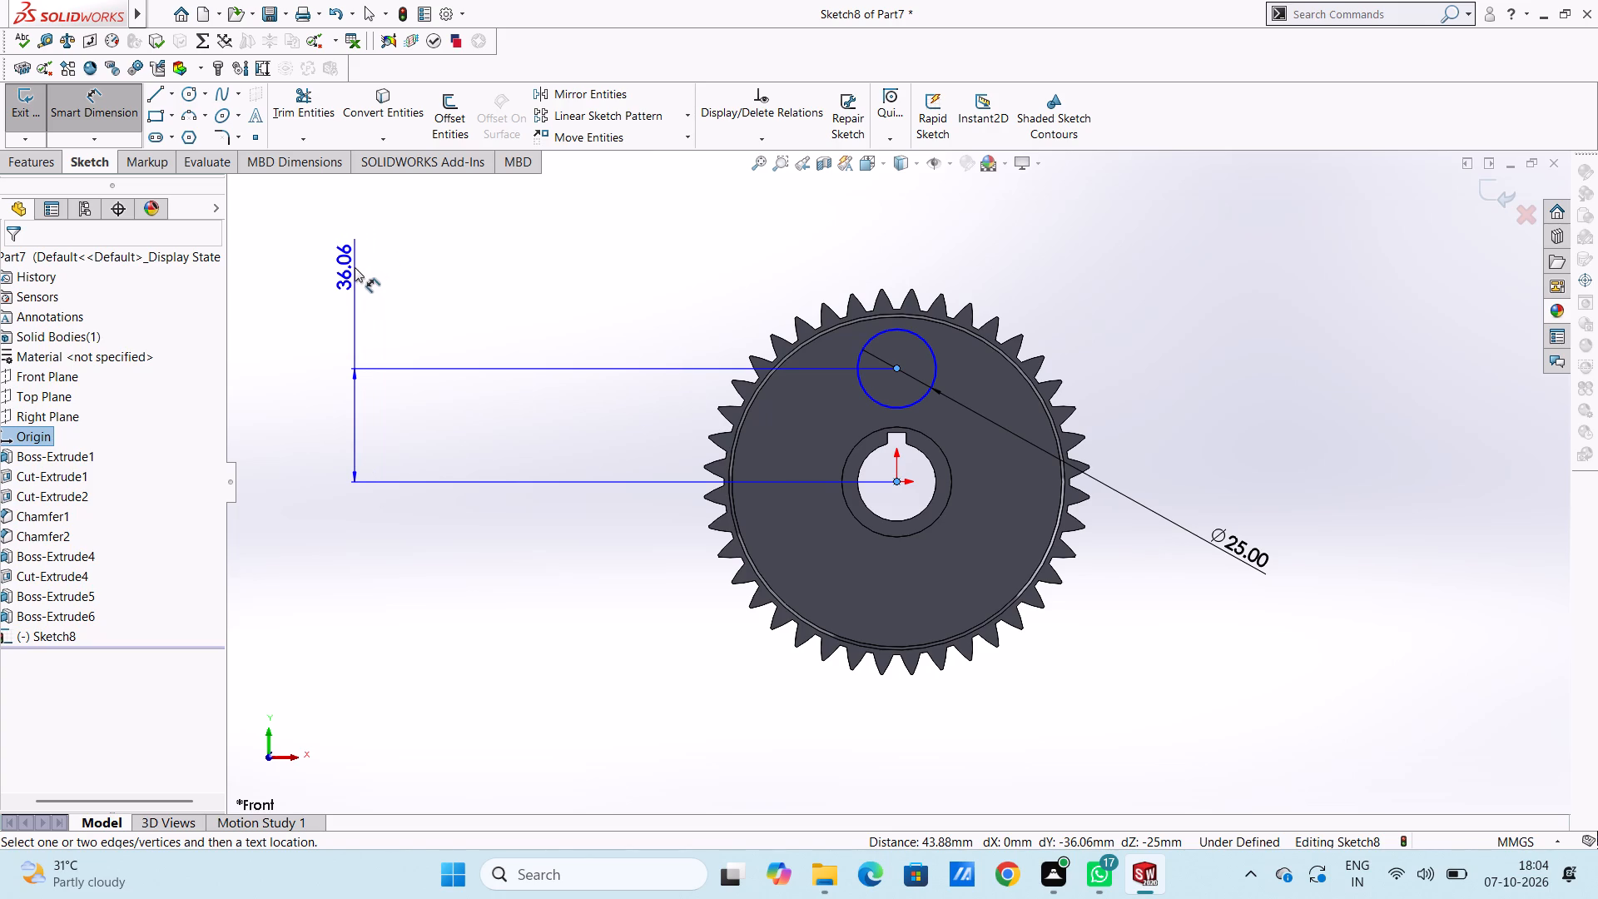
left_click(355, 267)
type("36")
key("Return")
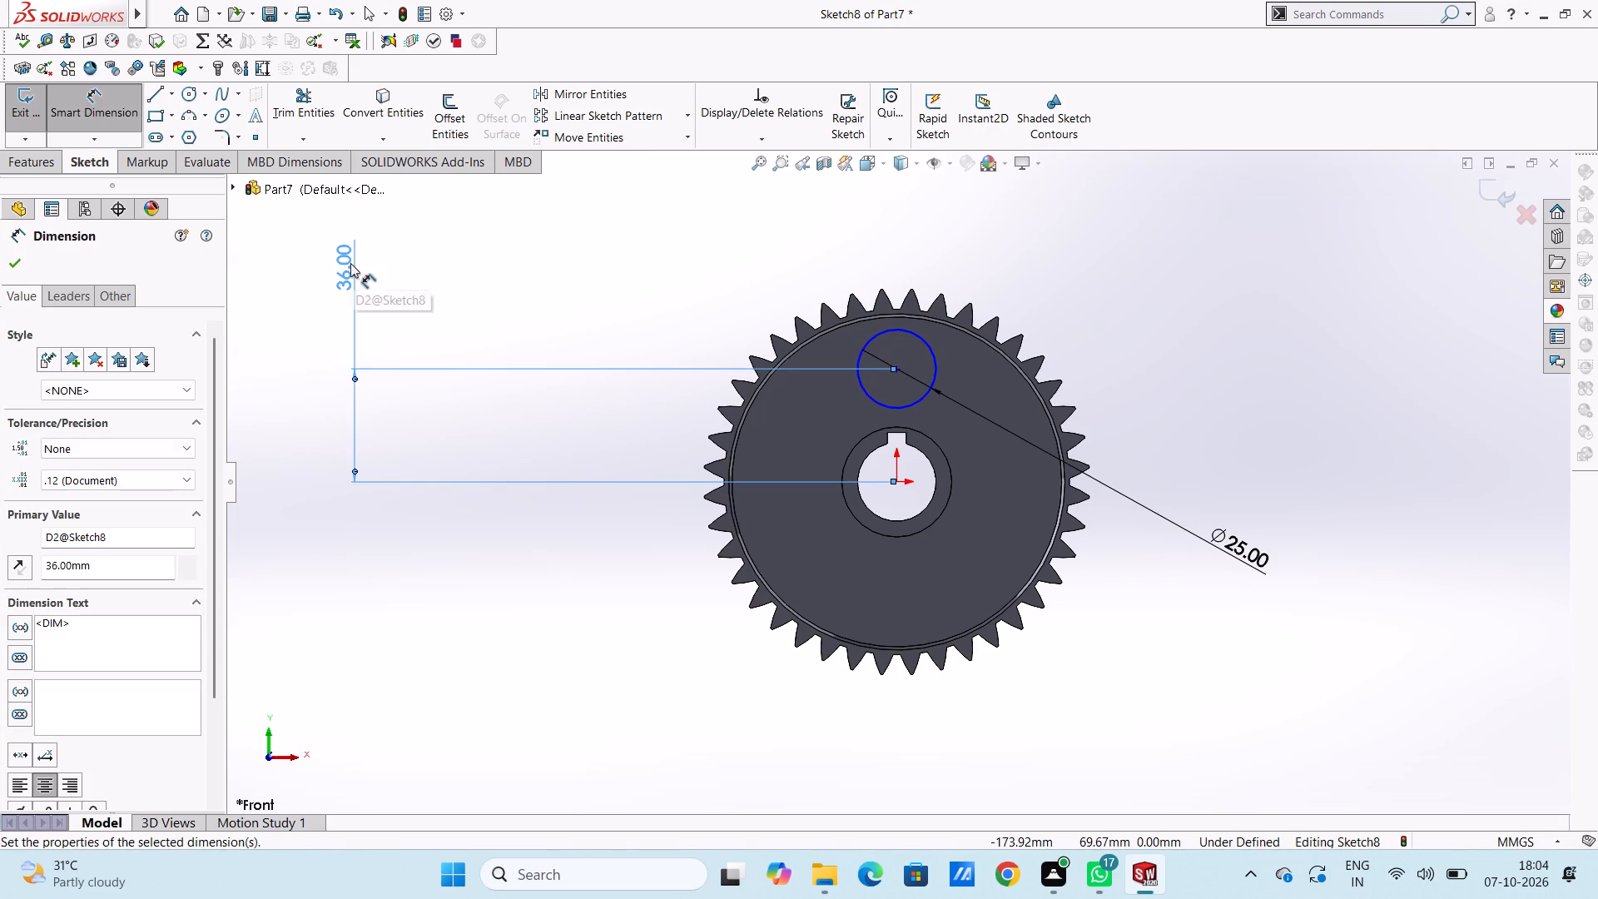
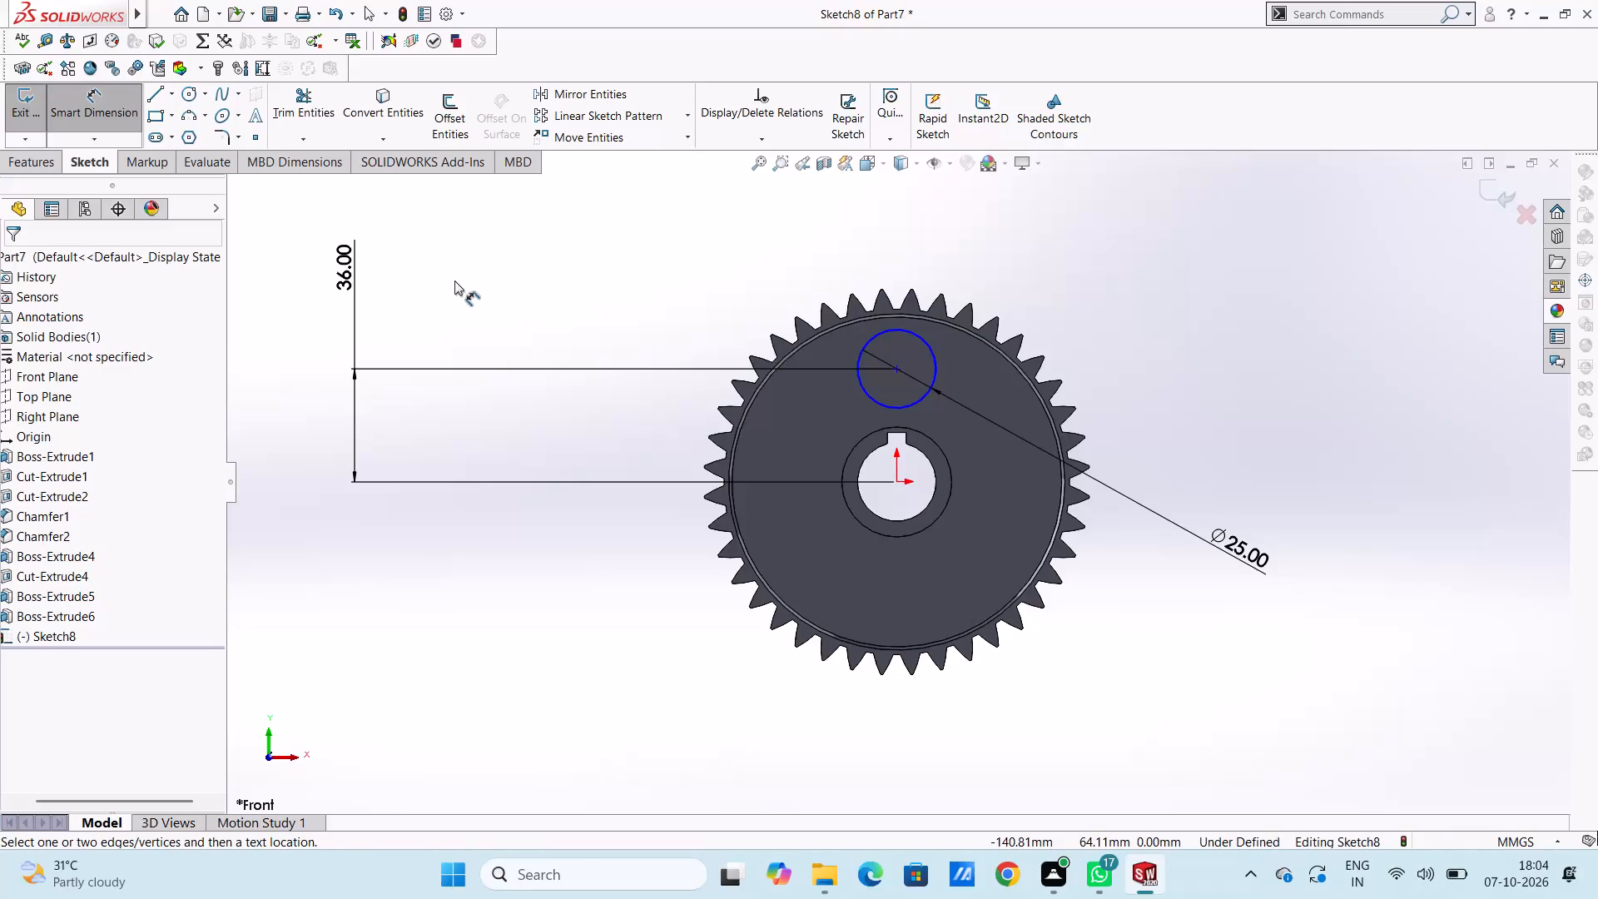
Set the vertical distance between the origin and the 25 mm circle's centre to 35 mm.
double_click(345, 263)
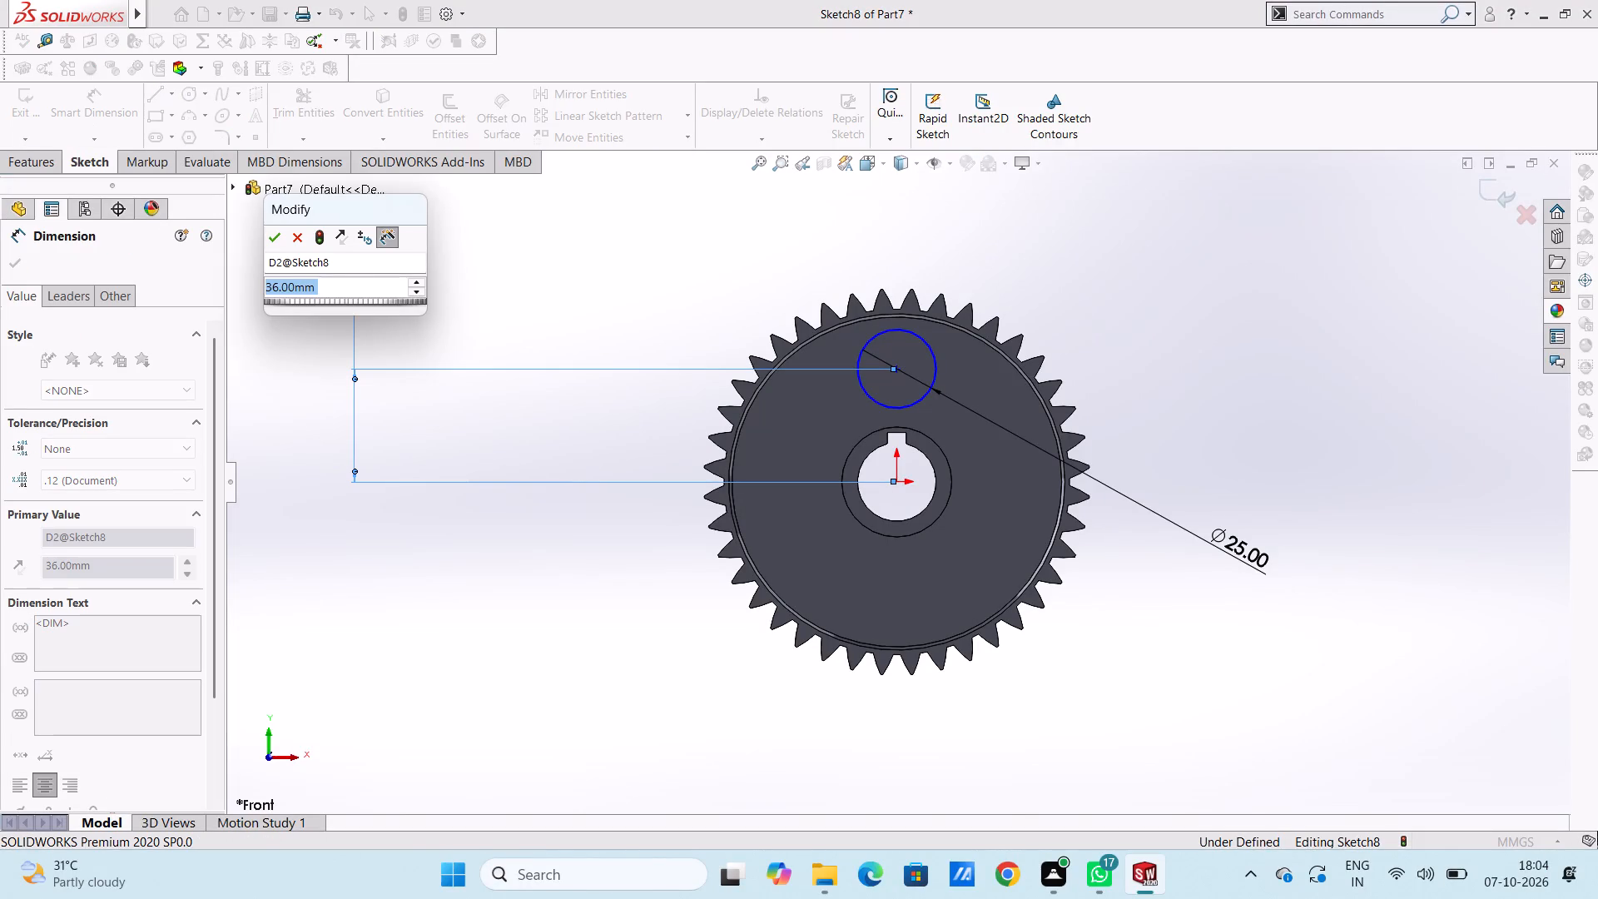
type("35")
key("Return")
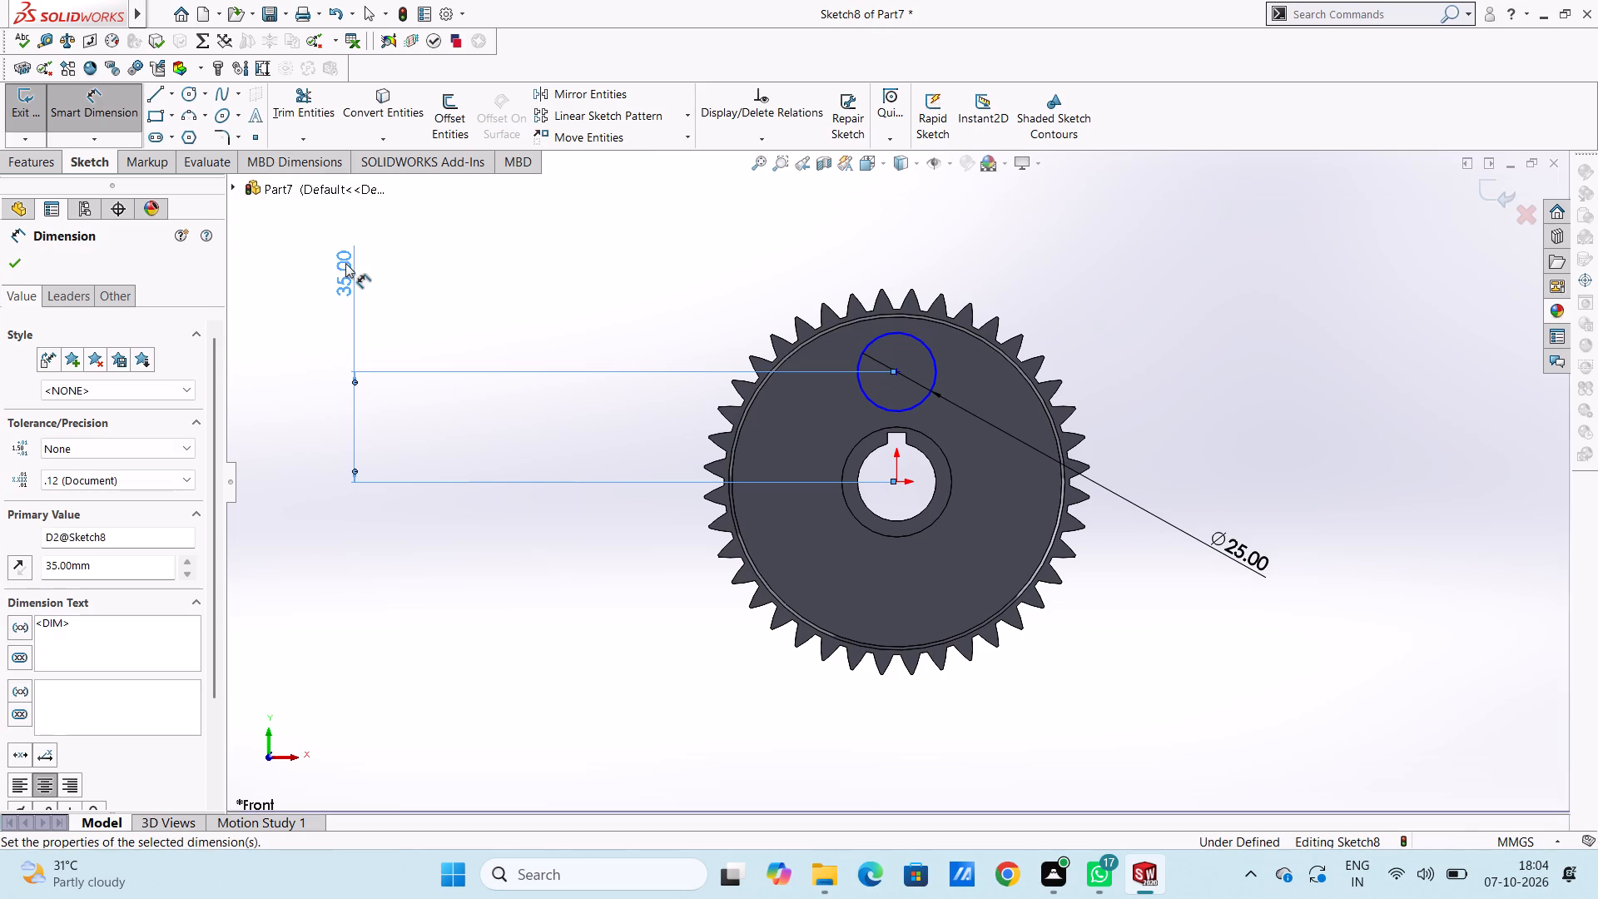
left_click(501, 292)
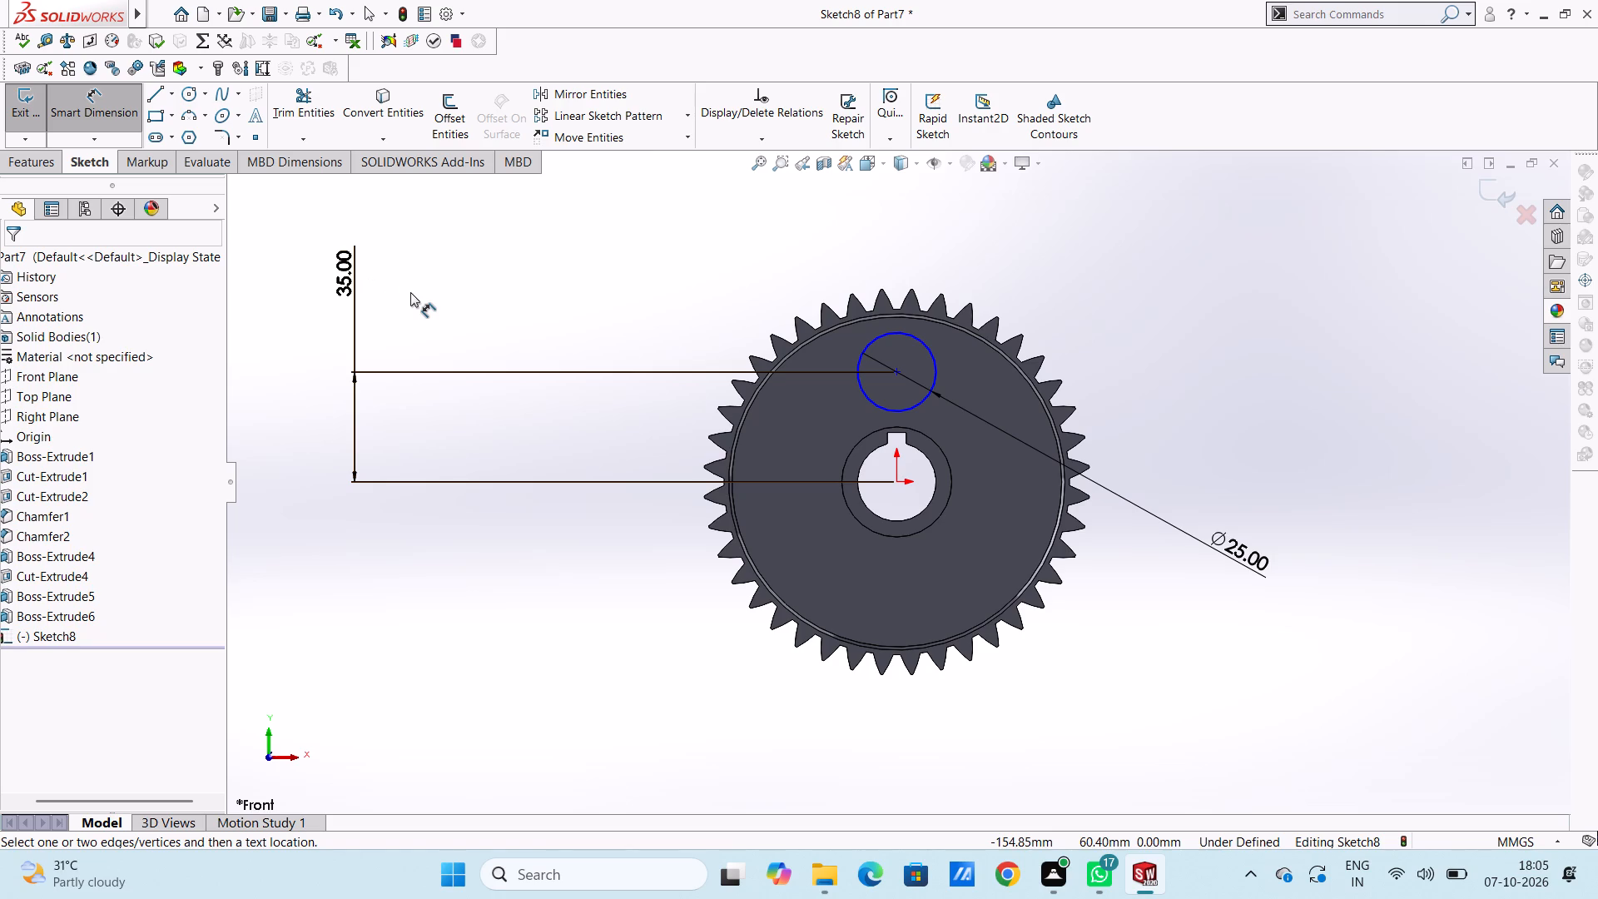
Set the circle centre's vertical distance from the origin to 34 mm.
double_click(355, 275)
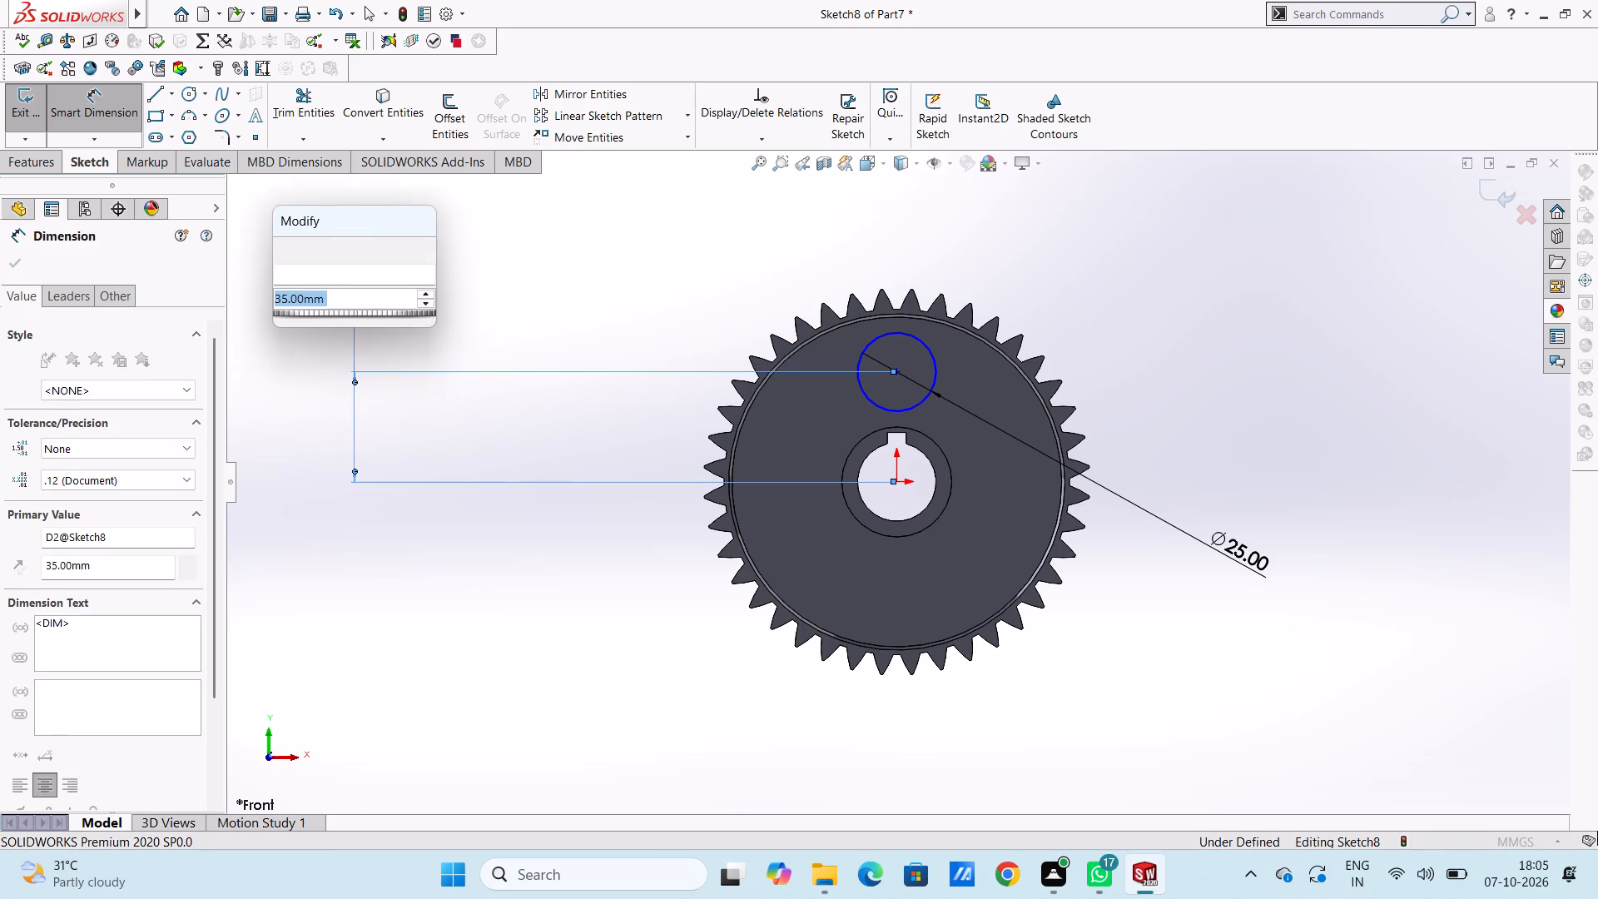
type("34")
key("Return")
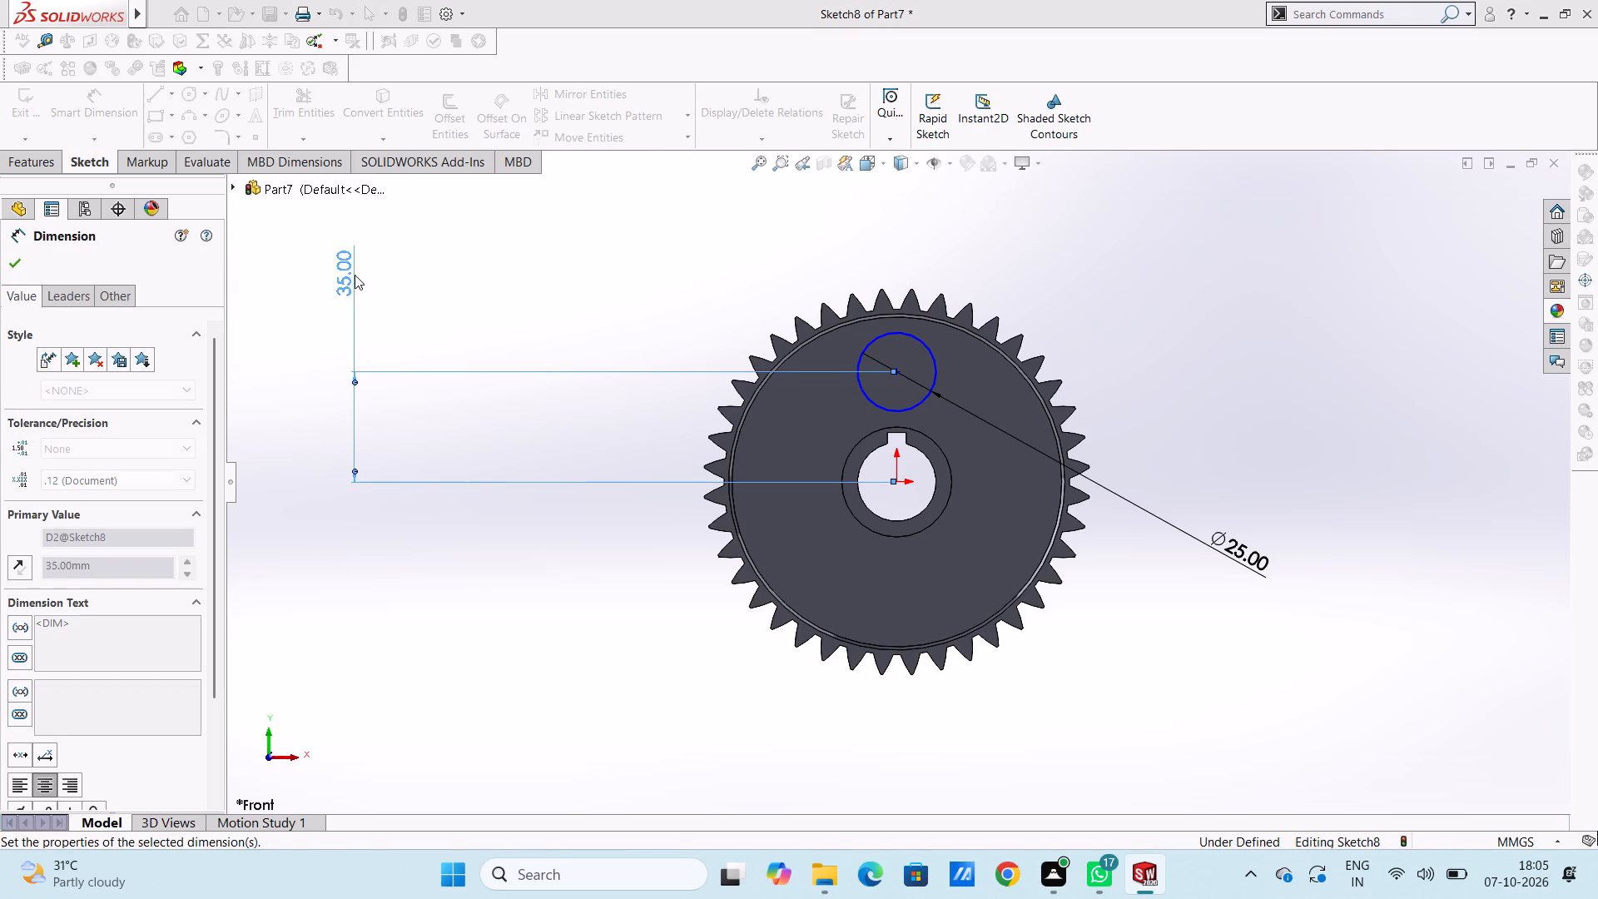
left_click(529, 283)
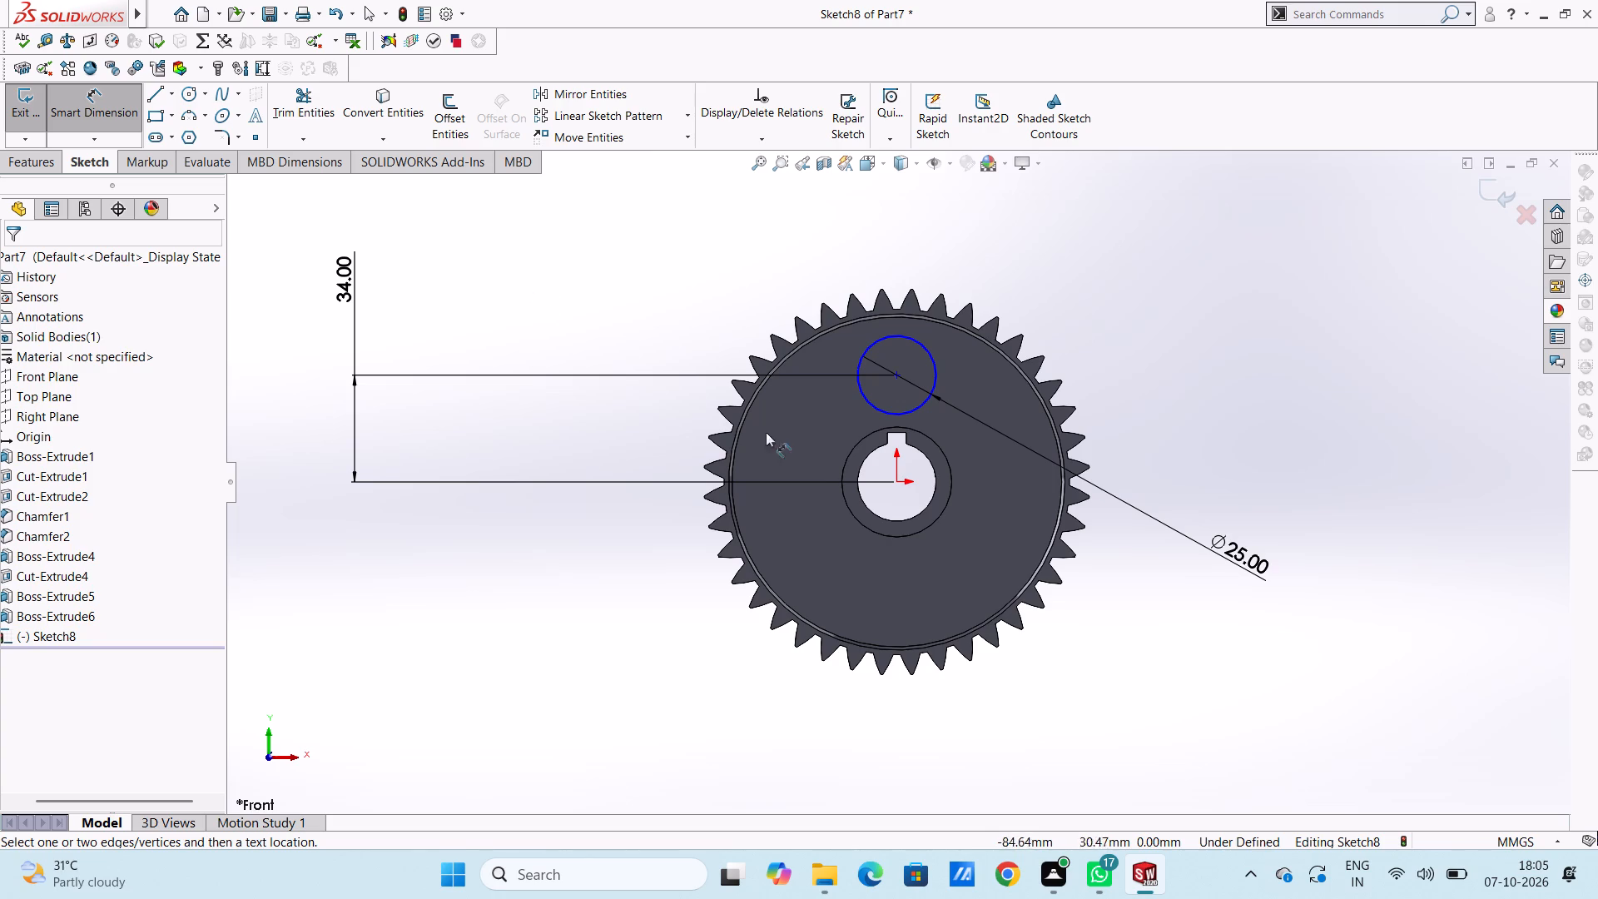
Set the circle centre's vertical distance from the origin to 34.5 mm.
scroll(913, 442, "down", 4)
scroll(915, 441, "up", 3)
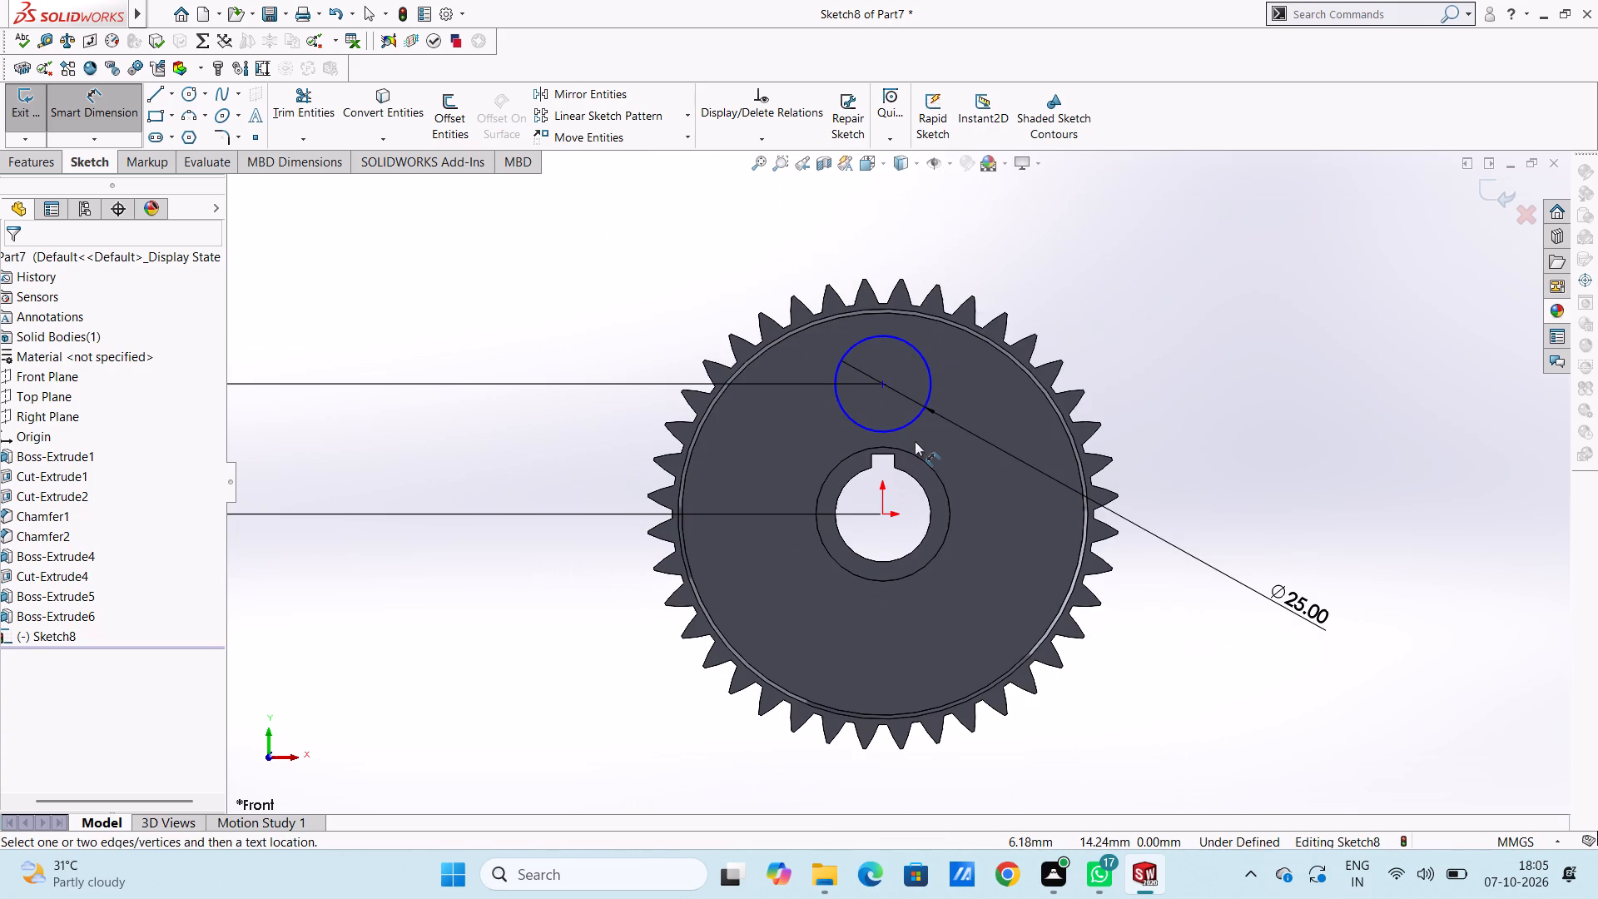
scroll(899, 395, "up", 2)
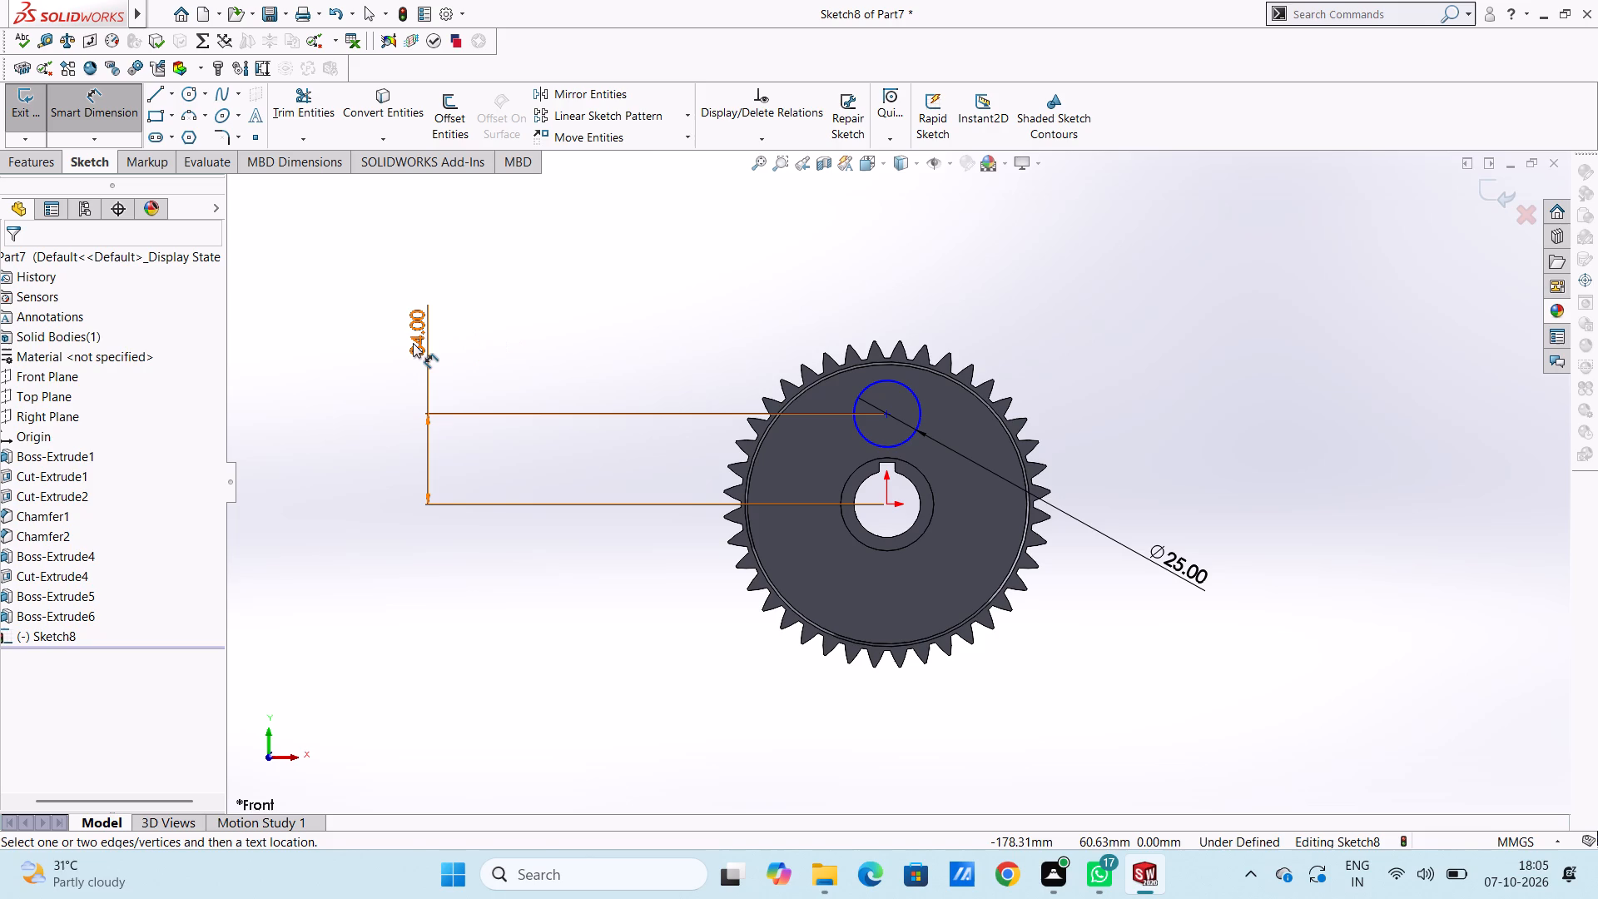
double_click(414, 337)
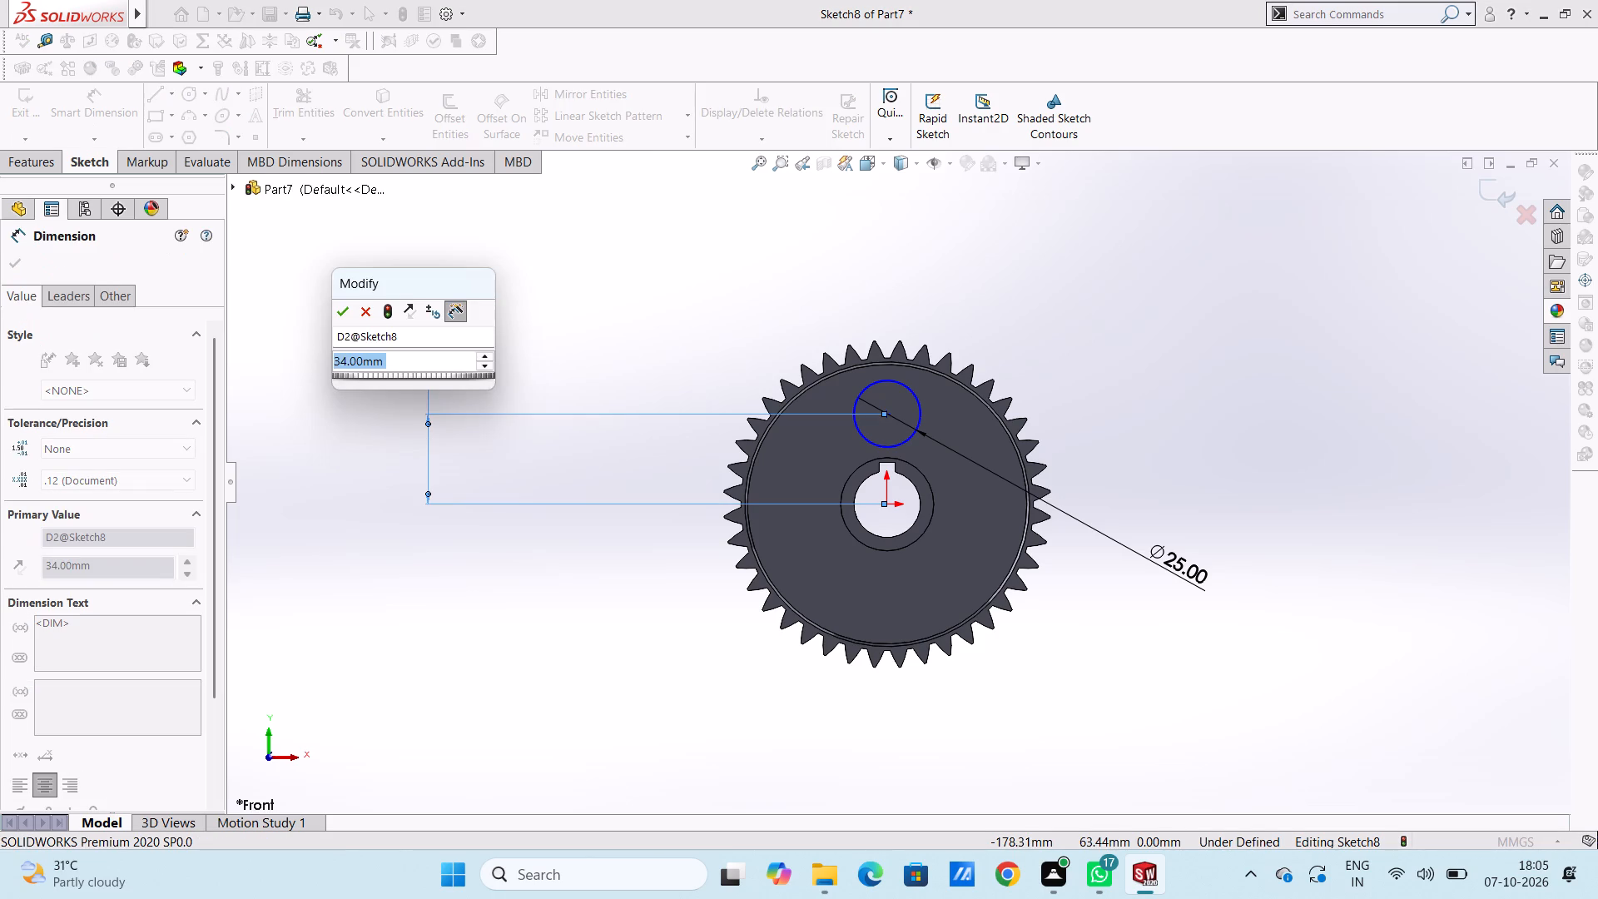
type("34.5")
key("Return")
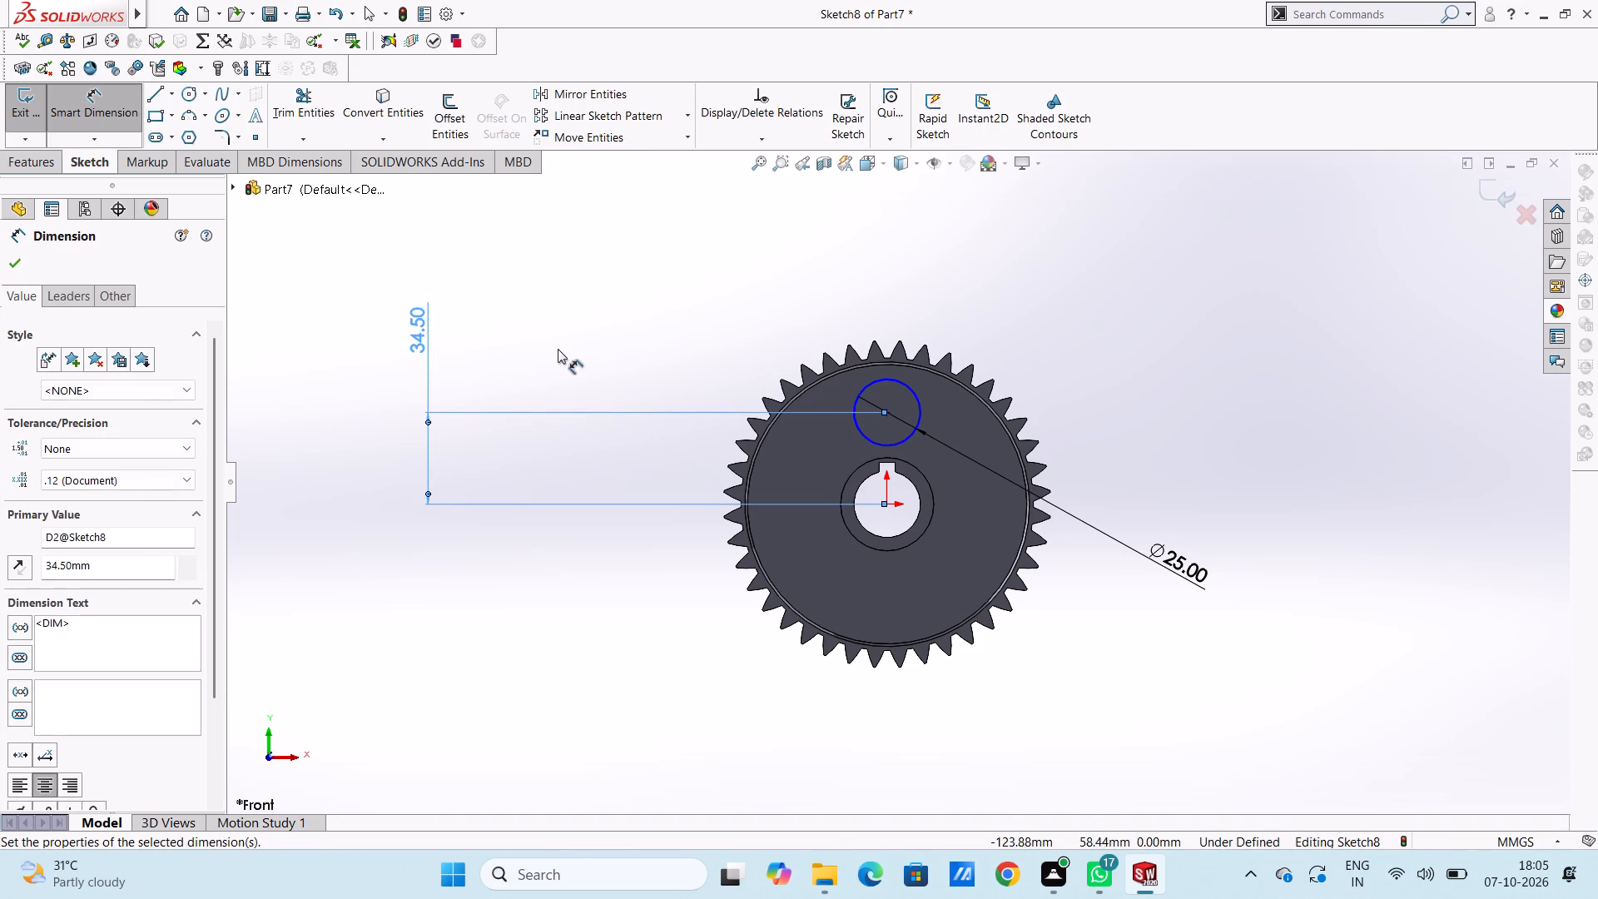
left_click(557, 345)
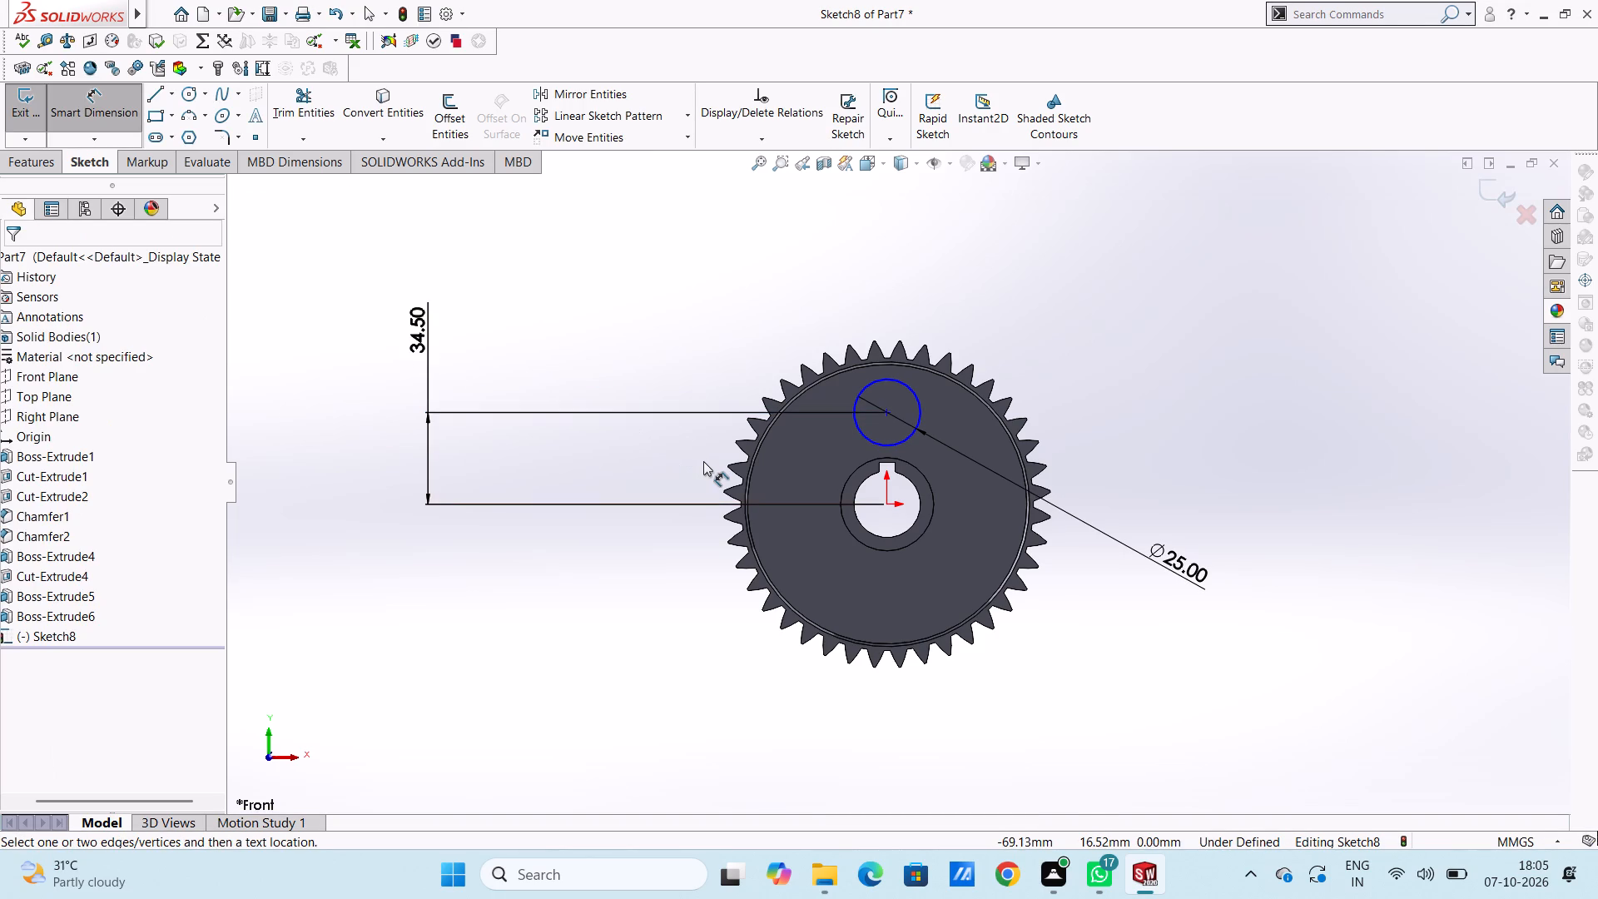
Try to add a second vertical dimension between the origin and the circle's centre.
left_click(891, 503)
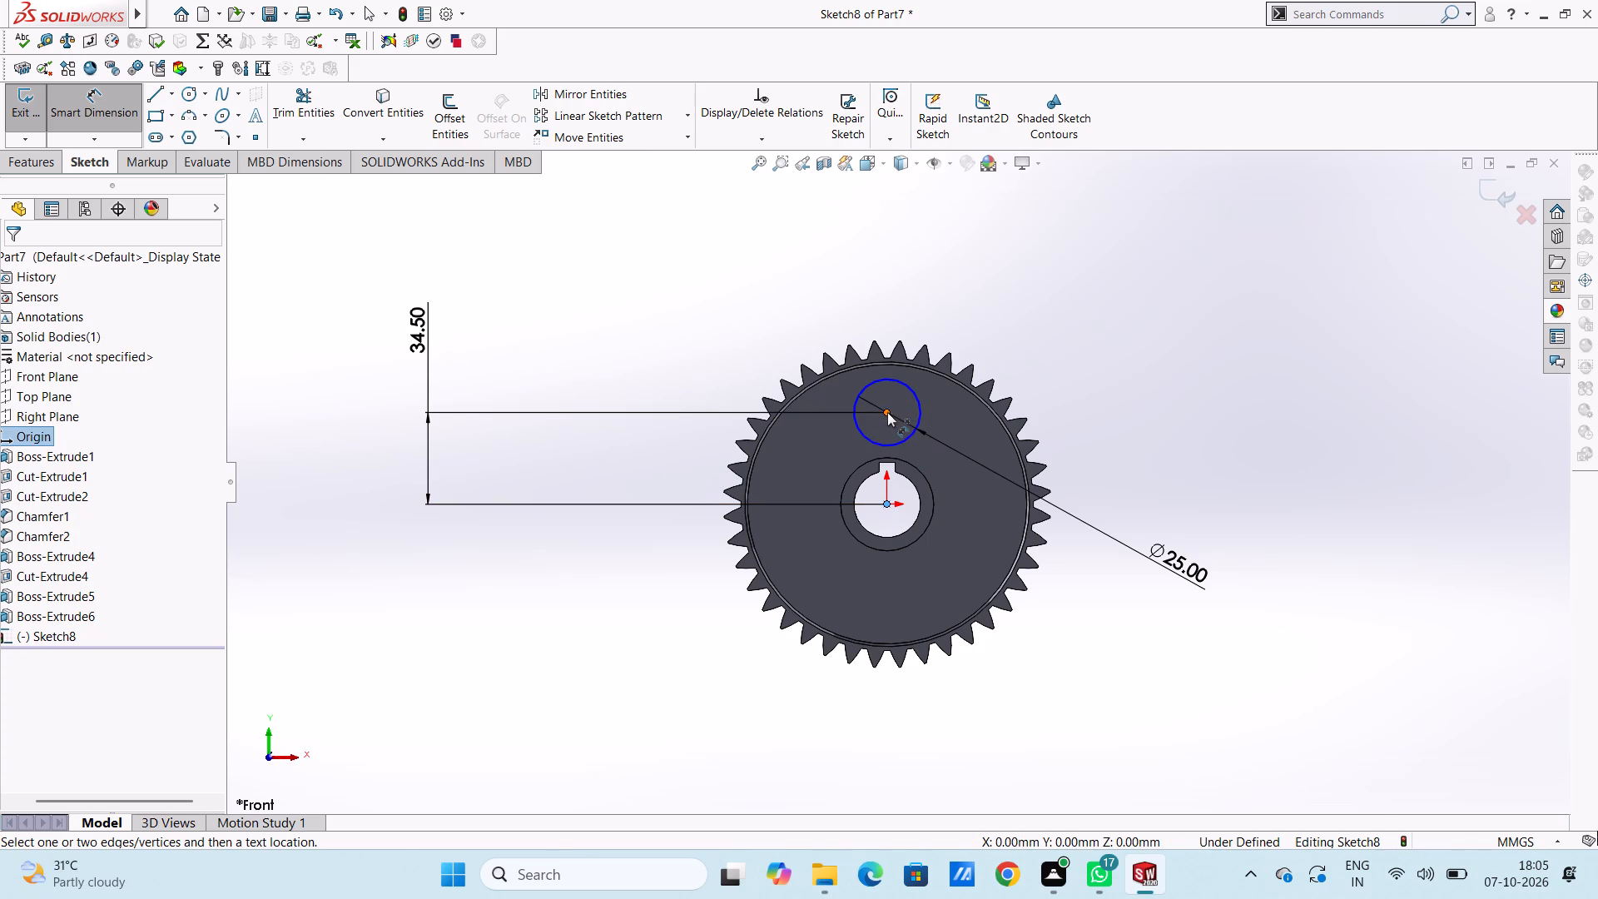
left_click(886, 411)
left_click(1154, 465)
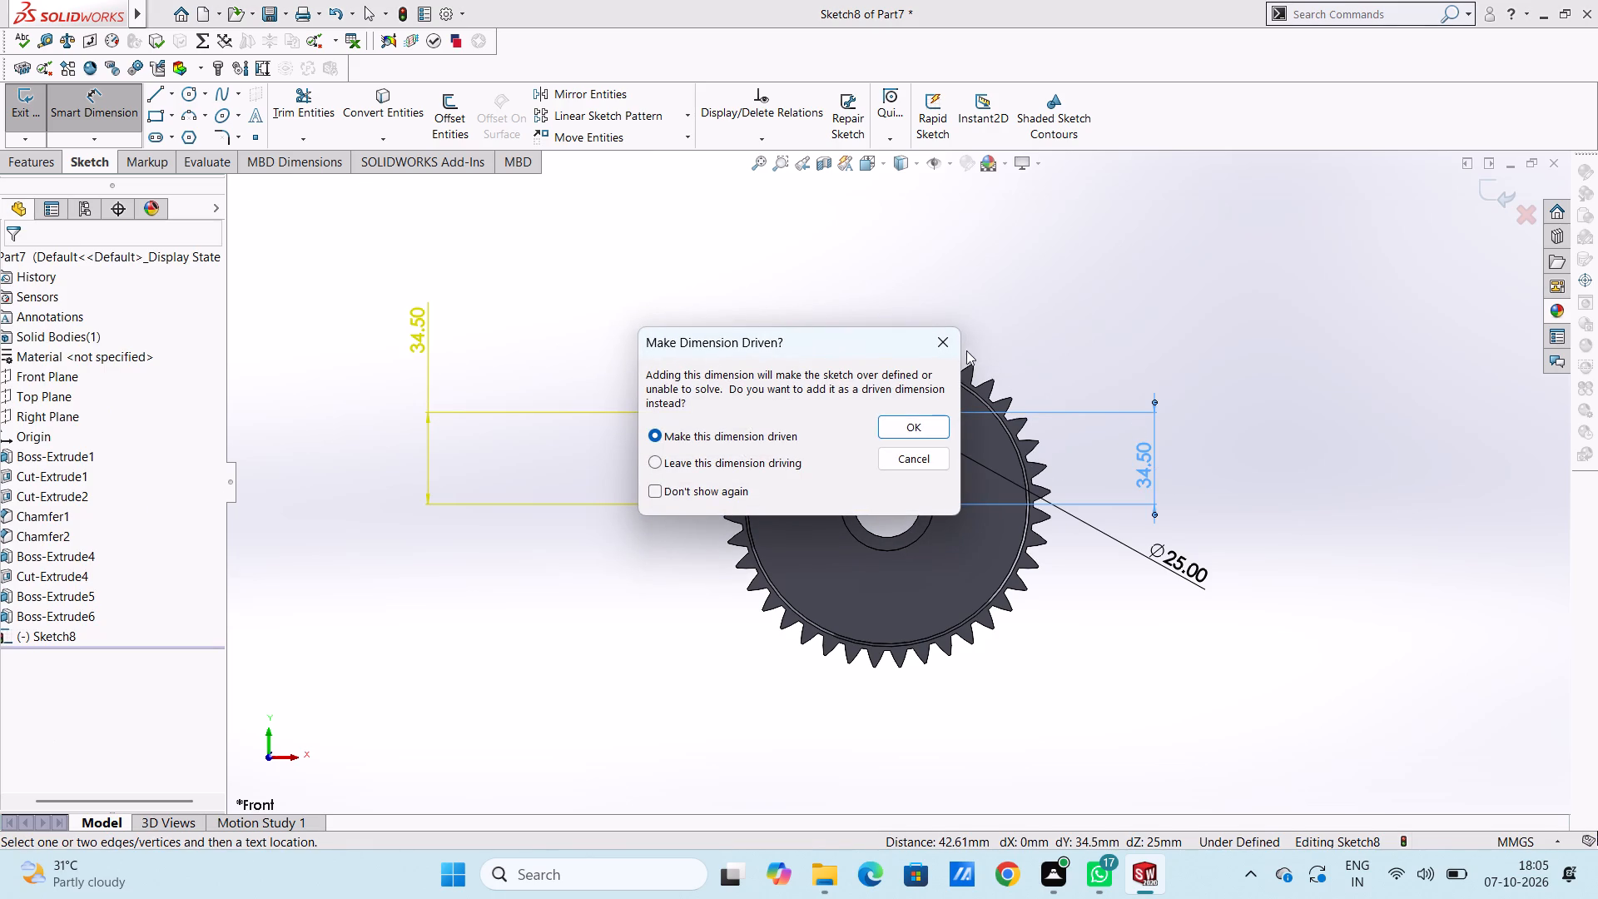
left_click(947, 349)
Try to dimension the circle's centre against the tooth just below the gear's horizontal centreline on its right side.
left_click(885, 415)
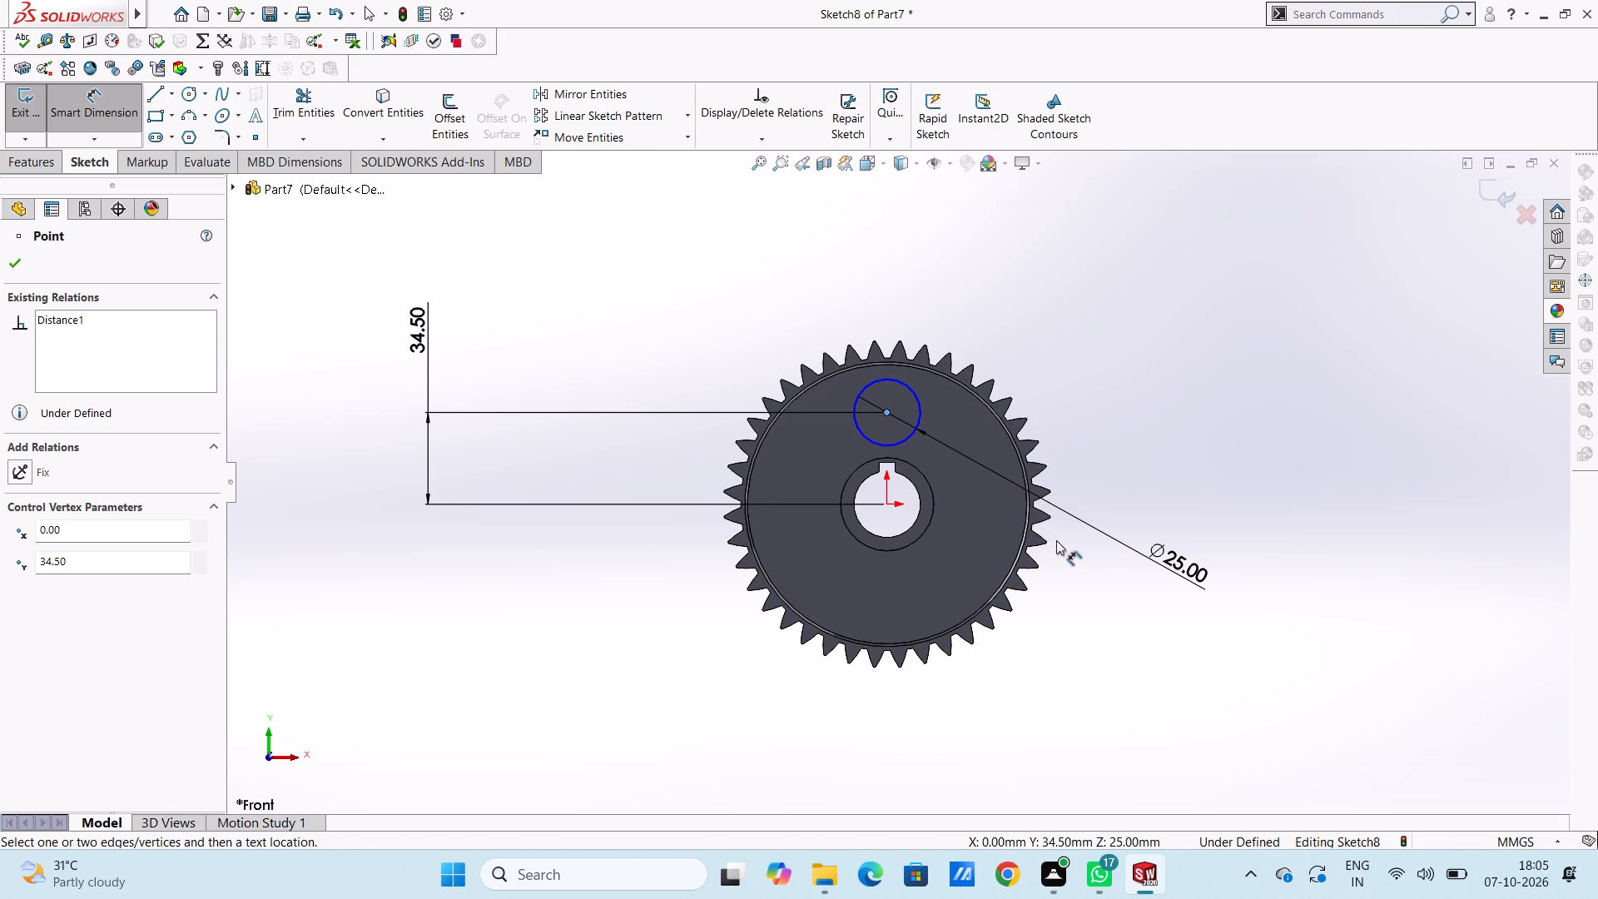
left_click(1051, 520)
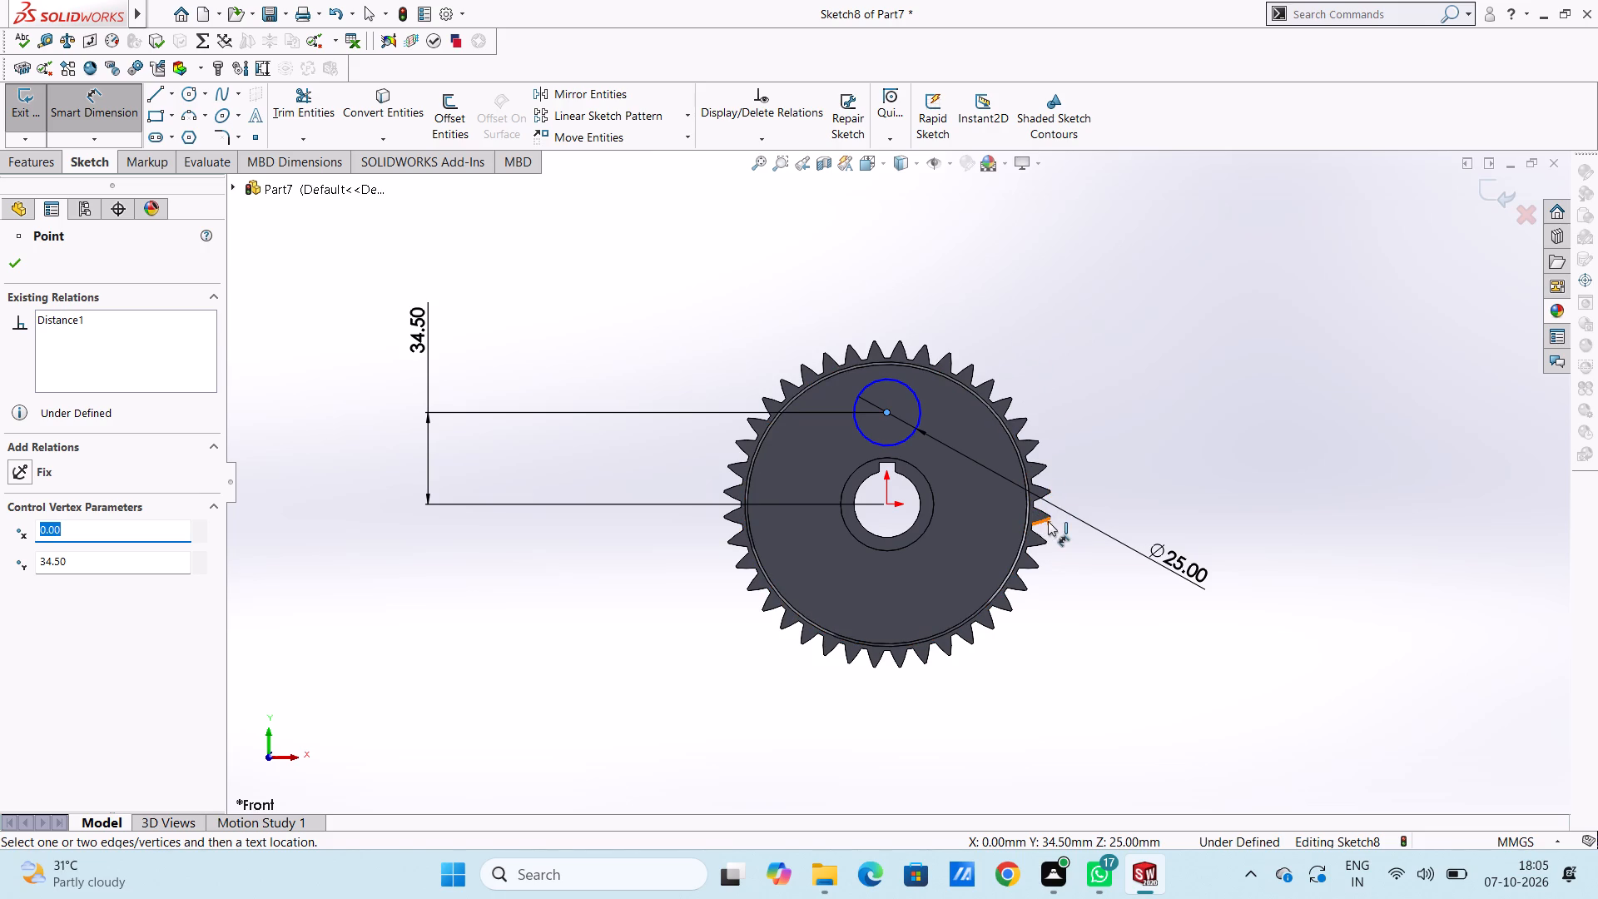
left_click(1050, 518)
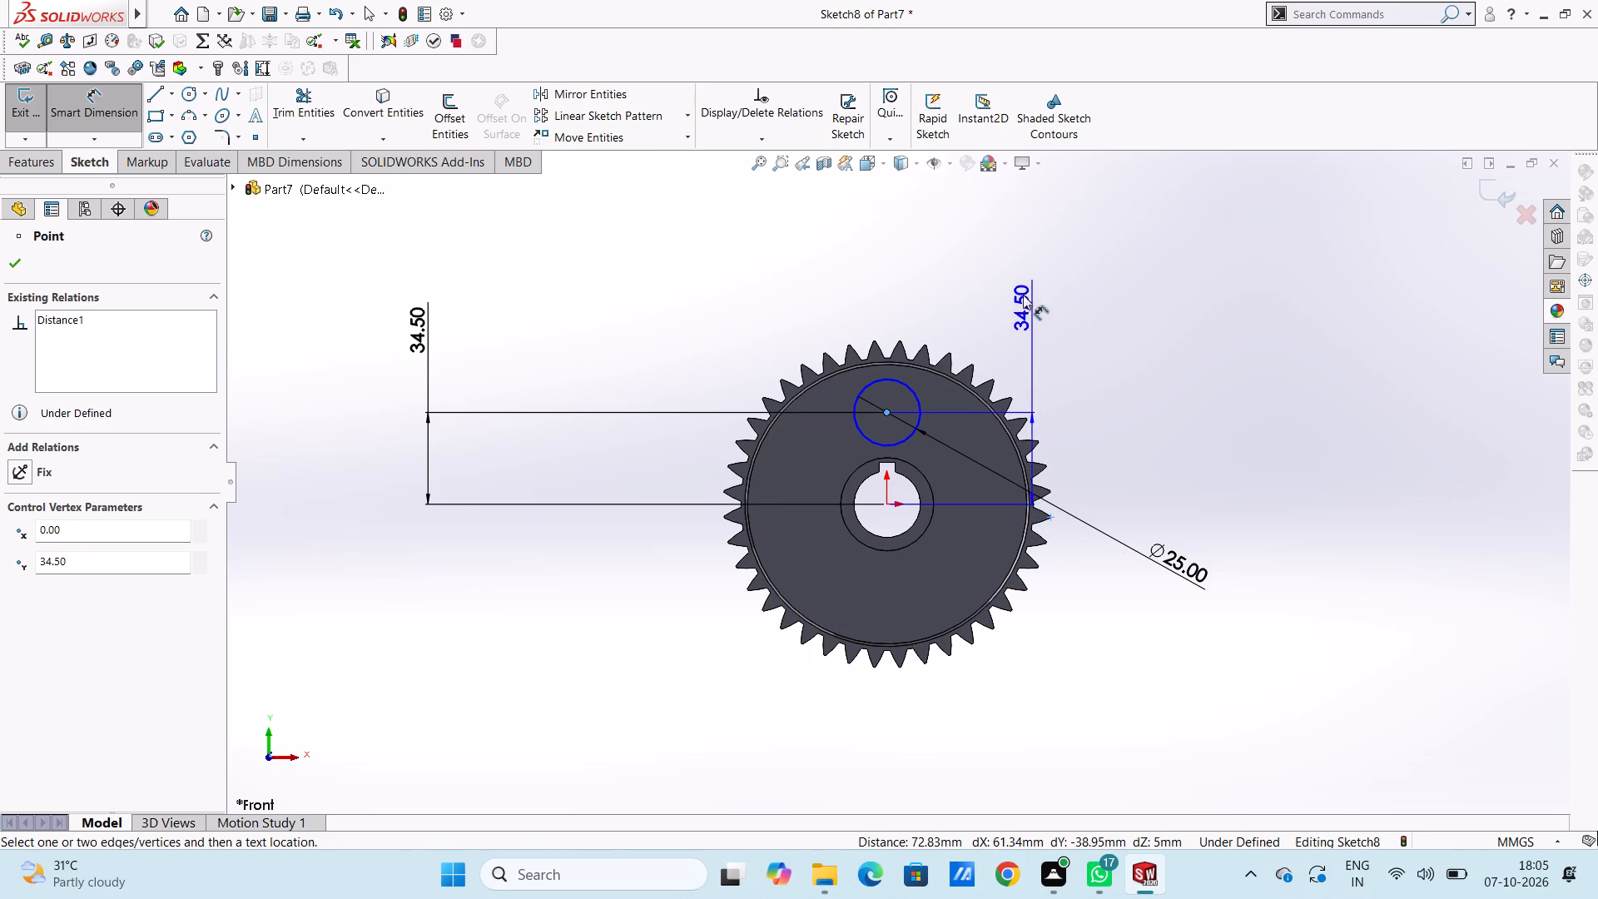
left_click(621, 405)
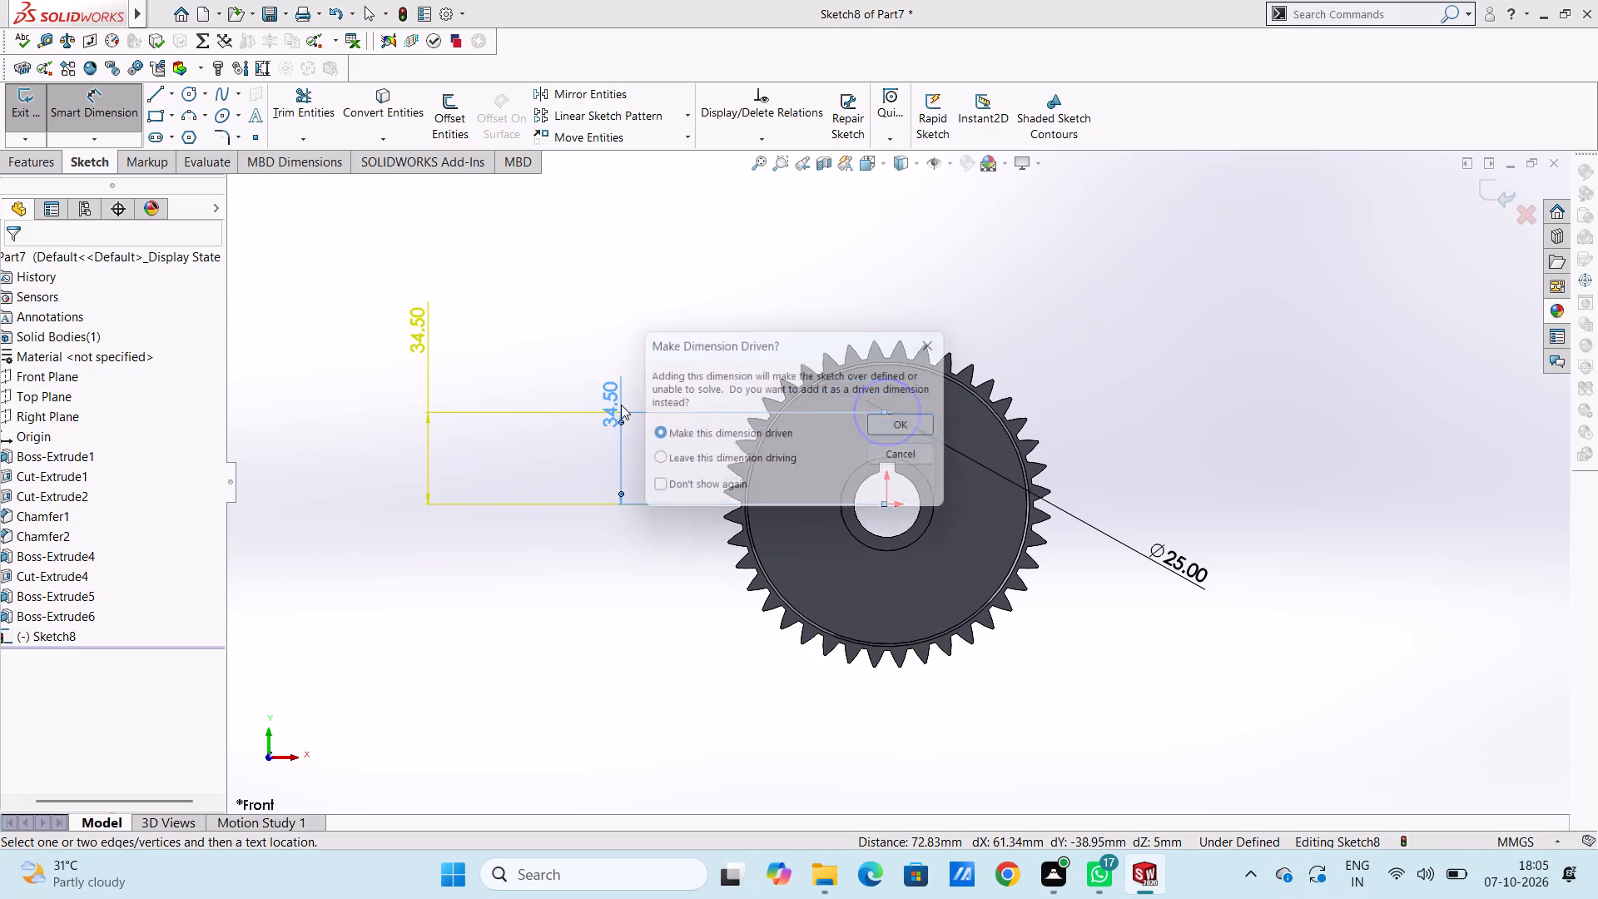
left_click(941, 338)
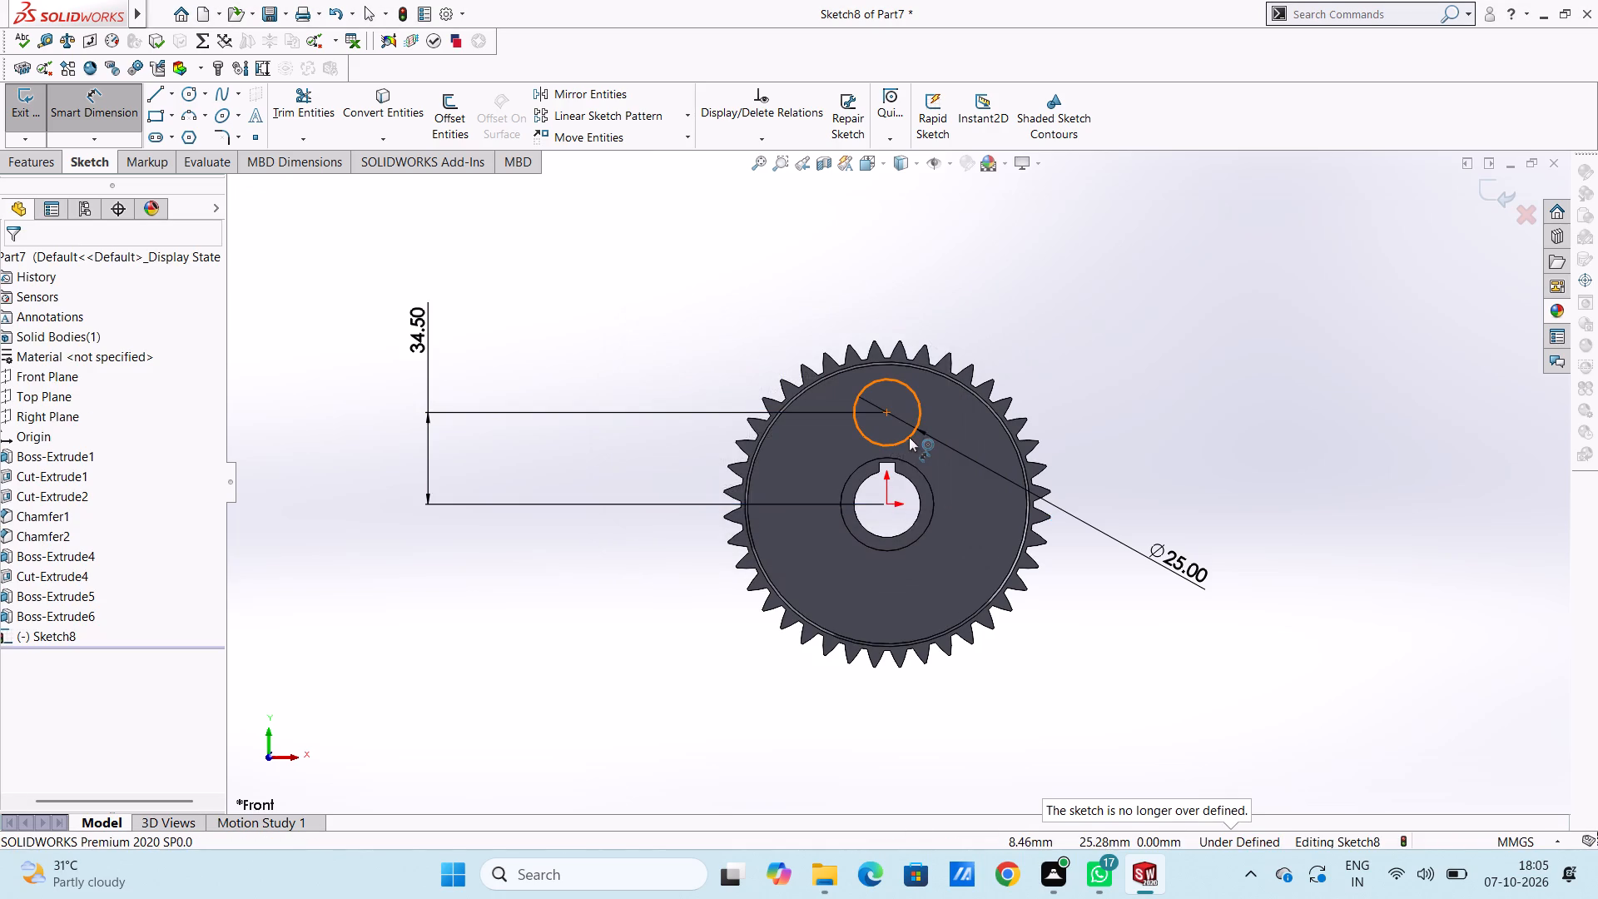
Dimension the horizontal distance from the circle's centre to the tip corner of the tooth just above the gear's right-hand centreline.
scroll(909, 427, "down", 4)
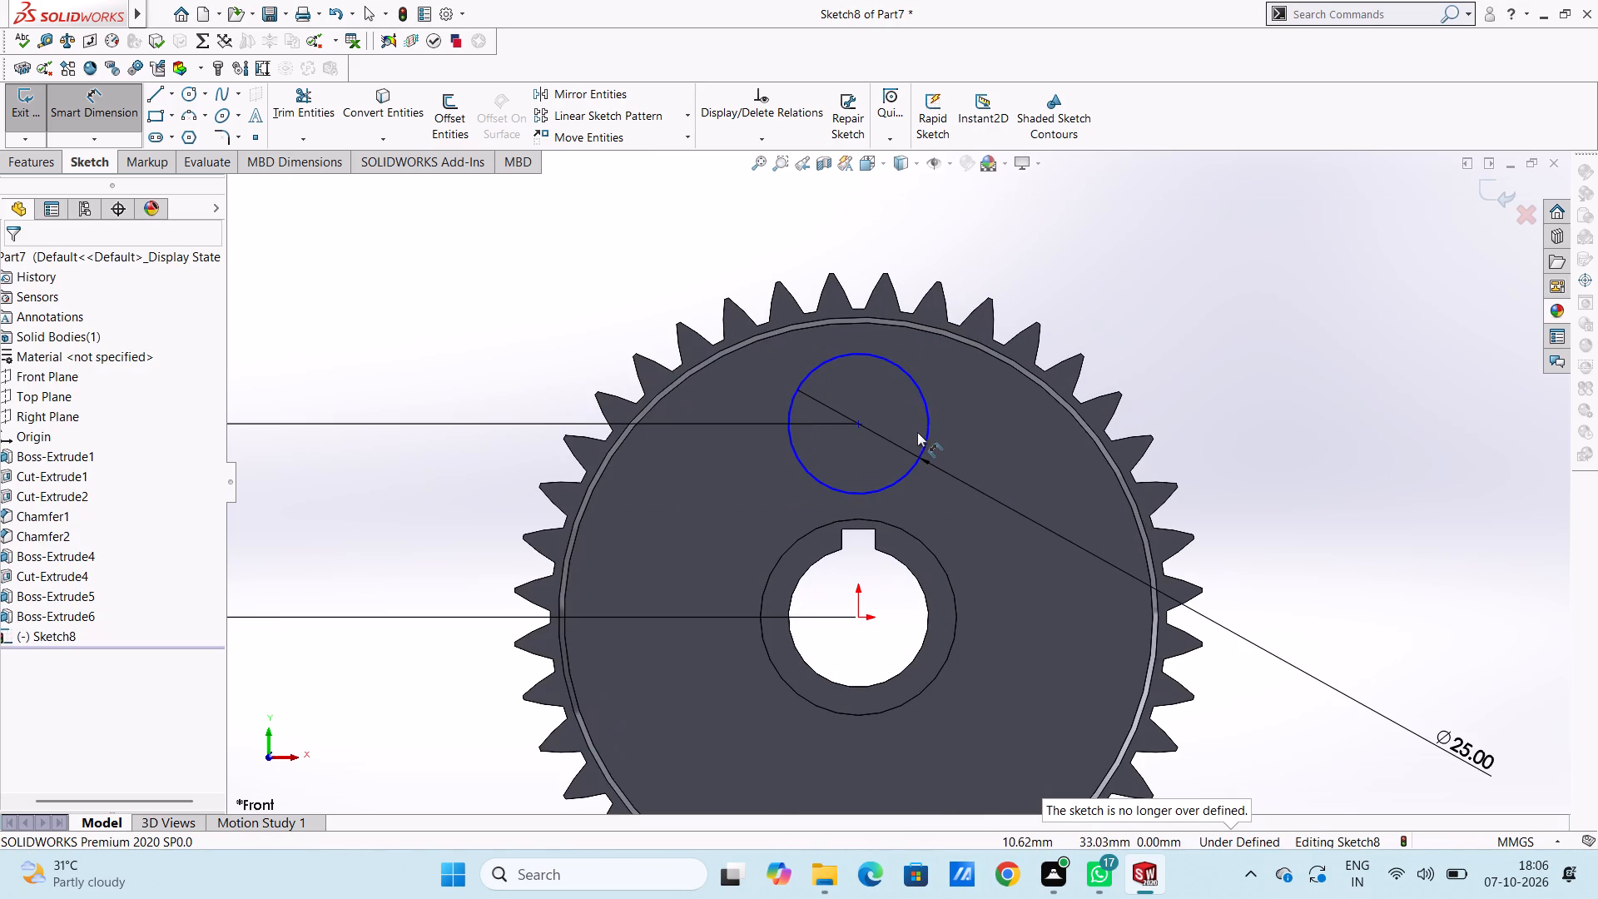
left_click(856, 424)
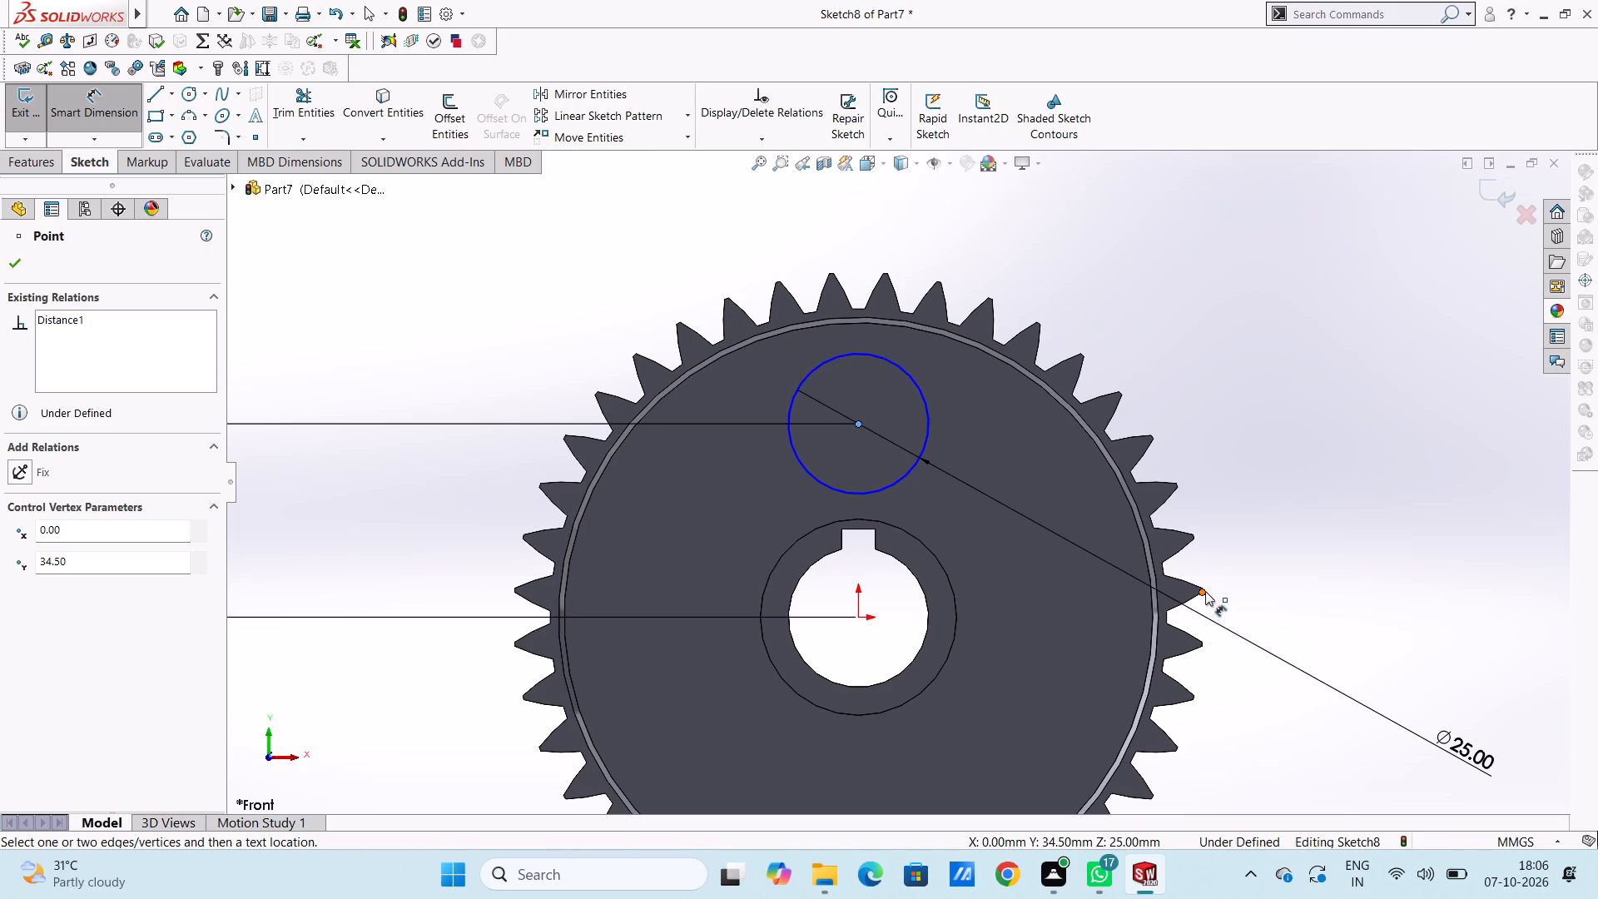
scroll(1194, 595, "down", 5)
scroll(1094, 543, "down", 8)
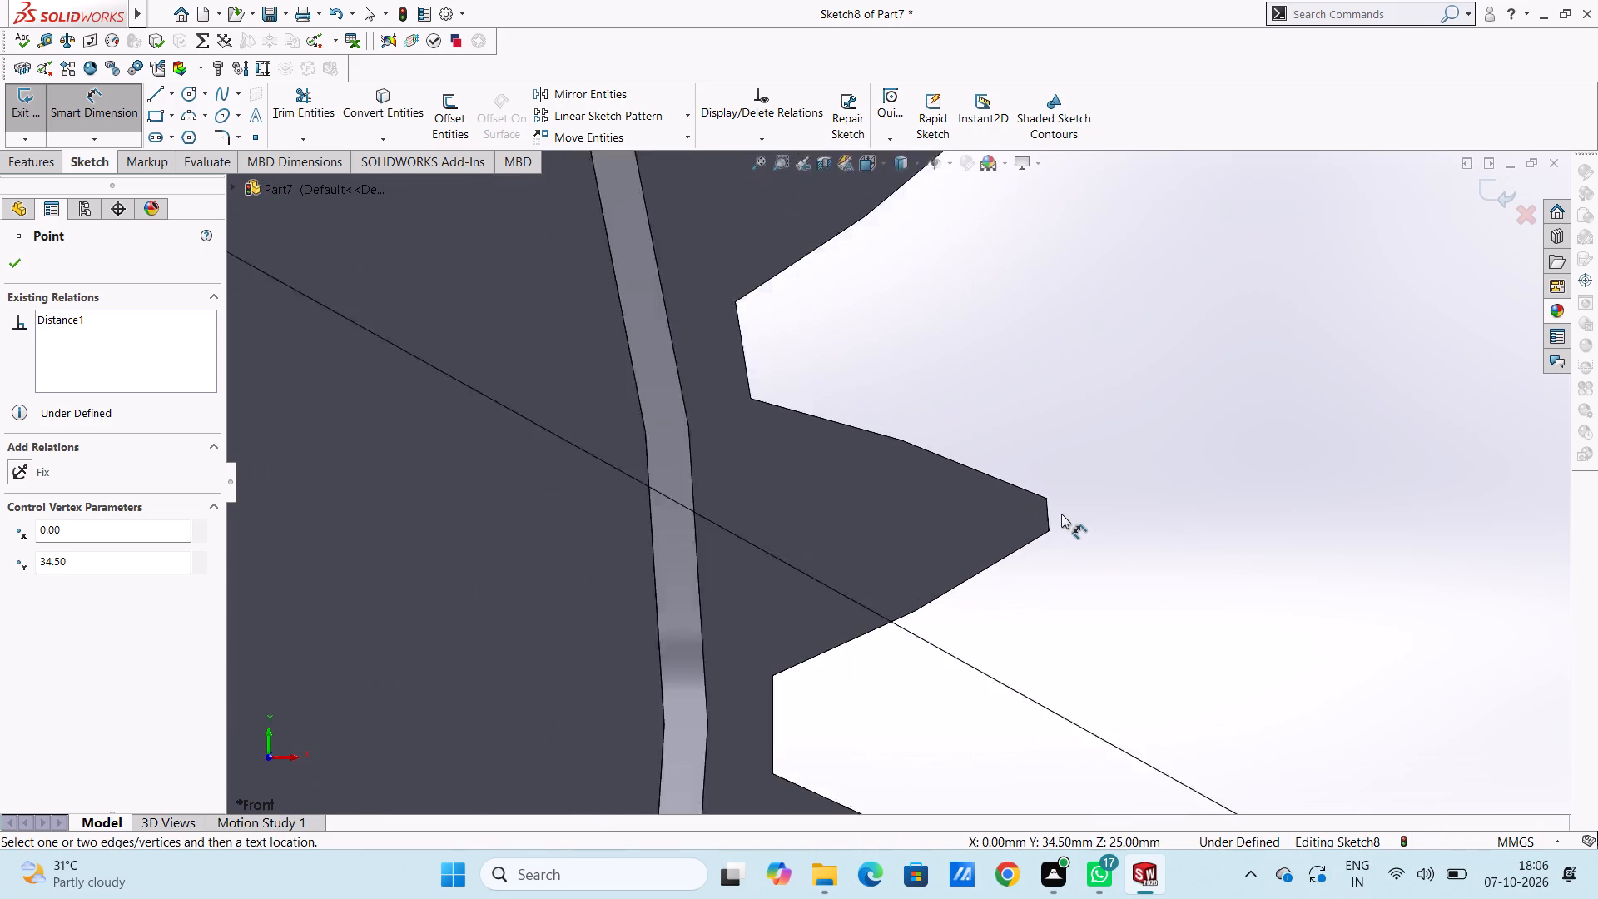
scroll(1061, 514, "down", 1)
left_click(1011, 536)
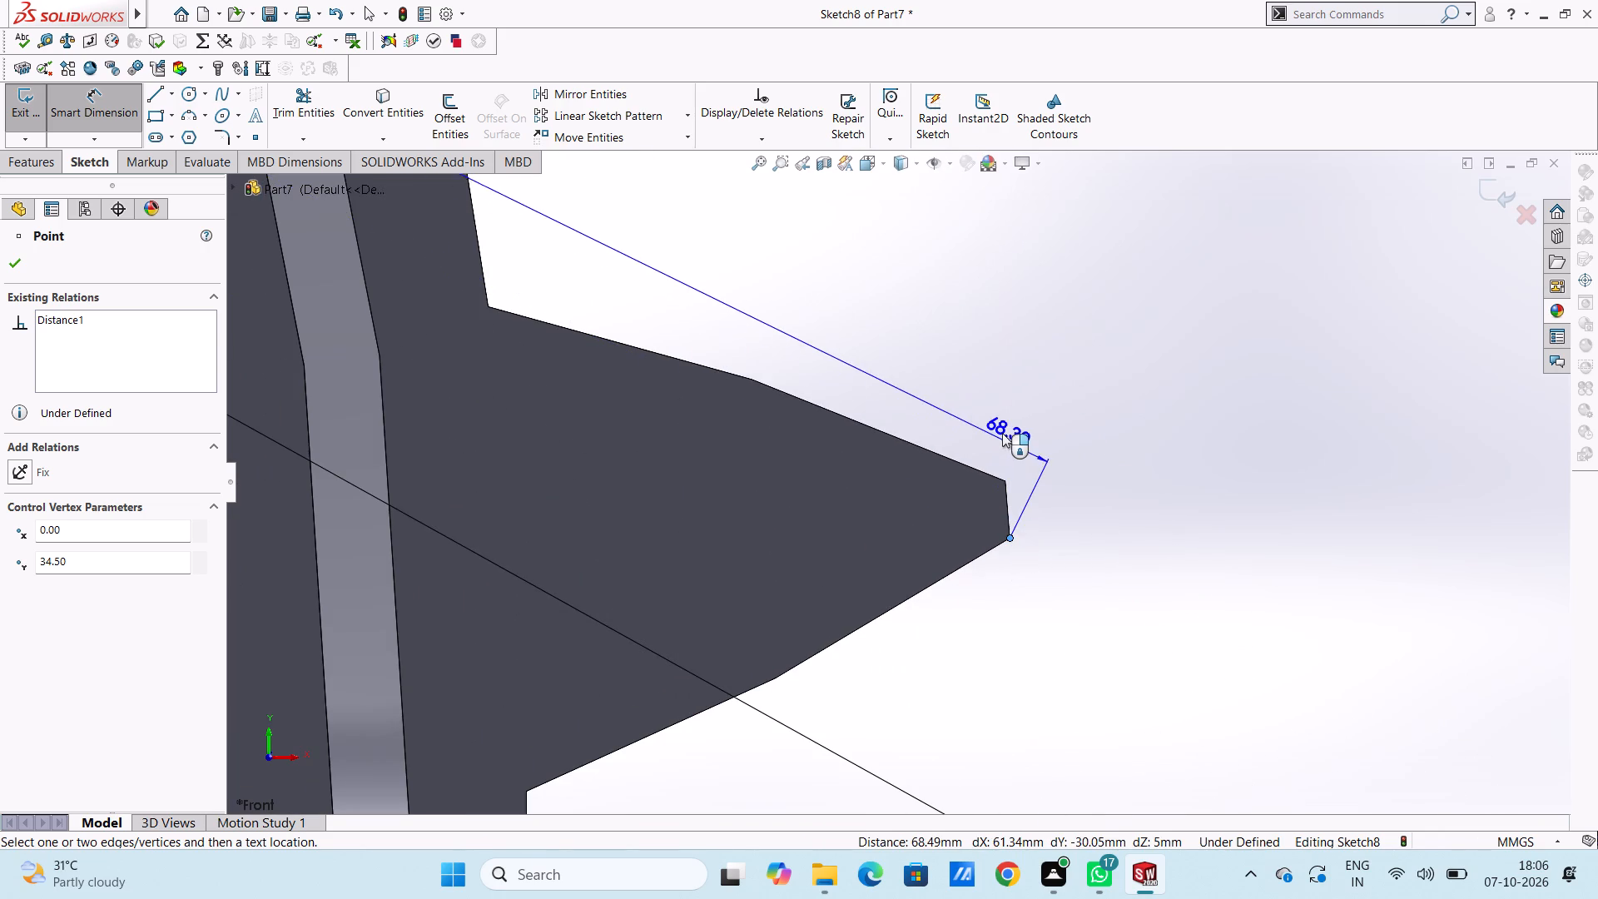
scroll(999, 423, "up", 8)
scroll(930, 375, "up", 5)
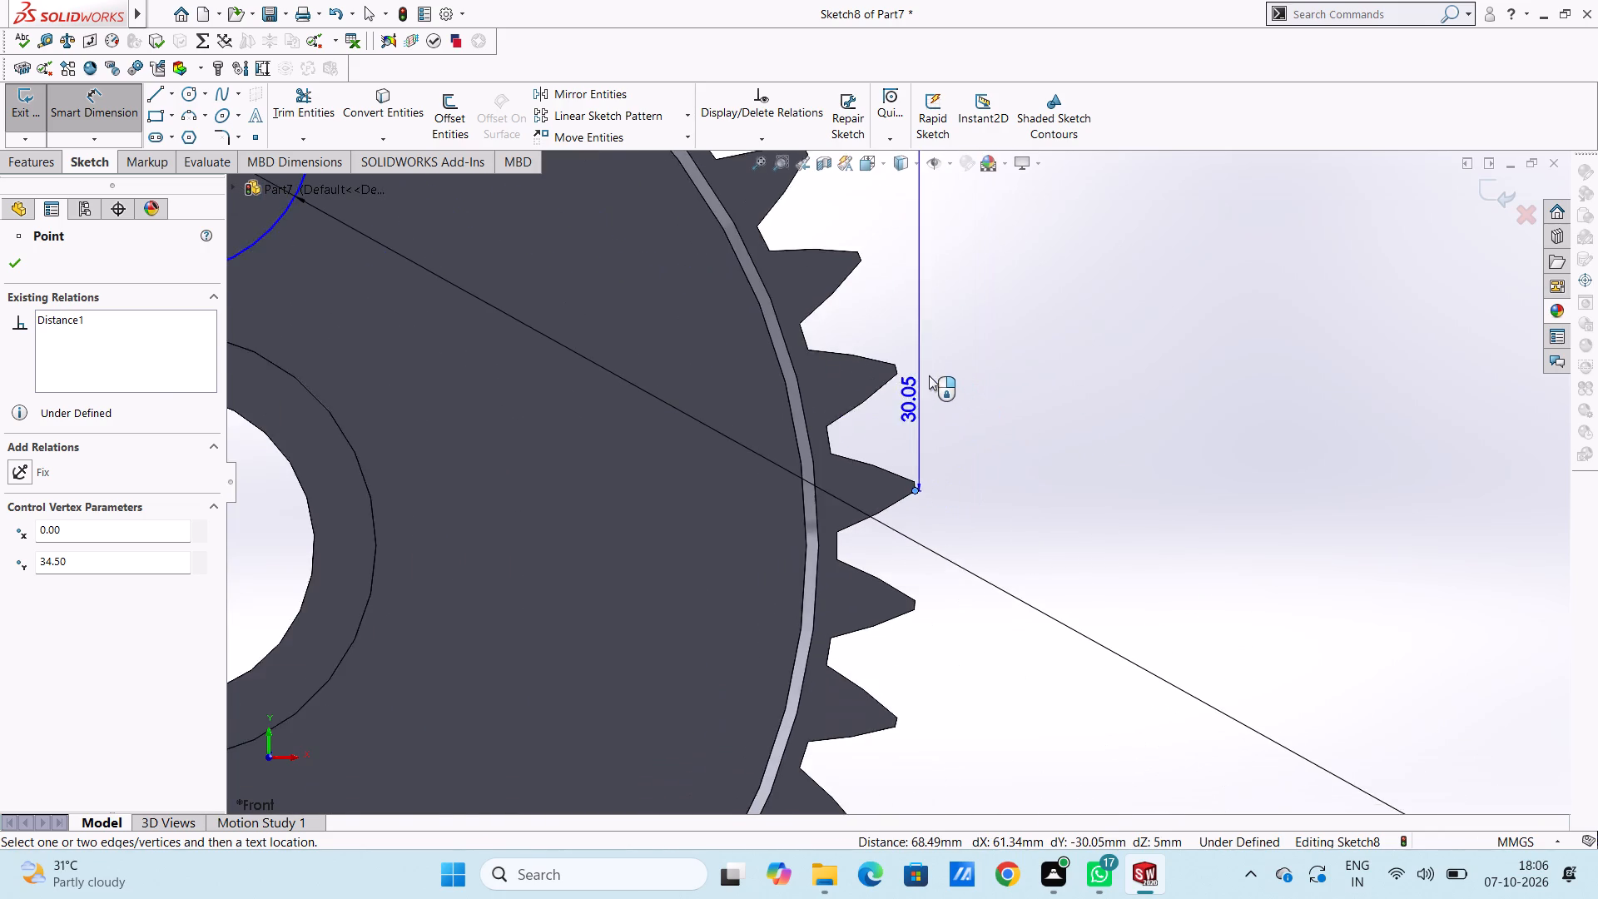
scroll(918, 380, "up", 4)
scroll(797, 261, "up", 4)
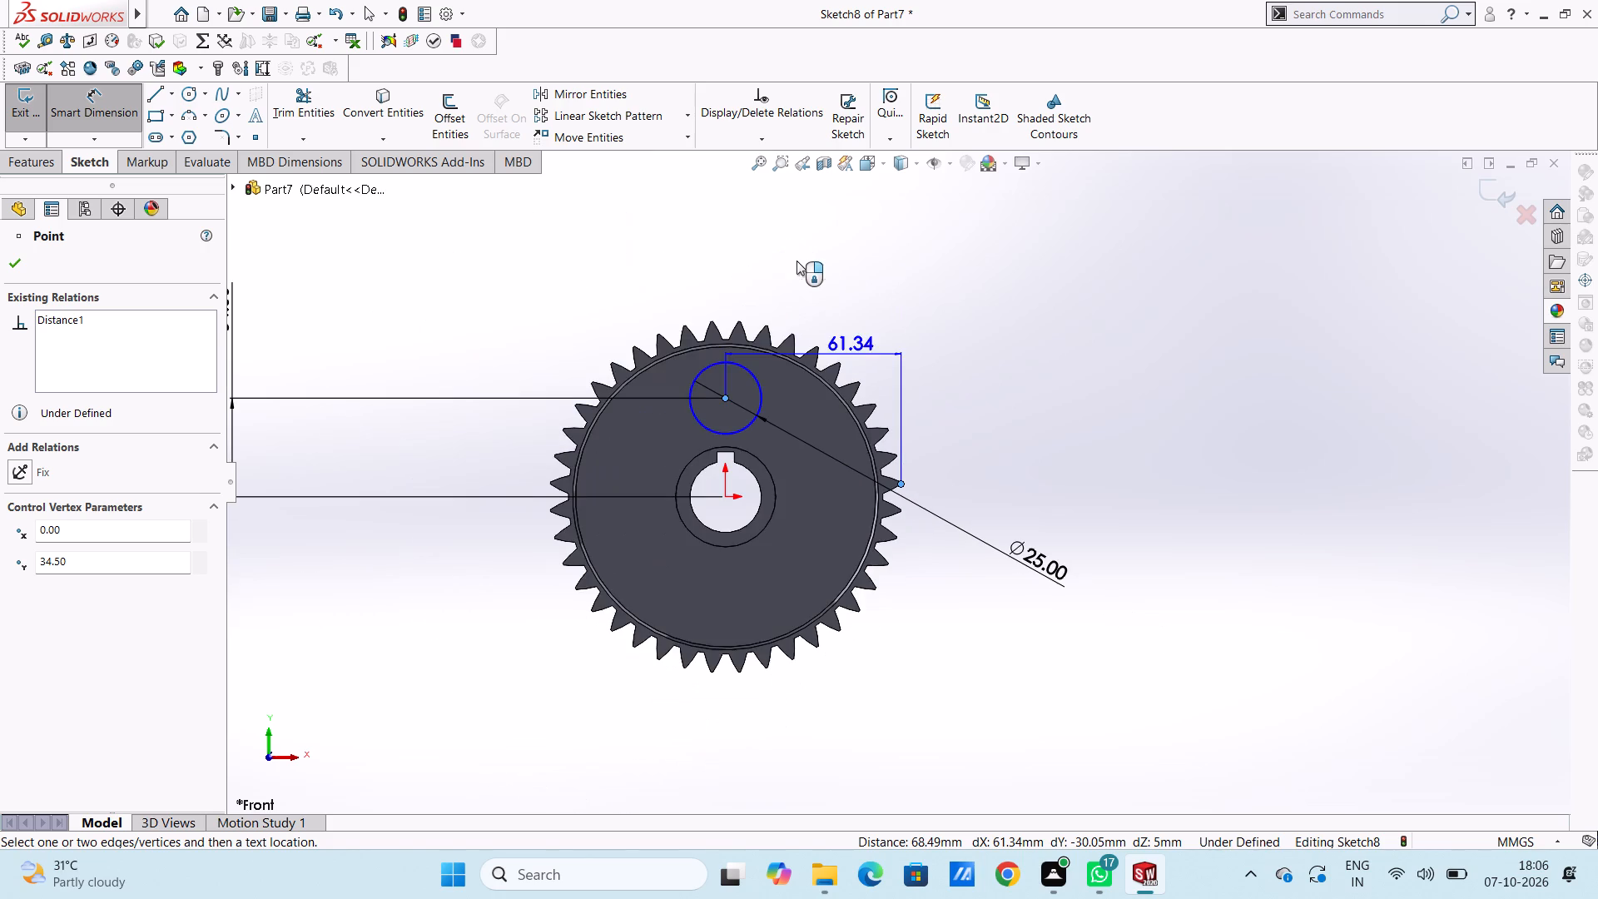
left_click(799, 236)
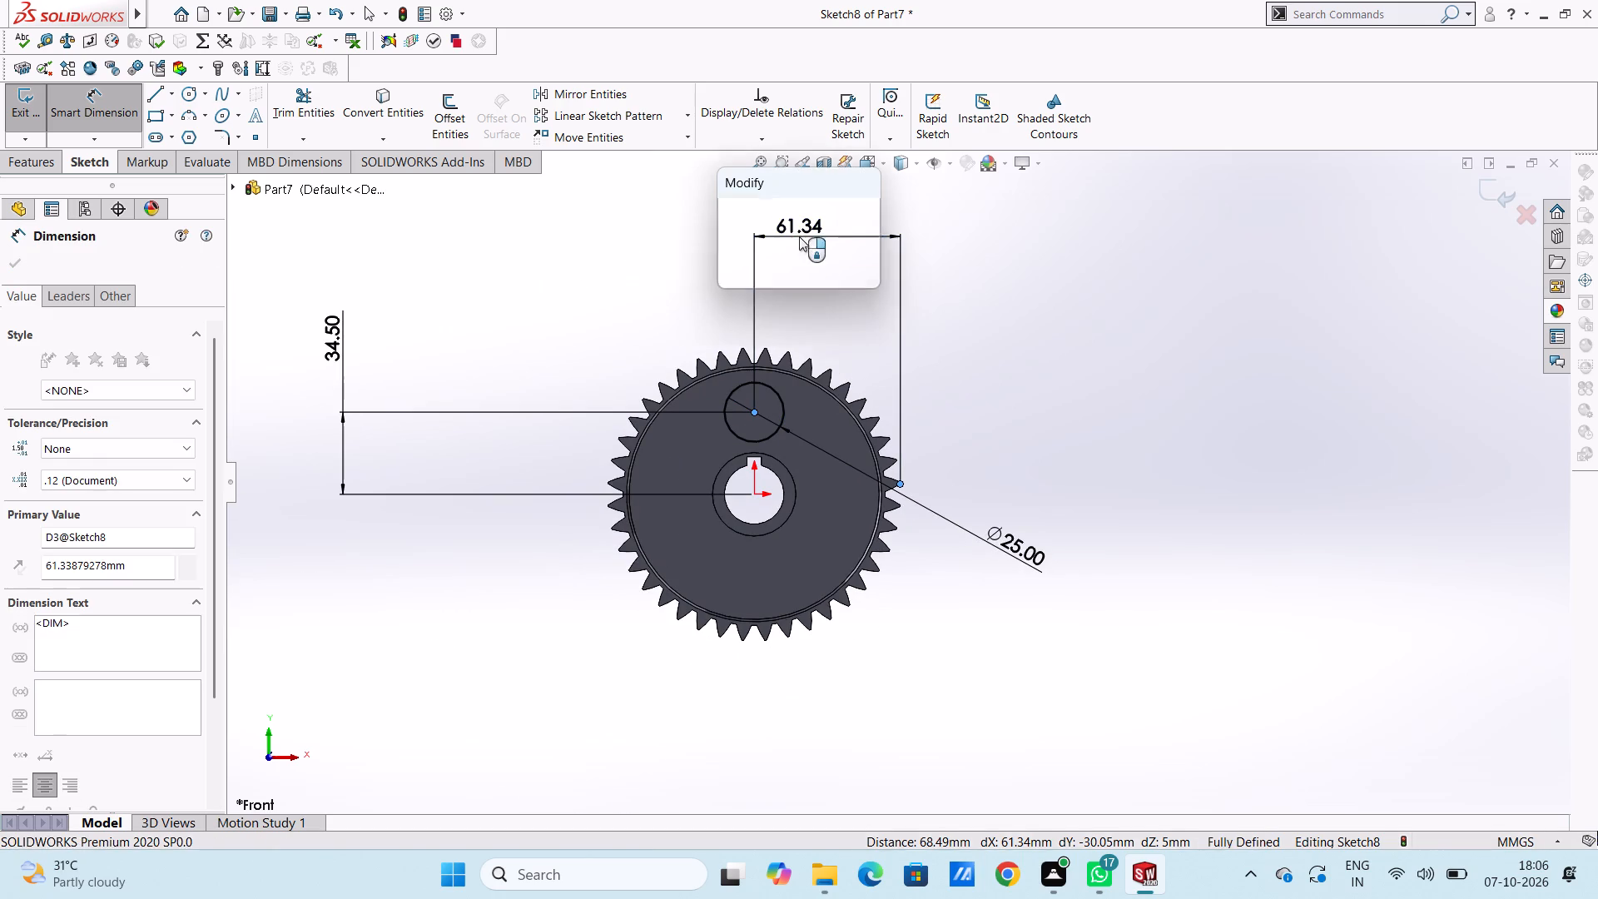
left_click(736, 211)
left_click(671, 247)
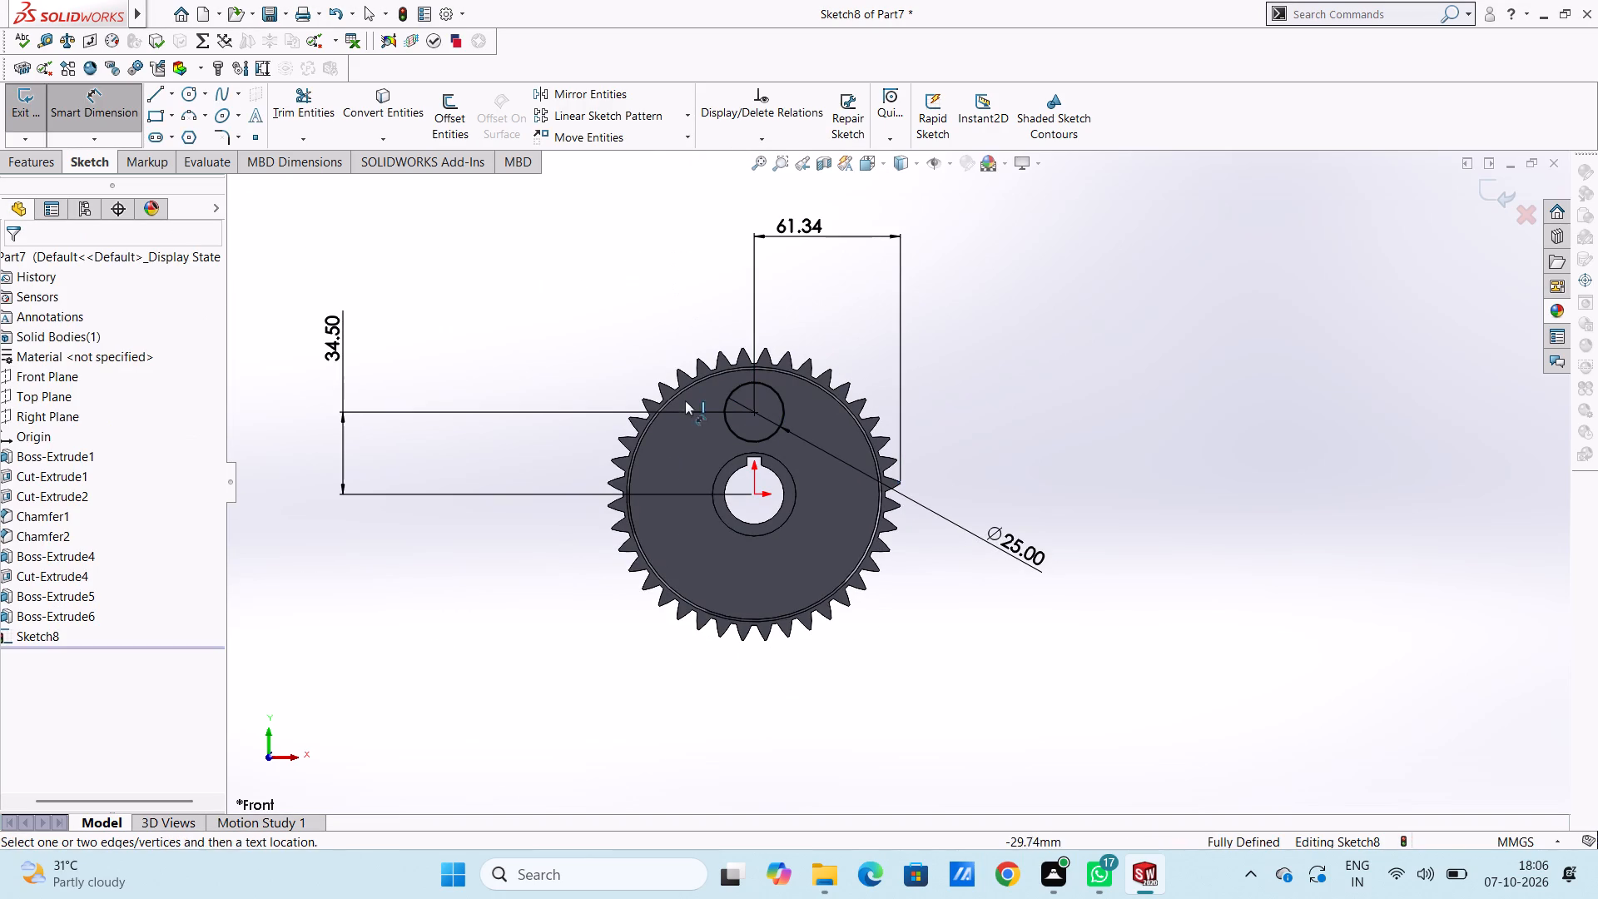
scroll(702, 482, "down", 1)
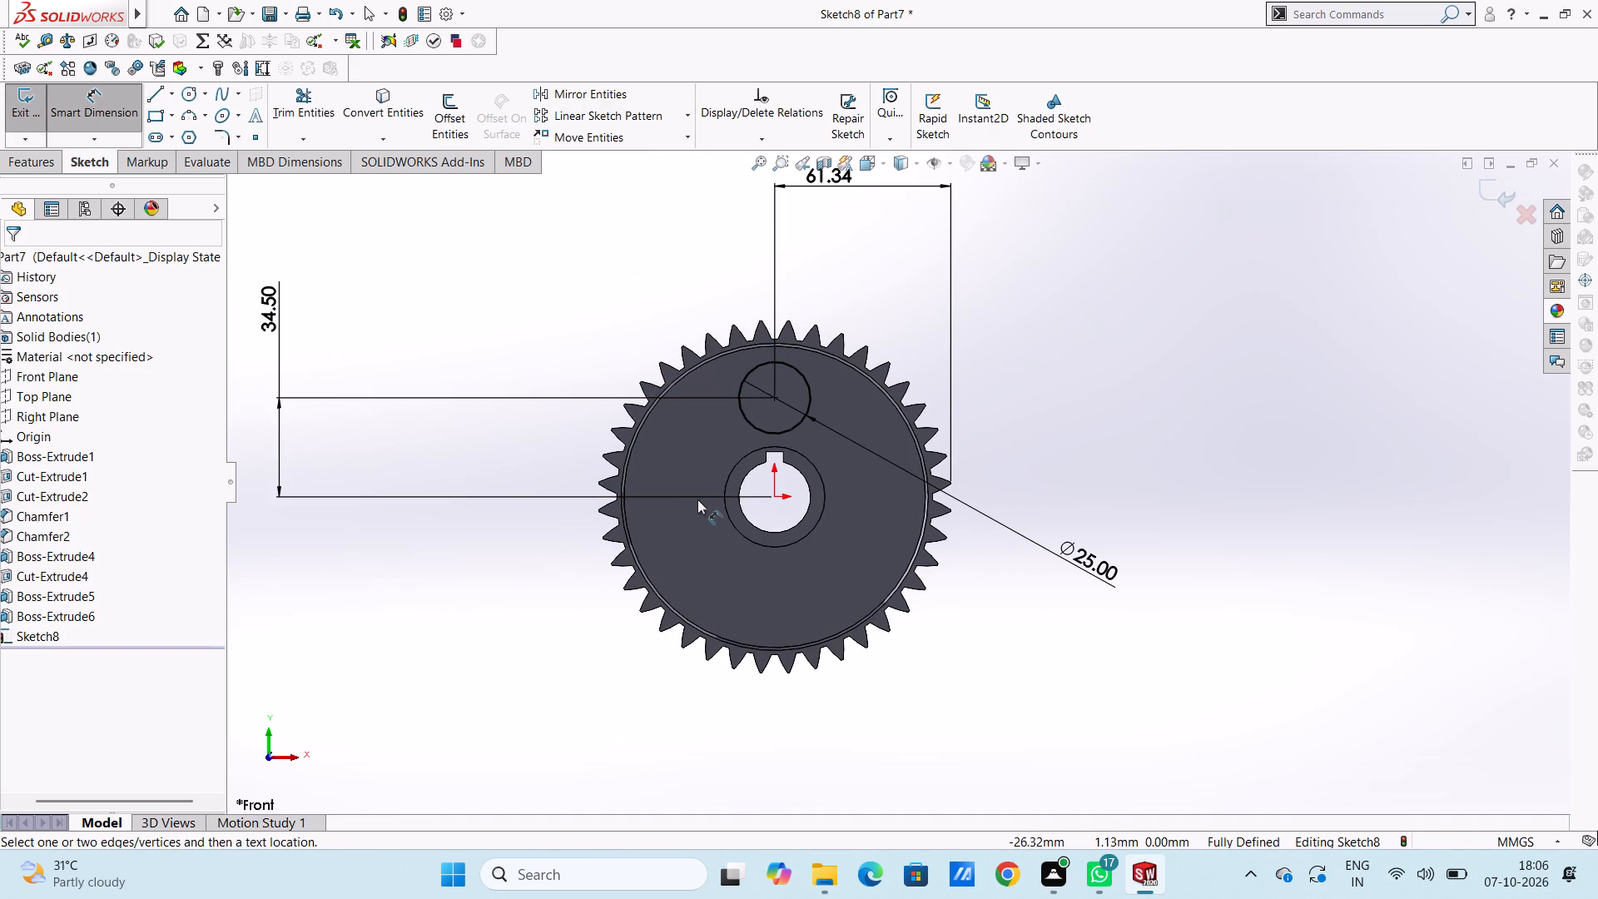
left_click(135, 116)
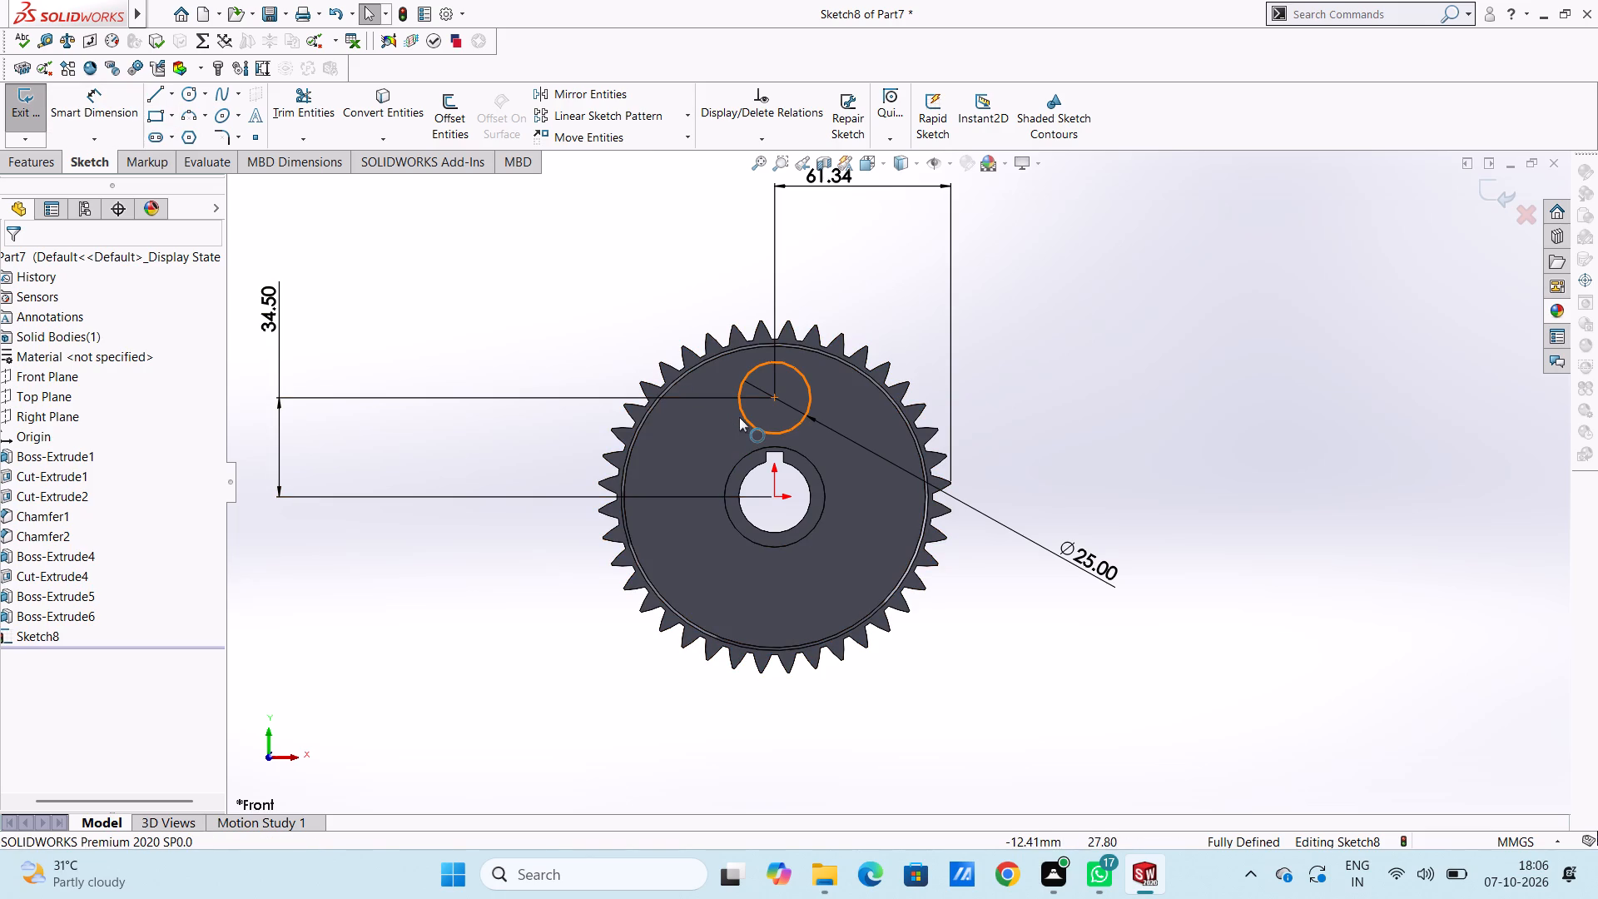
Create a circular sketch pattern of the 25 mm circle around the origin with 4 equally spaced instances over 360 degrees.
left_click(739, 417)
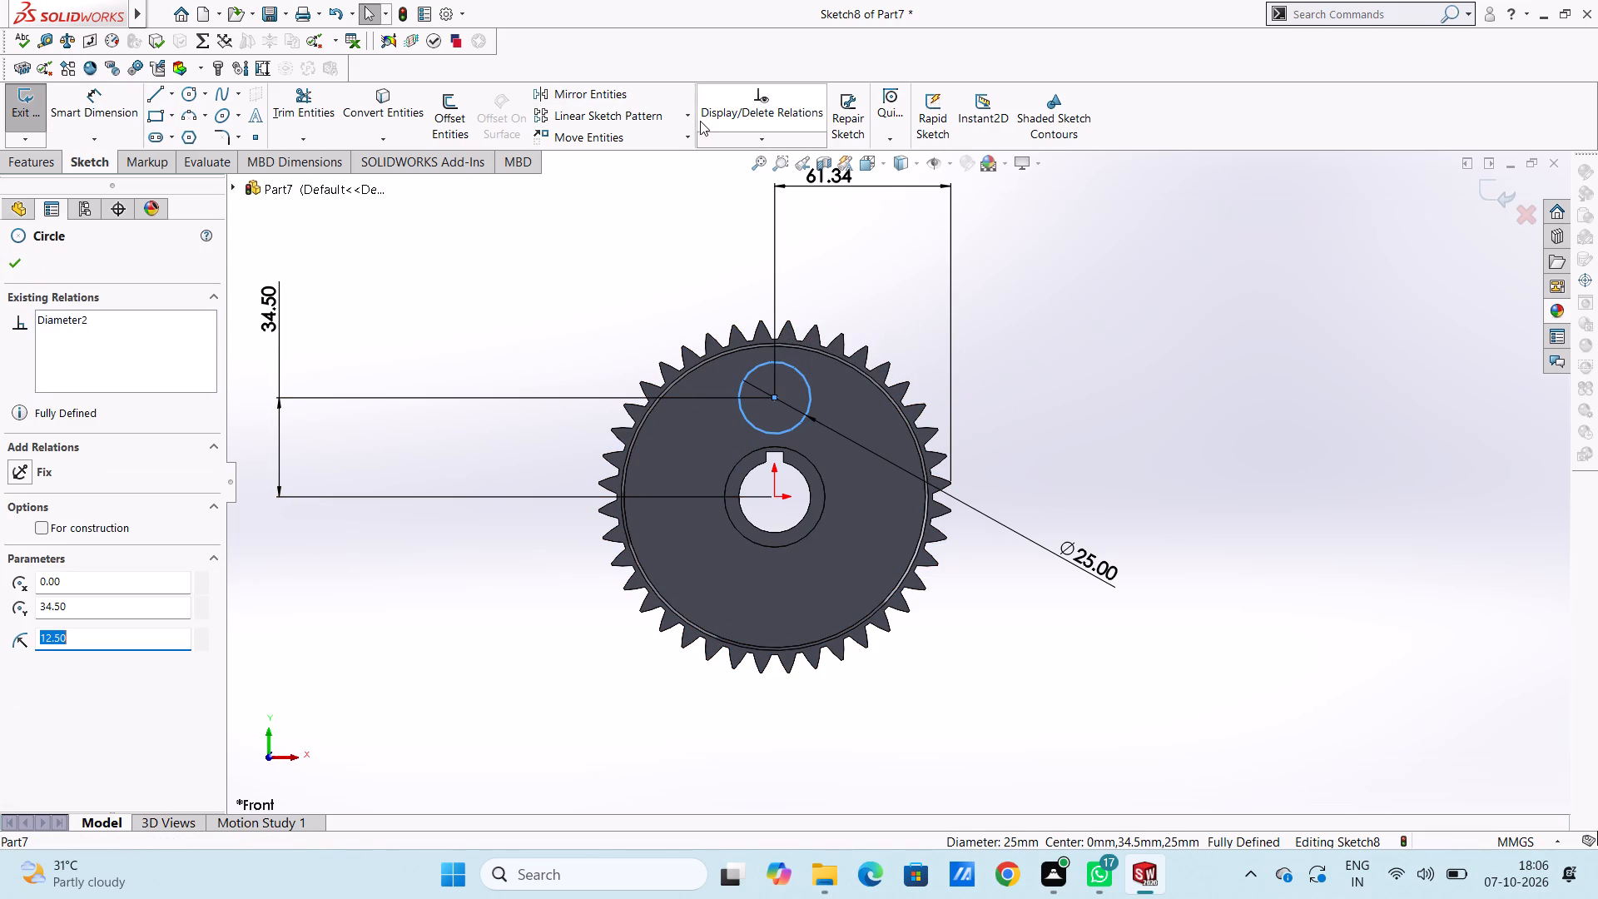
left_click(692, 117)
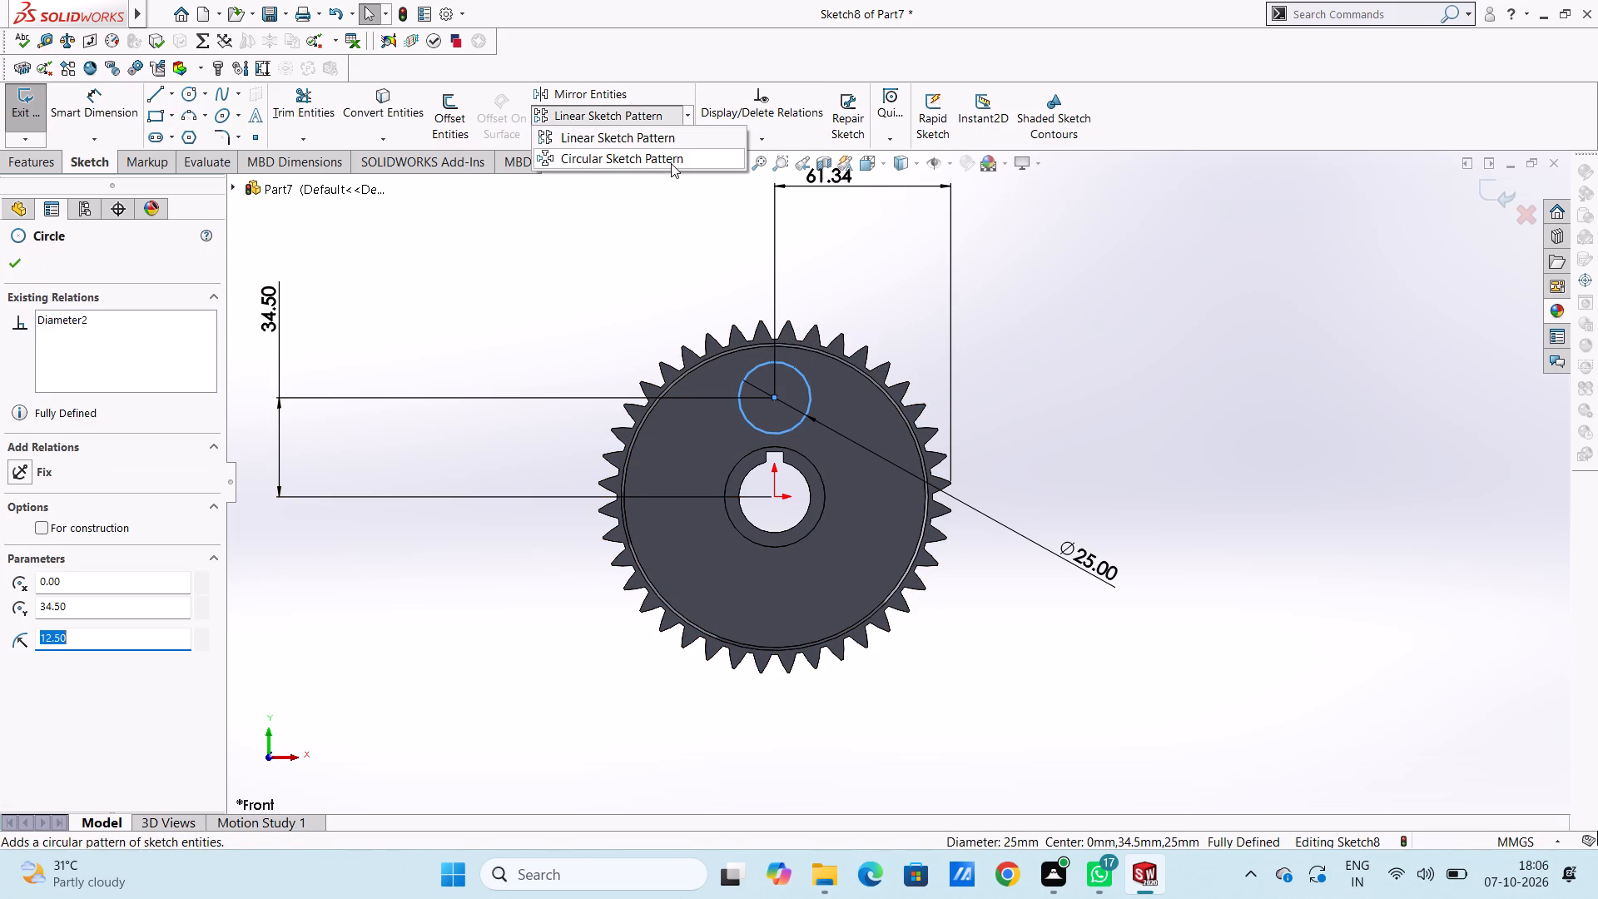
left_click(671, 163)
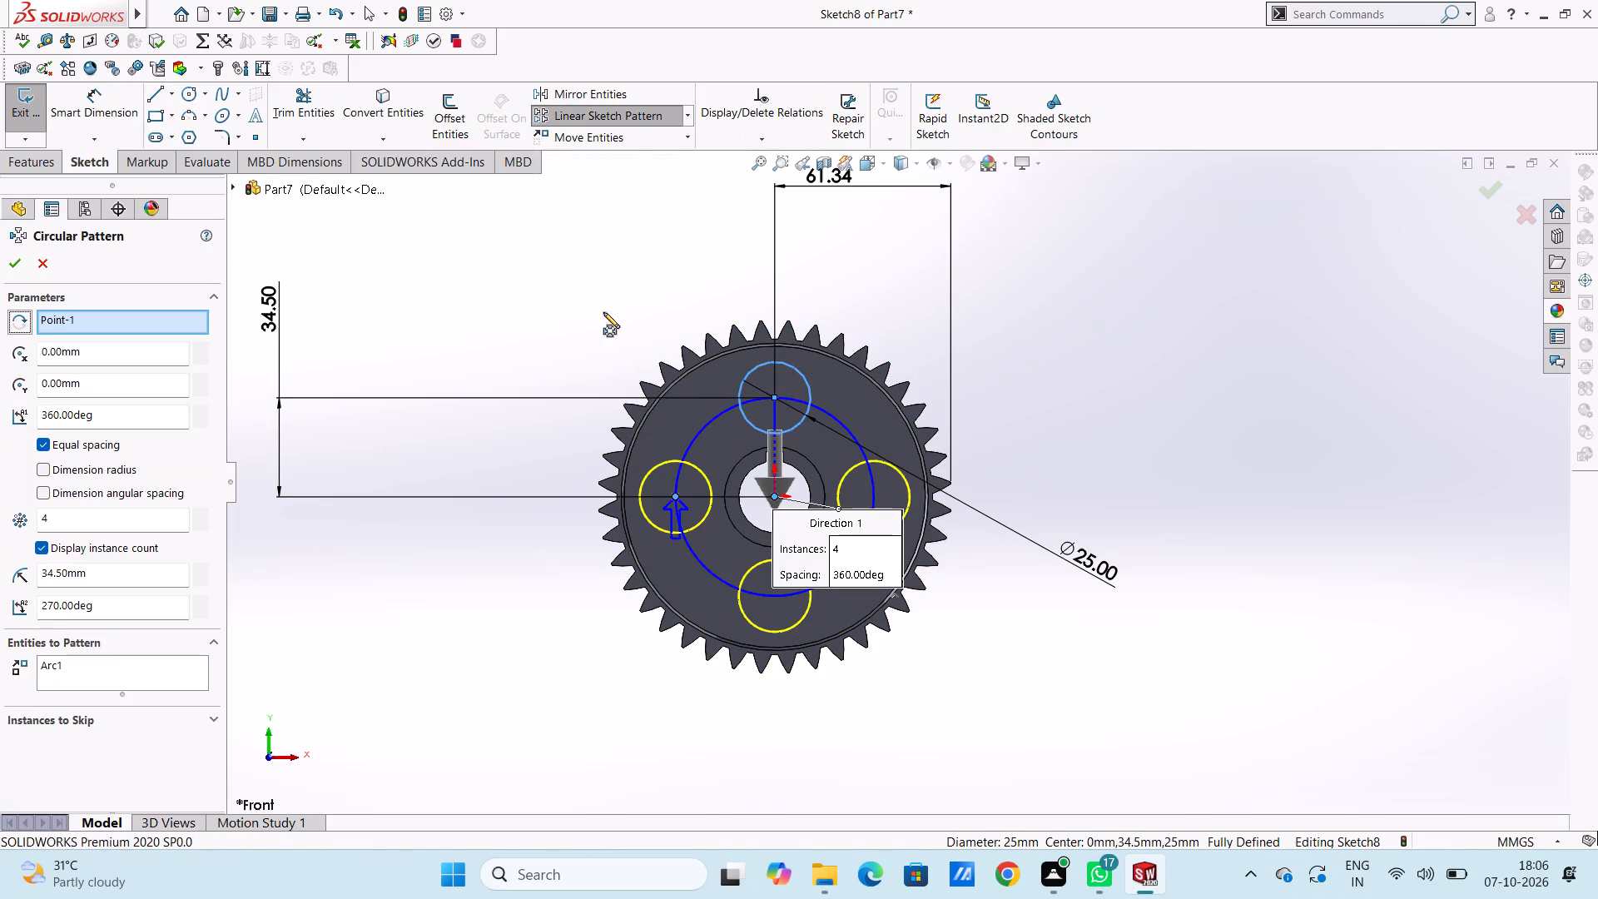
left_click(17, 268)
left_click(464, 328)
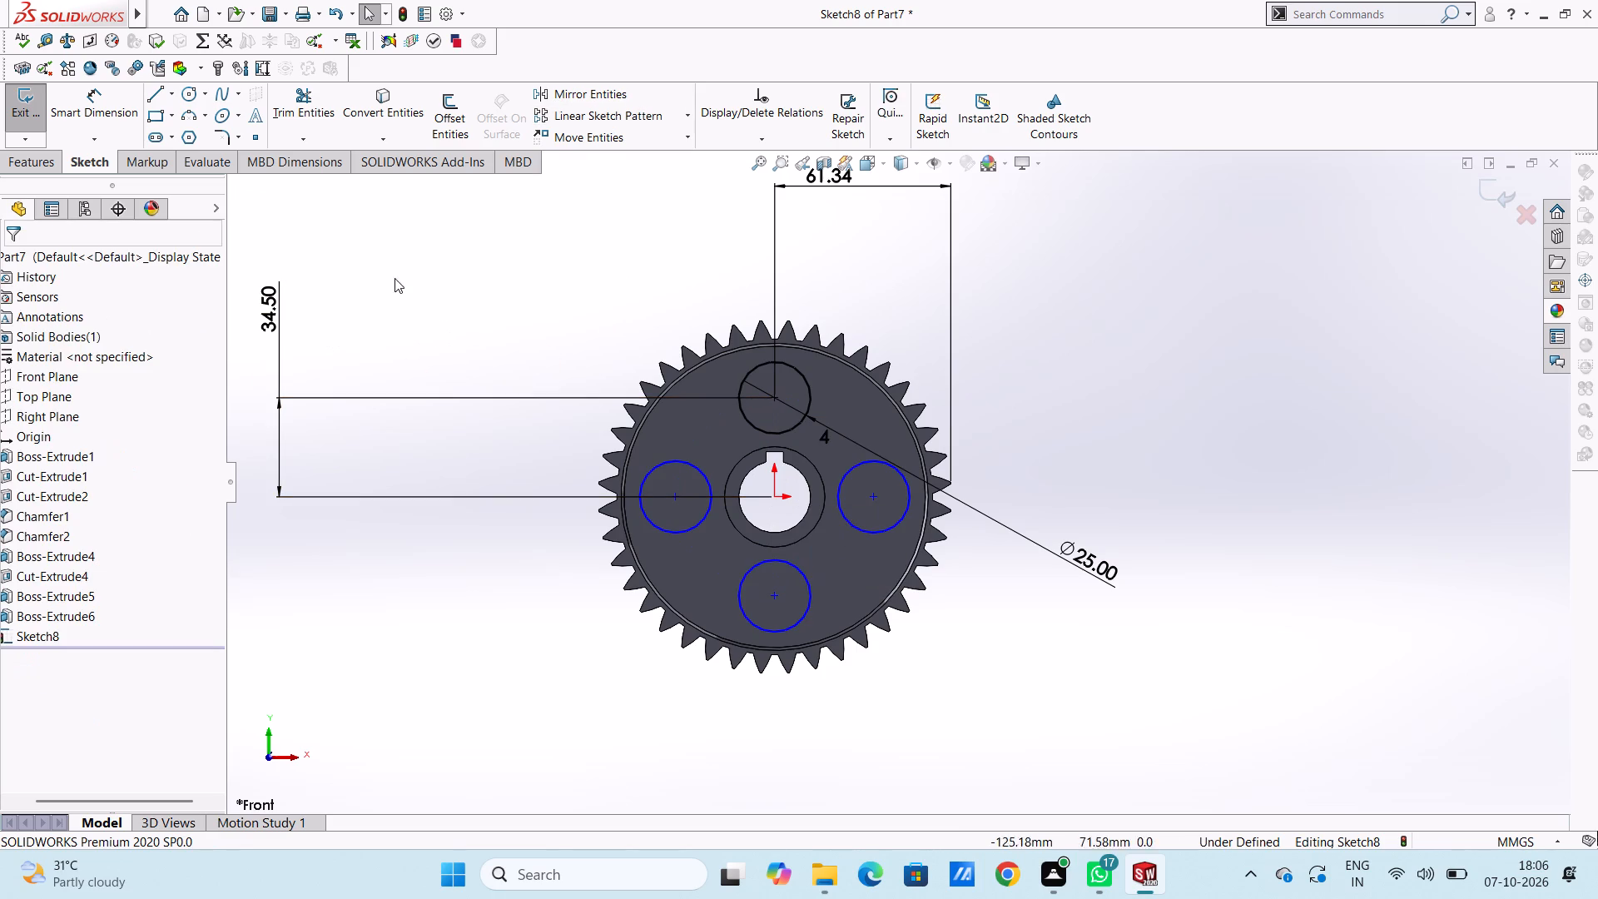
Dimension the horizontal distance from the origin to the centre of the patterned circle on the gear's left side.
left_click(101, 102)
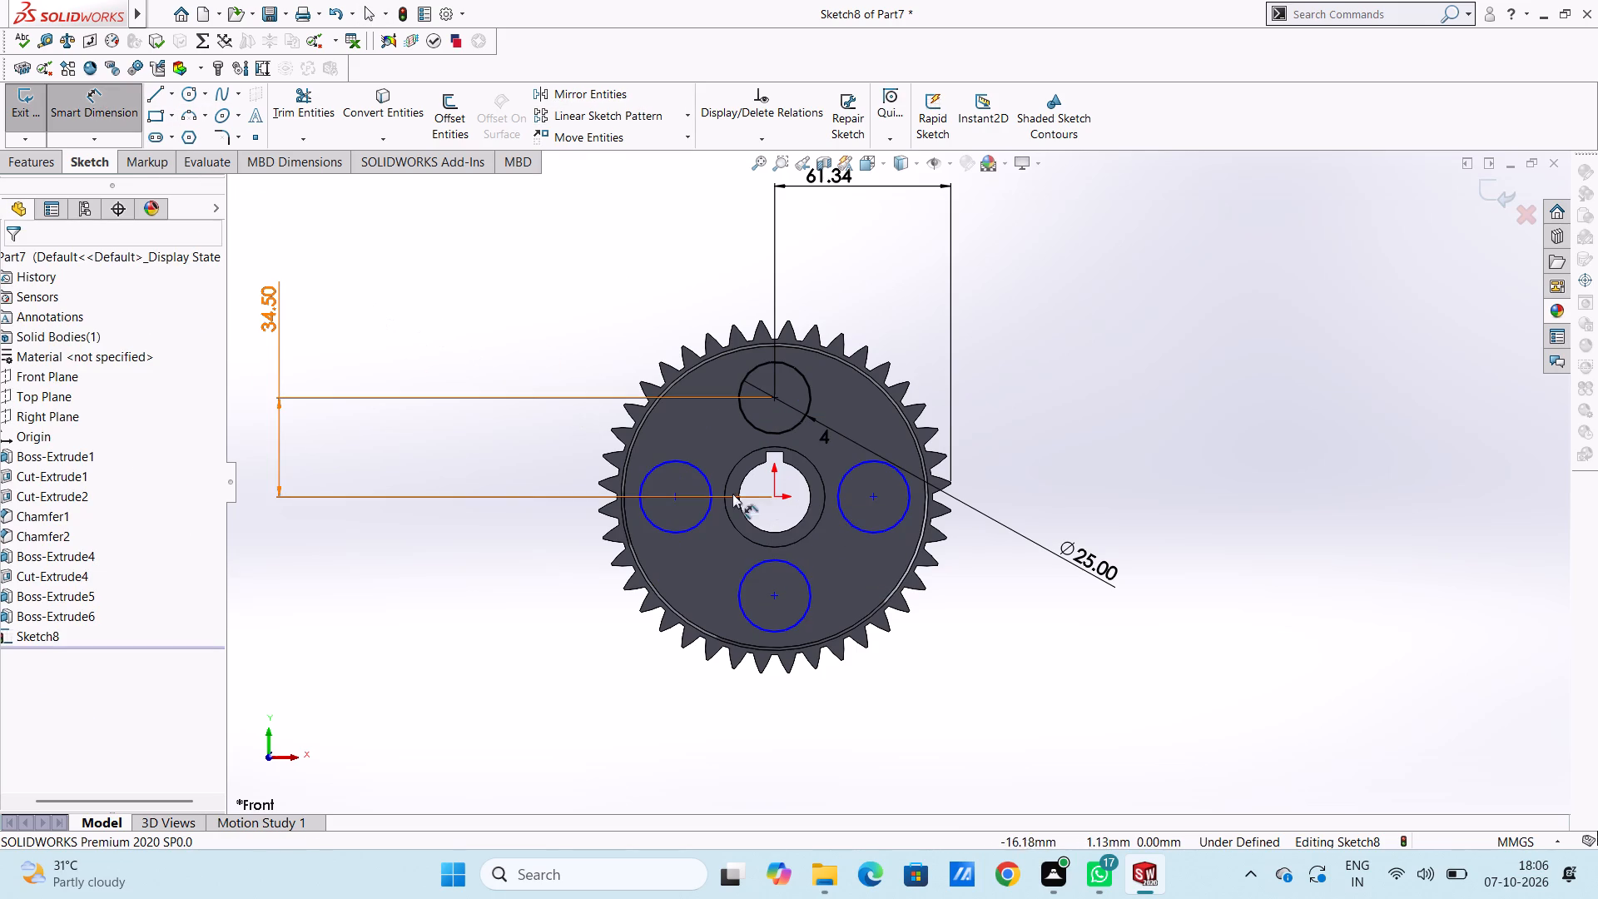
left_click(773, 495)
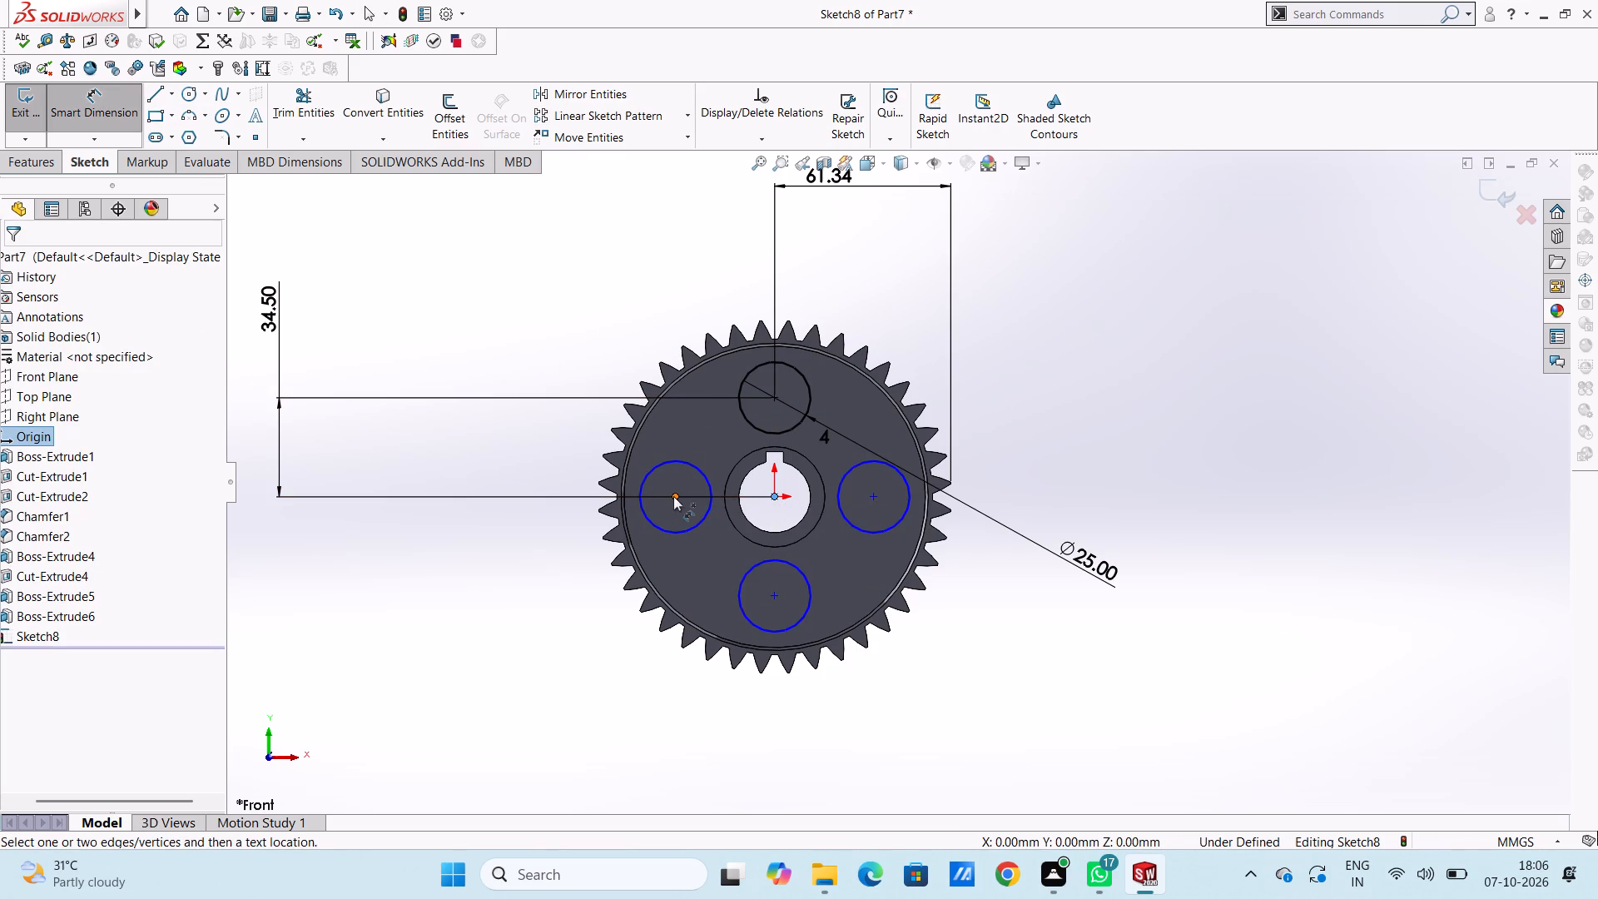
left_click(673, 496)
left_click(693, 728)
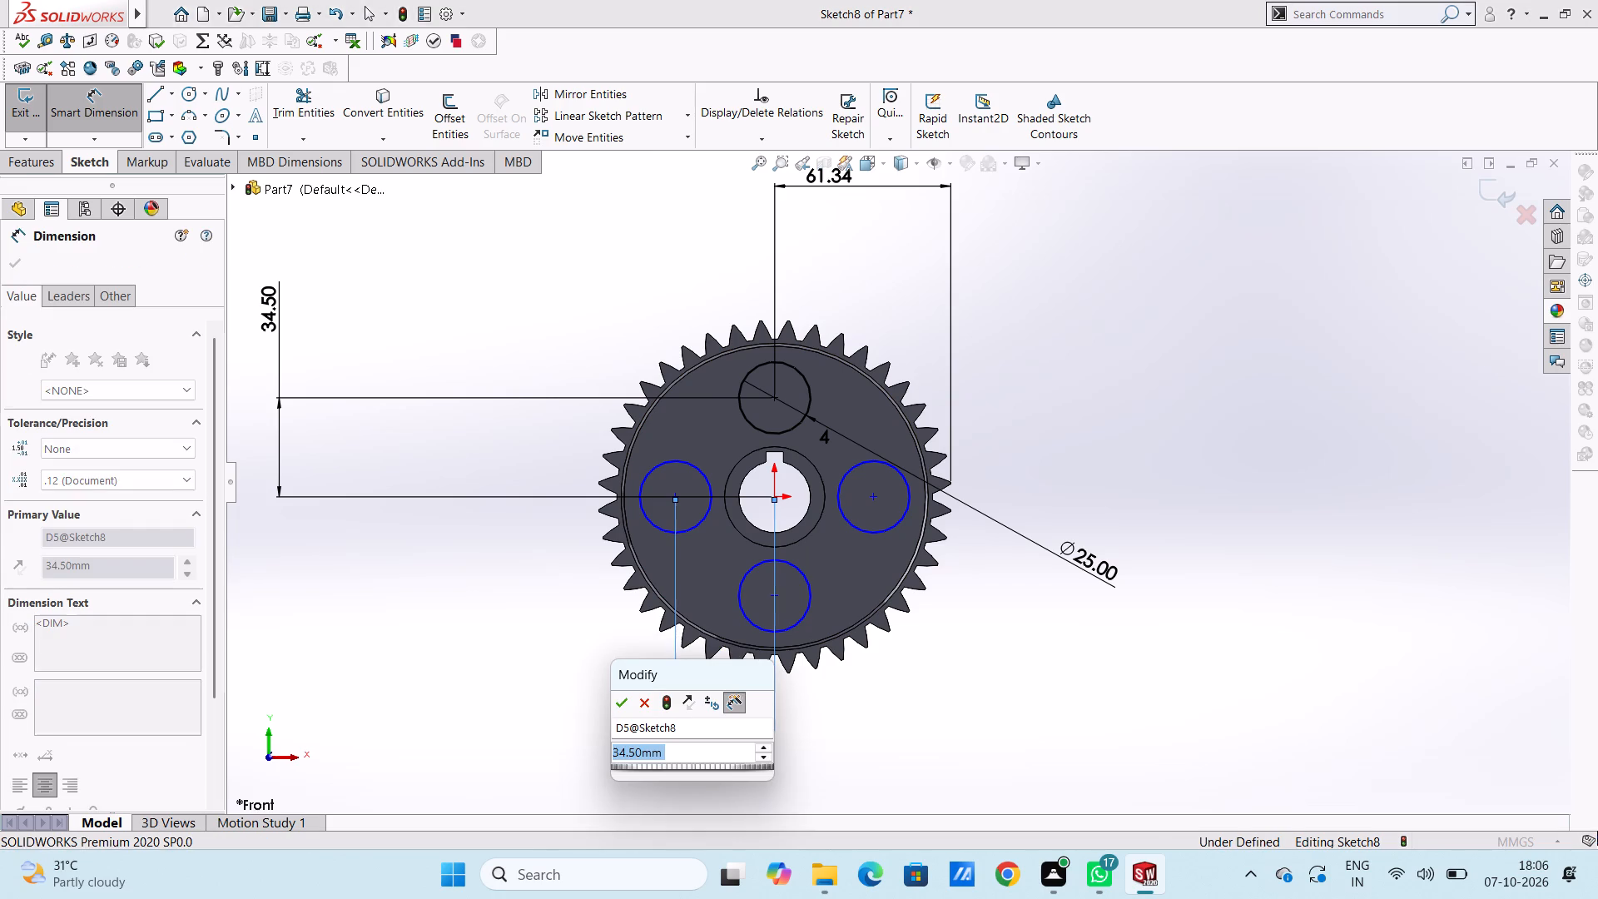
left_click(628, 697)
left_click(535, 620)
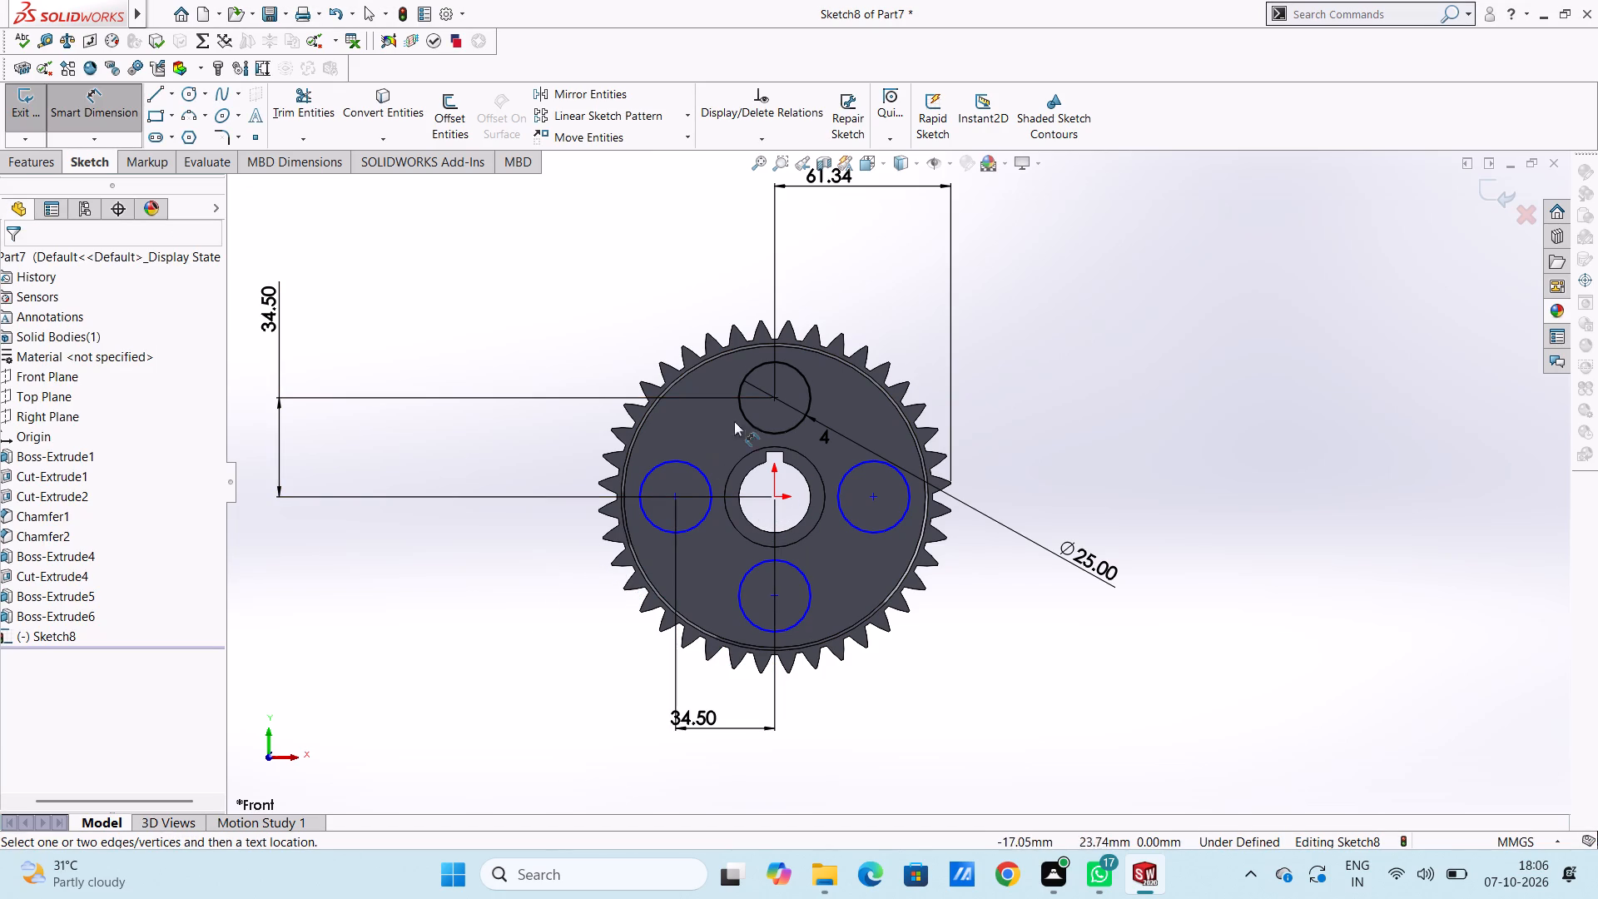
Dimension the vertical distance from the left circle's centre to the right tip corner of the tooth just left of the gear's top centre.
left_click(762, 321)
left_click(675, 494)
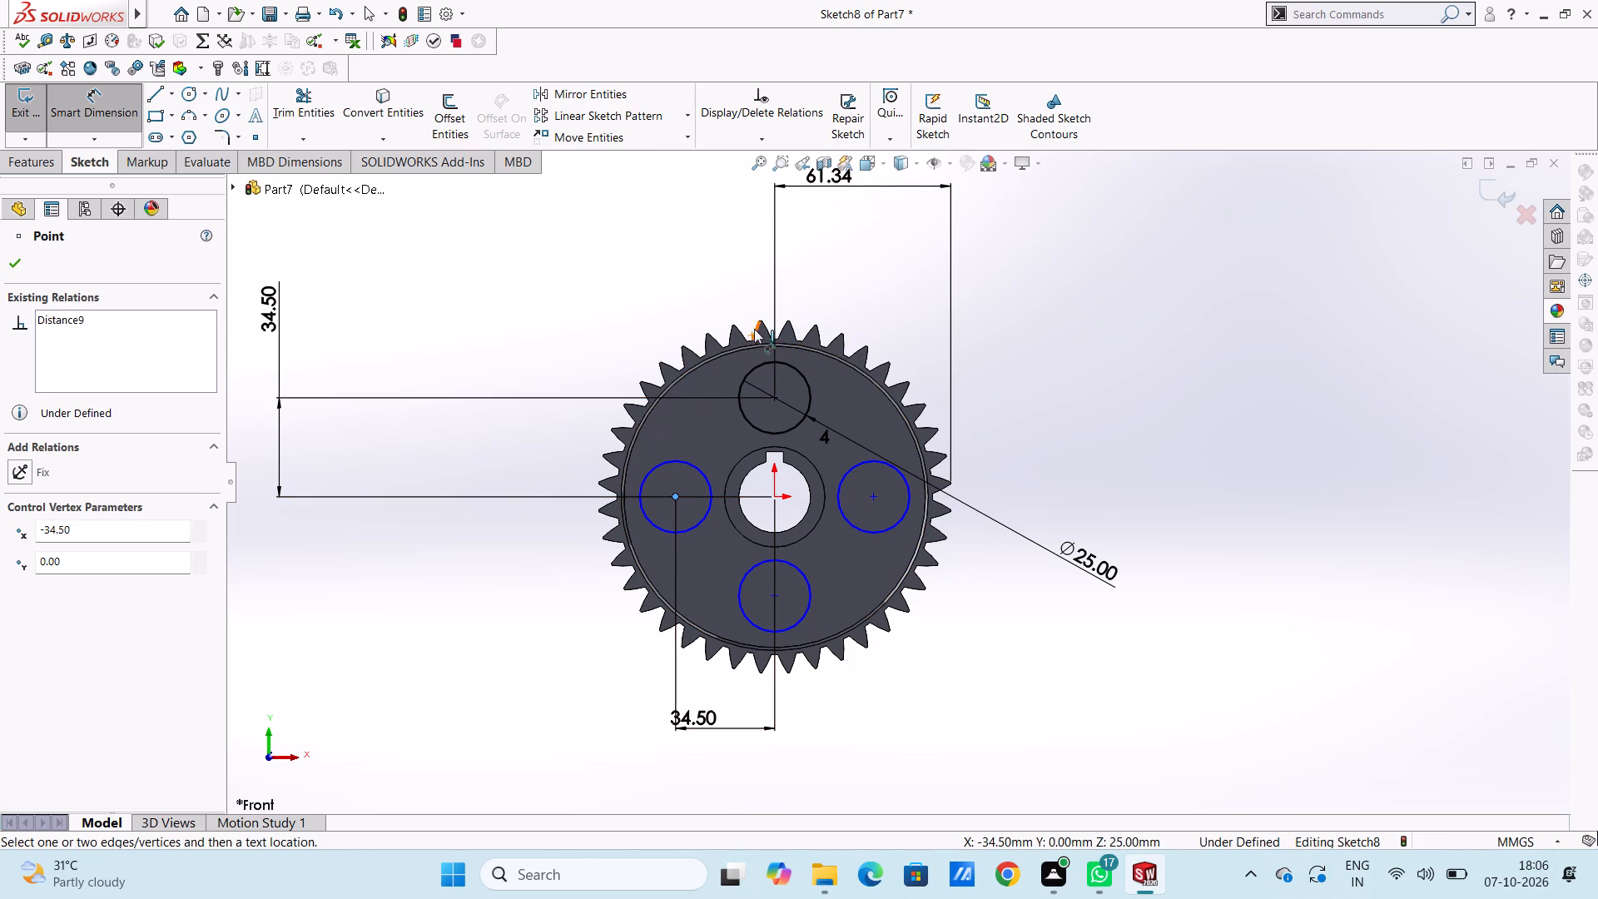
scroll(764, 329, "down", 7)
scroll(835, 398, "down", 3)
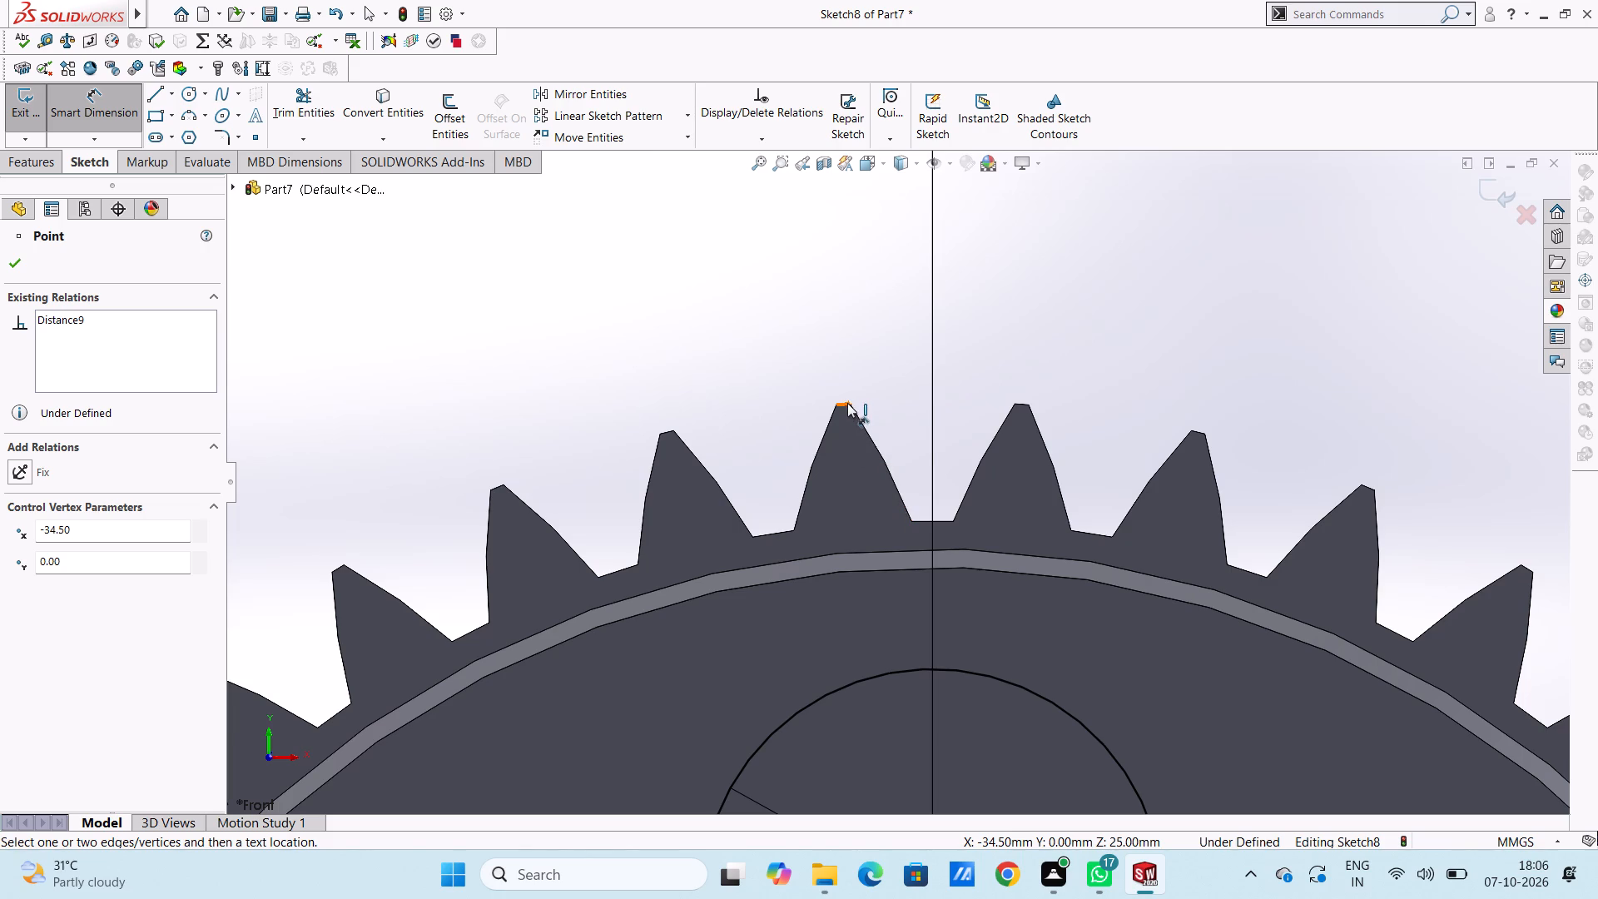
left_click(849, 406)
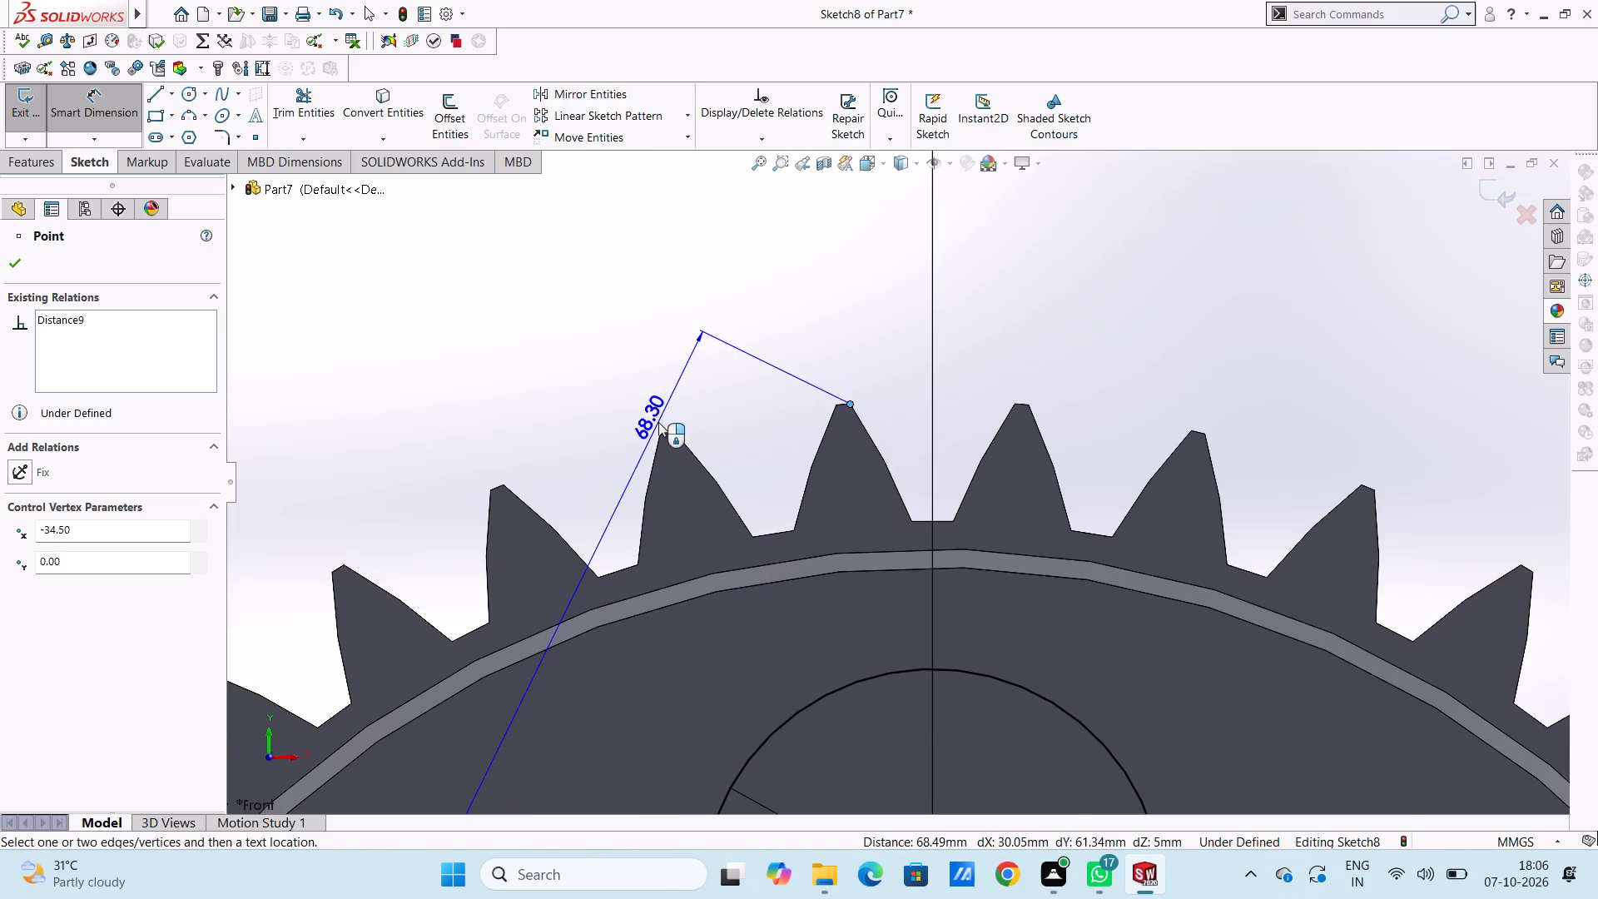
scroll(658, 422, "up", 8)
scroll(525, 545, "up", 4)
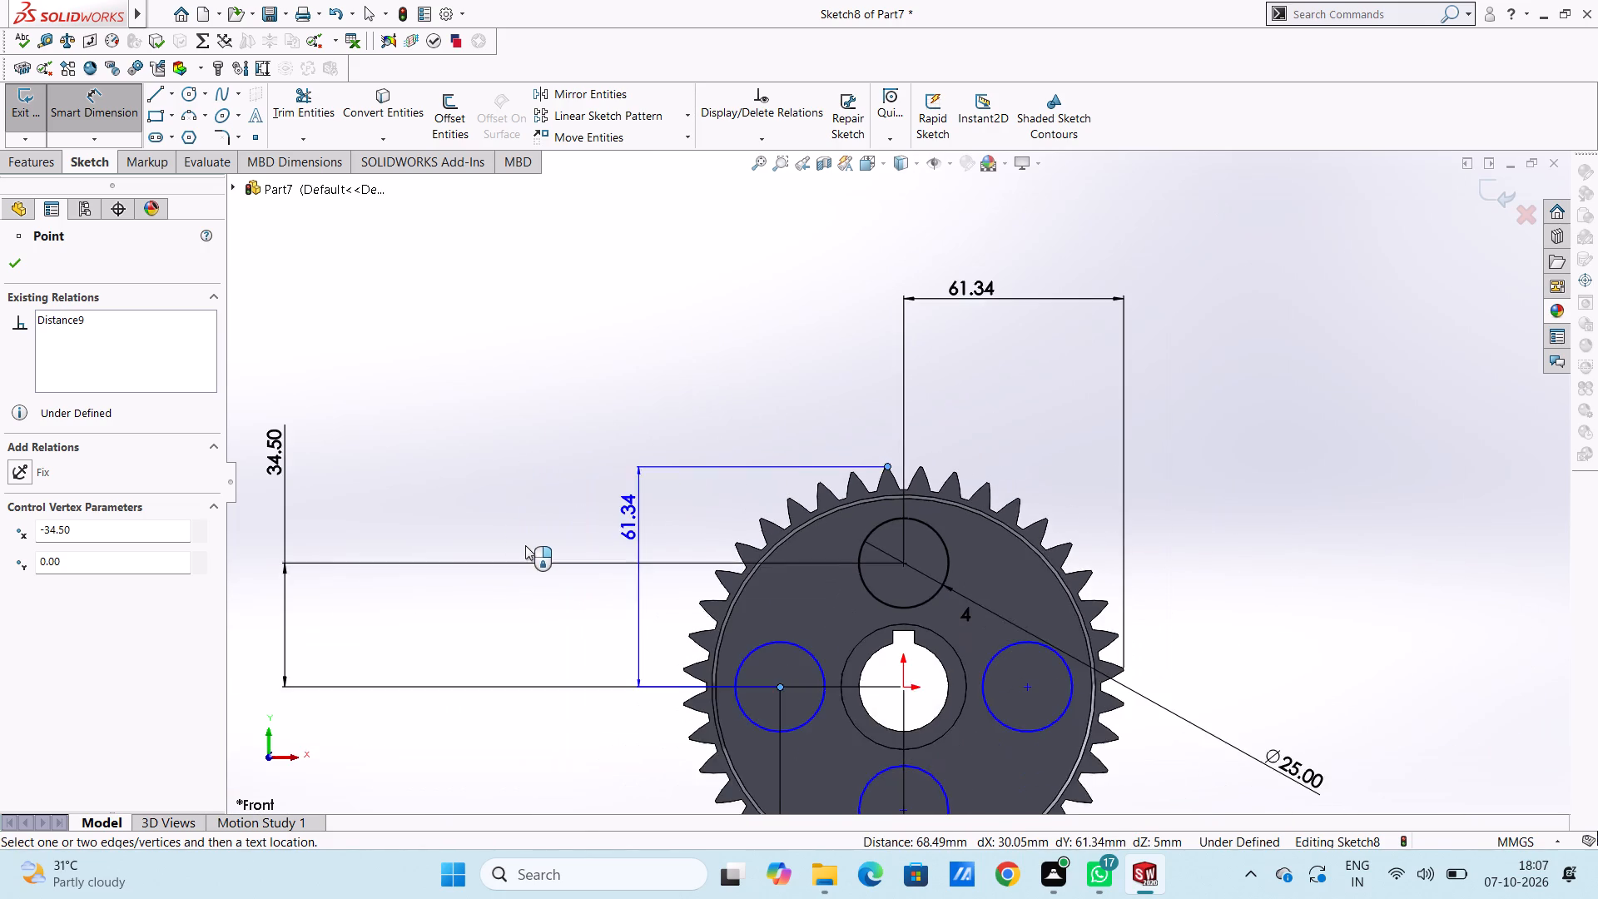
left_click(456, 539)
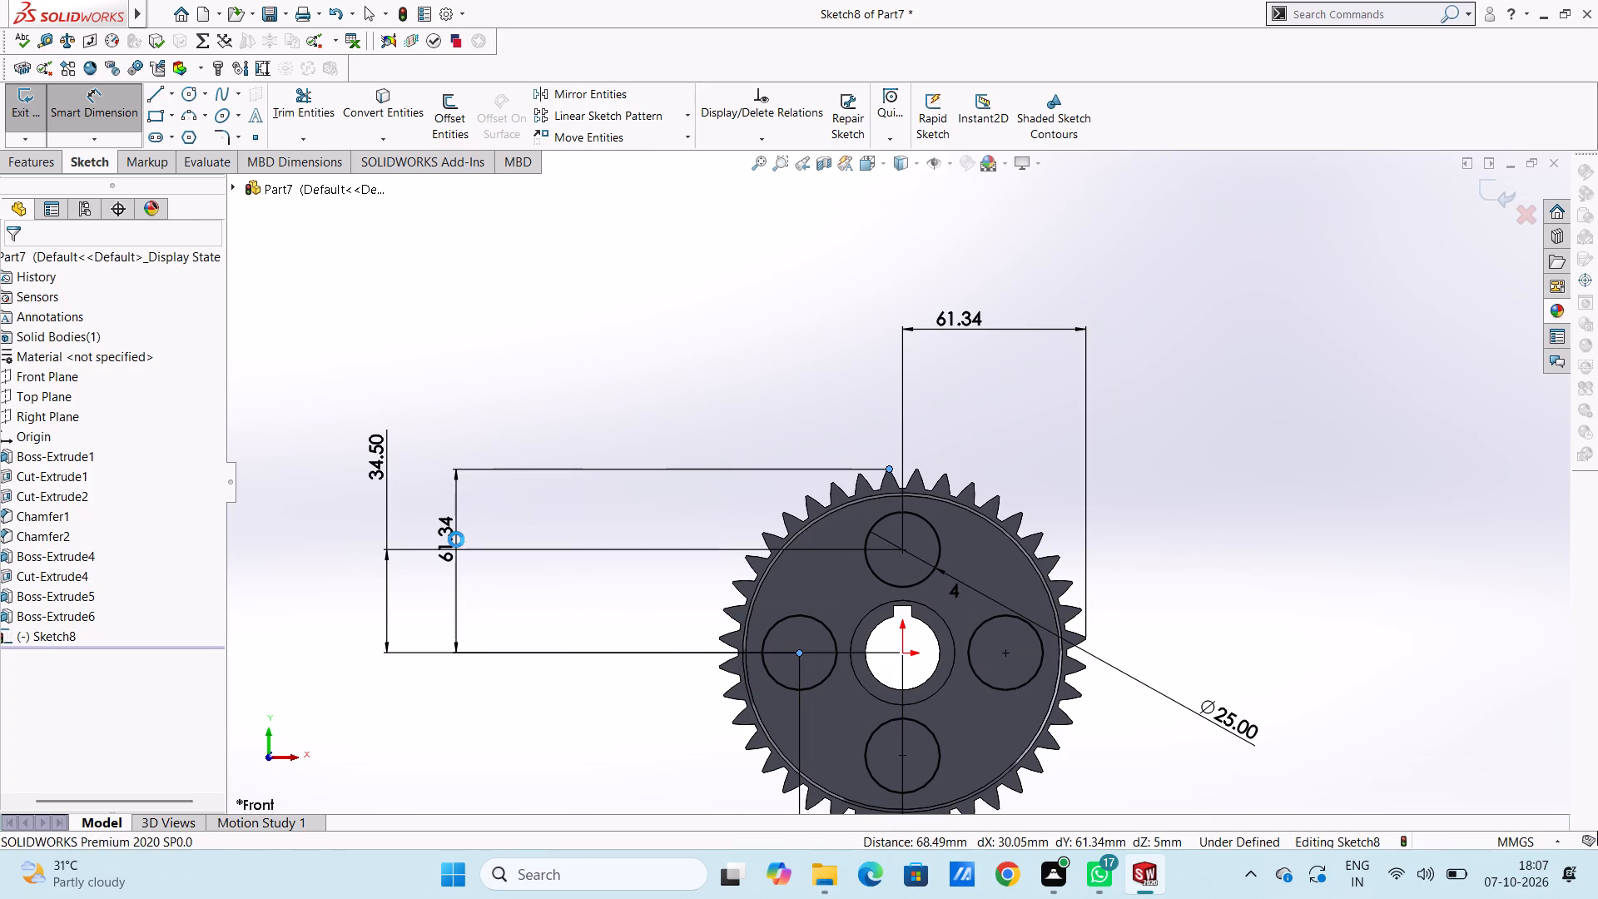
left_click(385, 513)
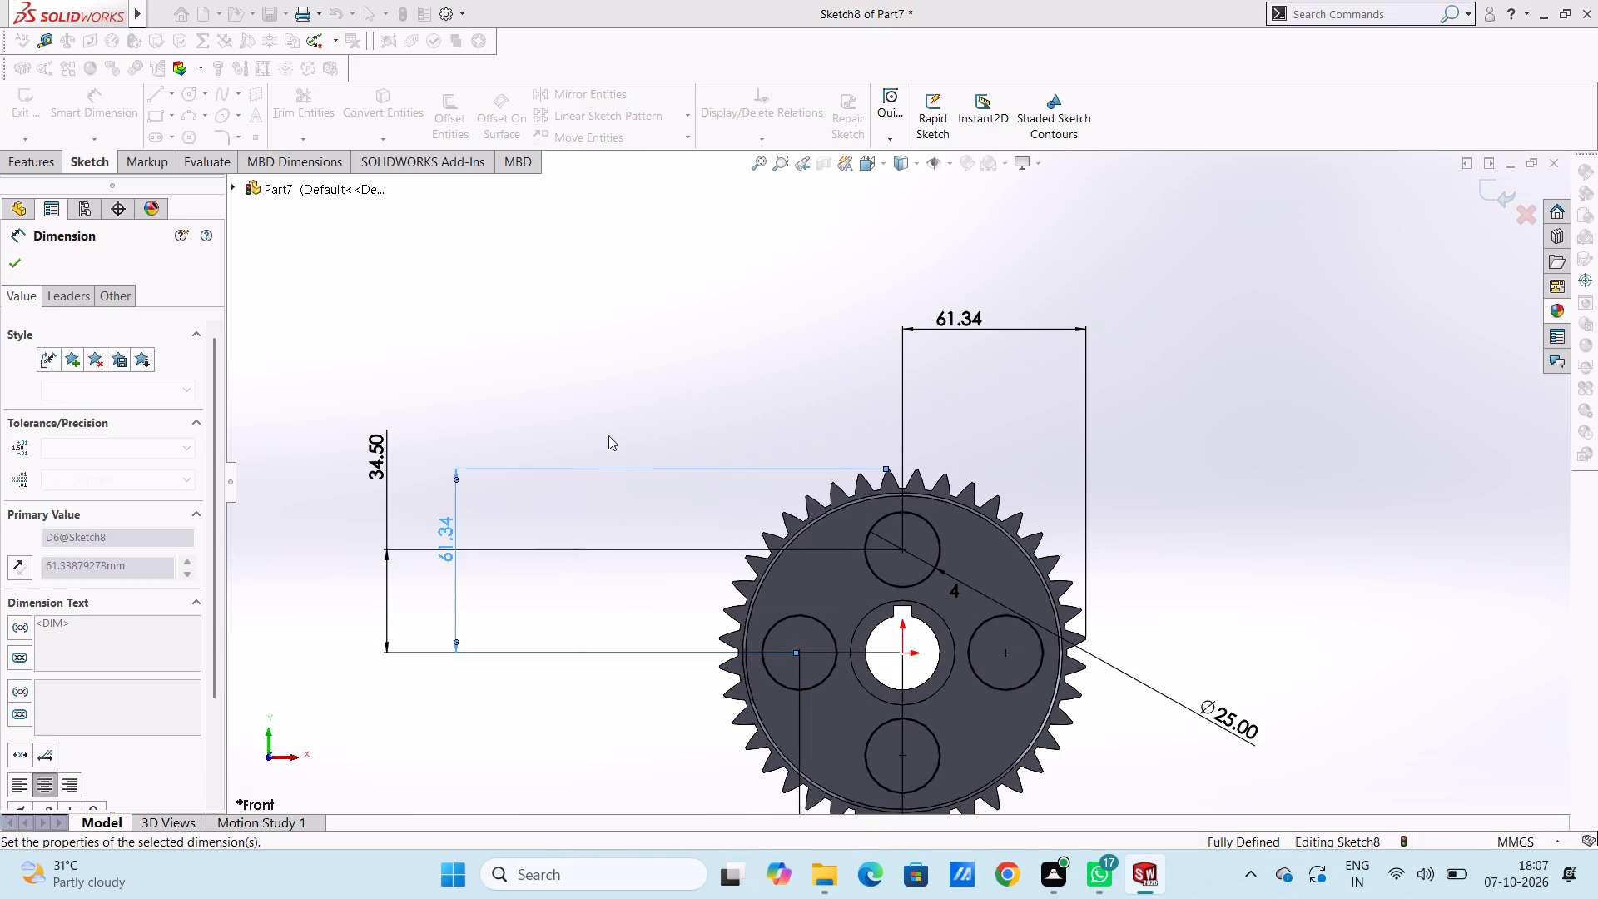
left_click(628, 416)
Cut-extrude the four circles from the sketch plane into the gear with a blind depth of 20 mm.
scroll(752, 389, "up", 3)
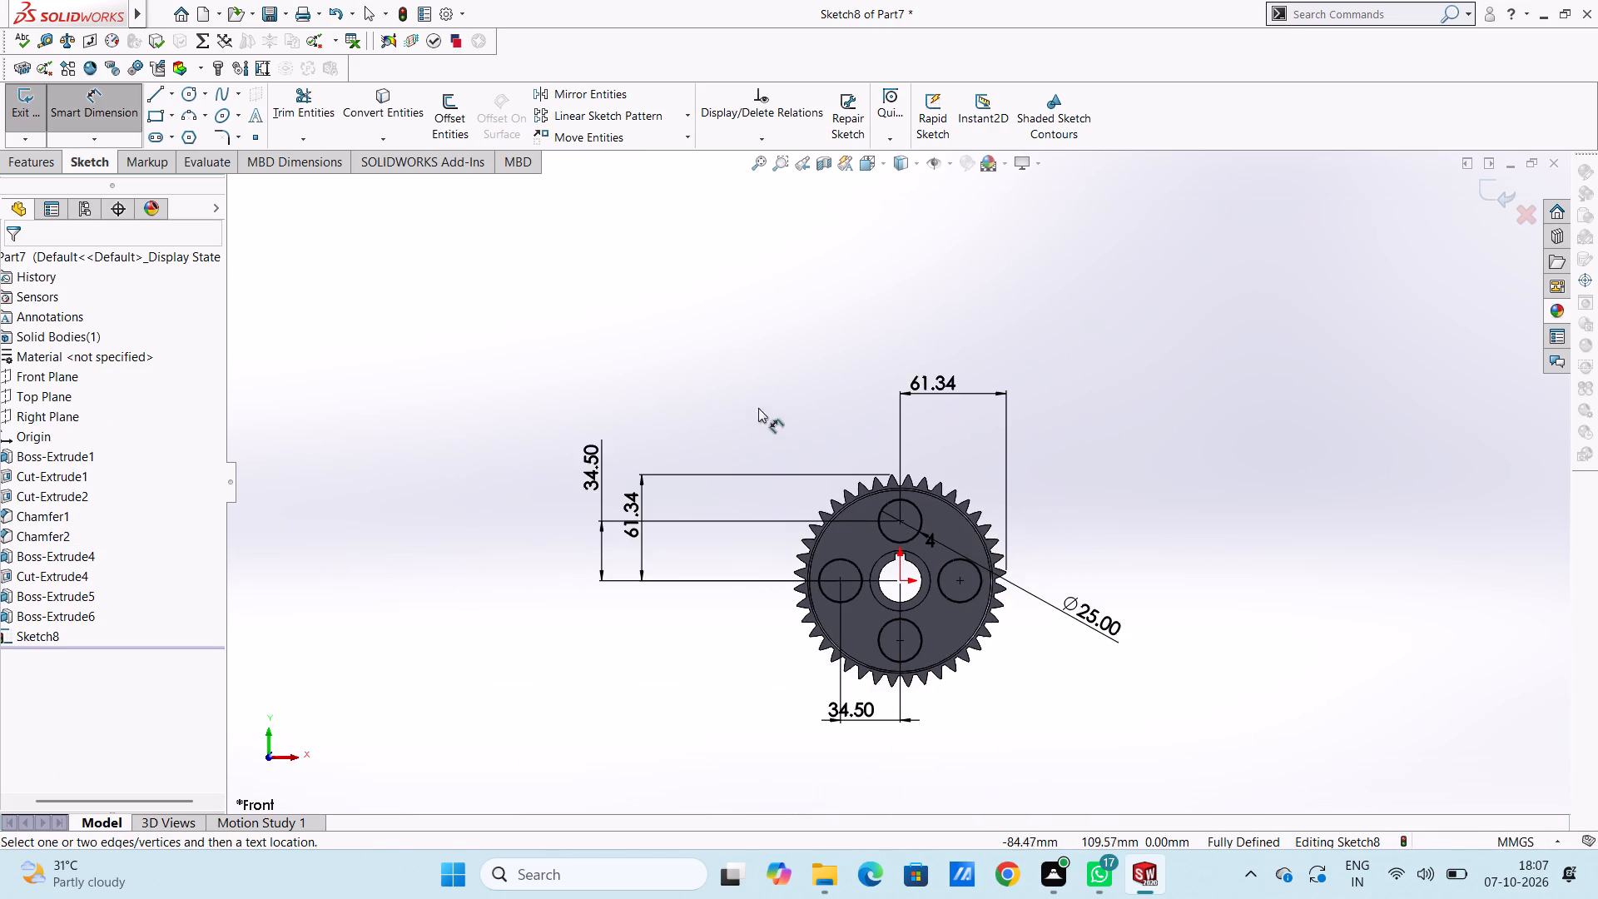
scroll(913, 635, "down", 3)
scroll(830, 362, "up", 1)
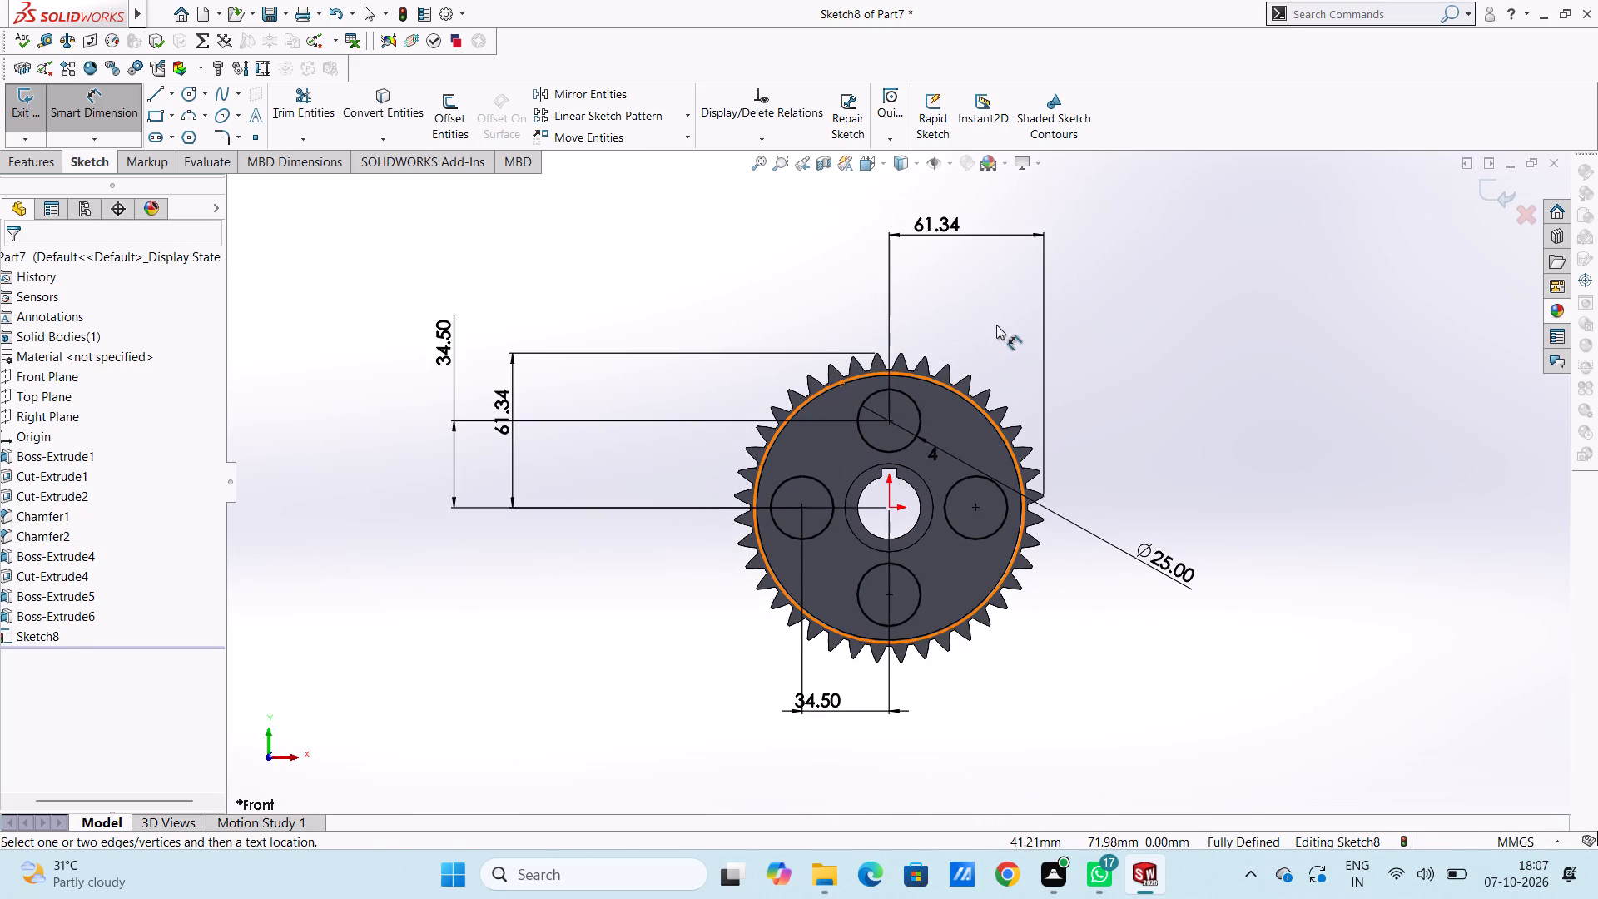
scroll(996, 324, "down", 2)
scroll(995, 395, "up", 2)
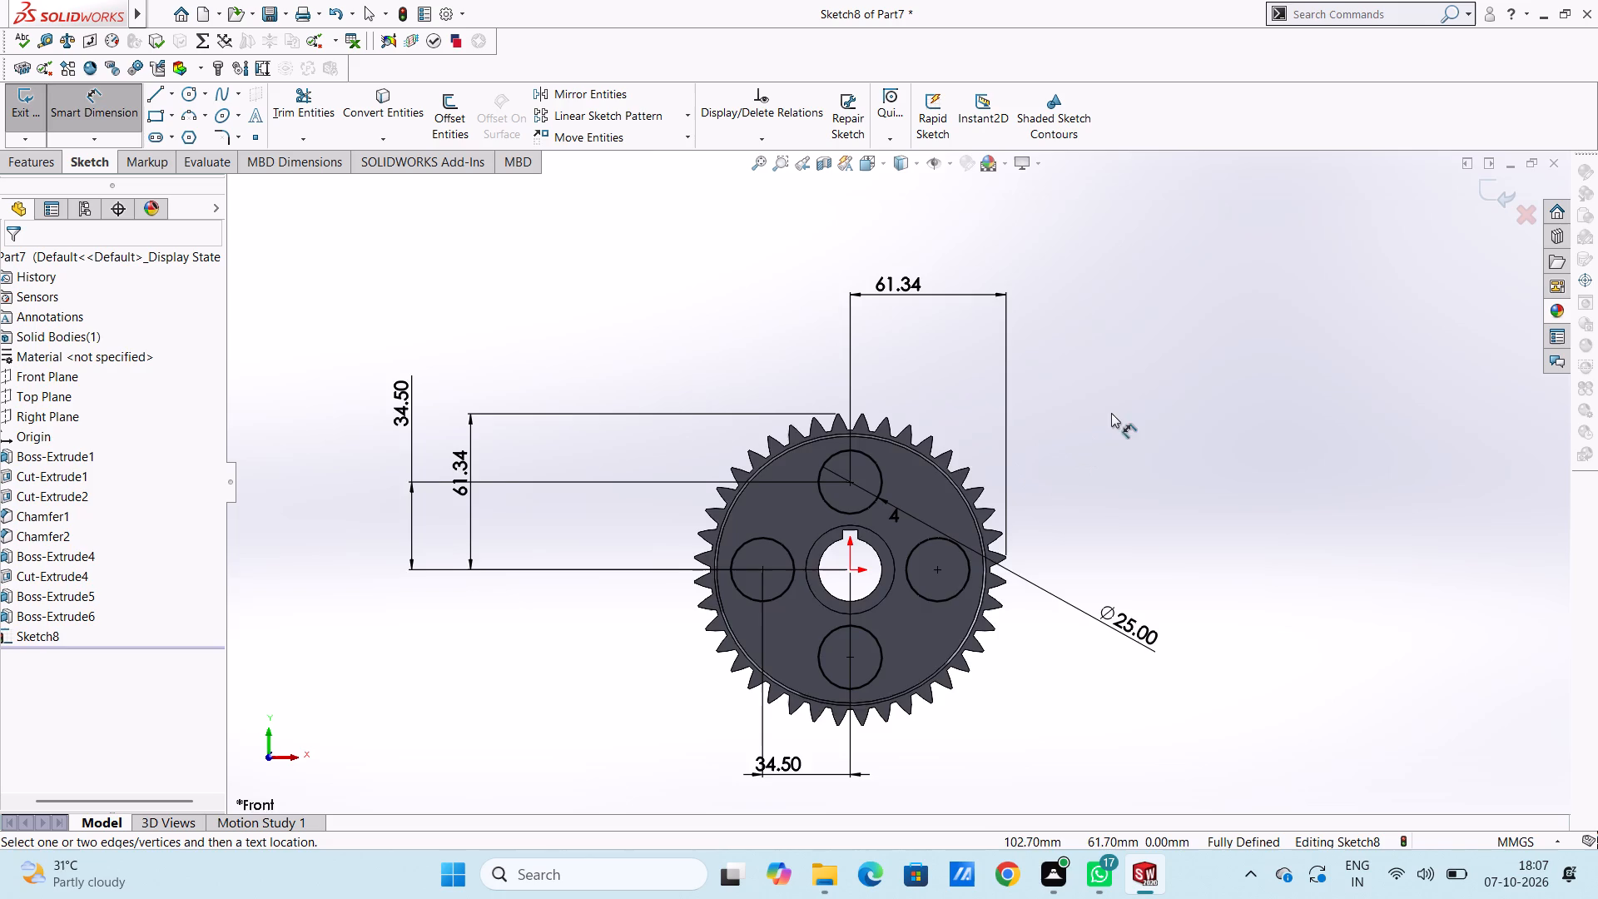
middle_click_drag(1111, 413, 1053, 454)
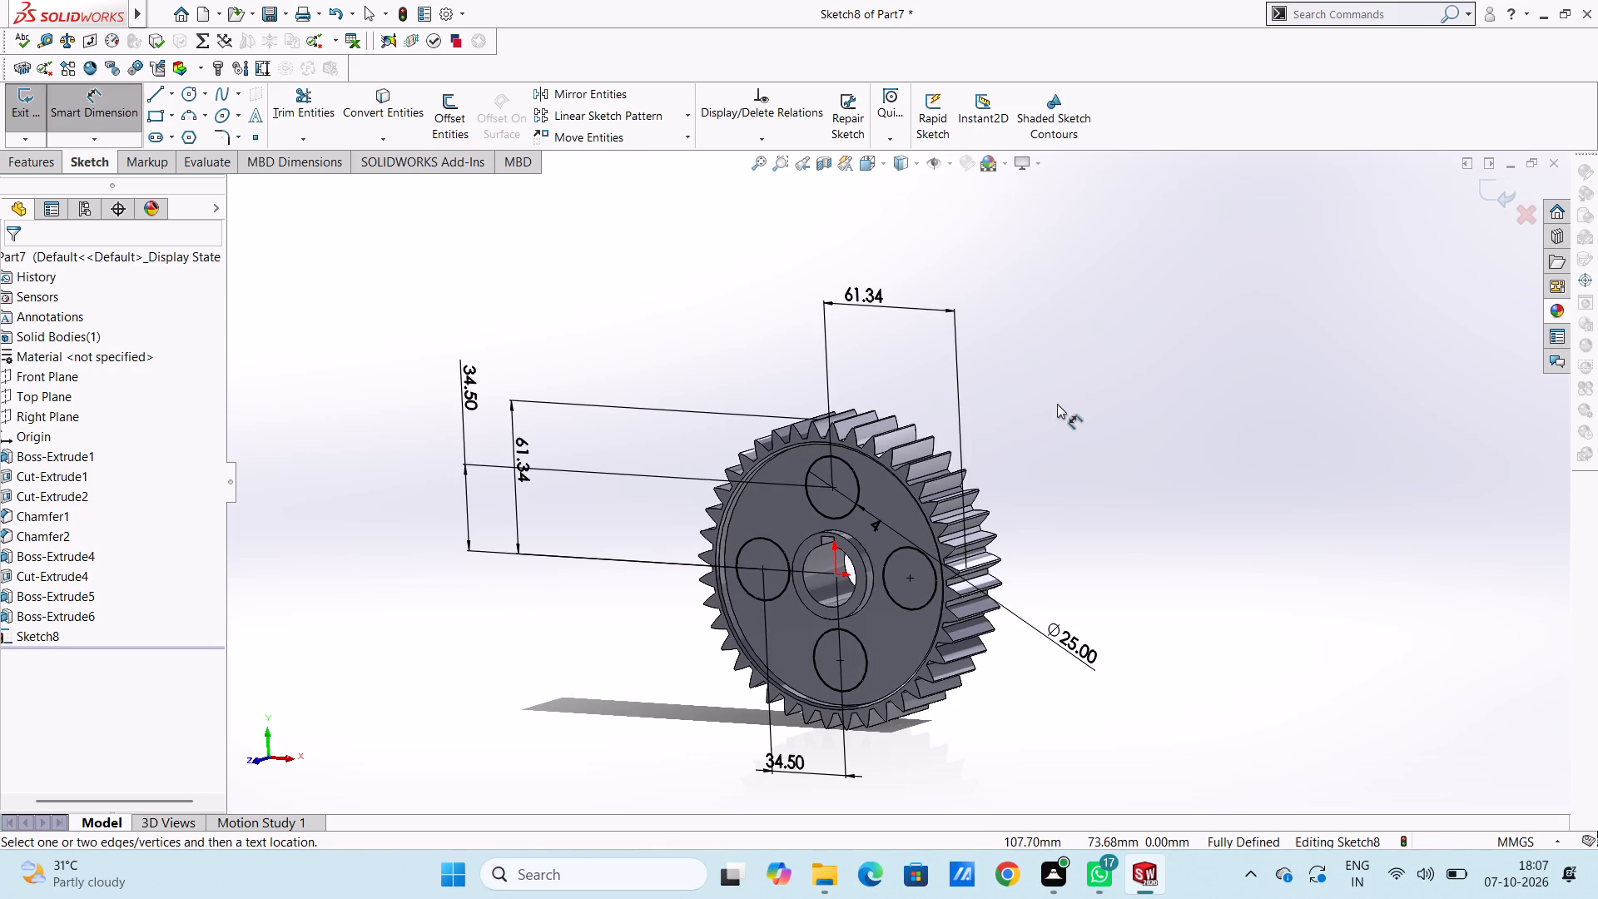
left_click(101, 100)
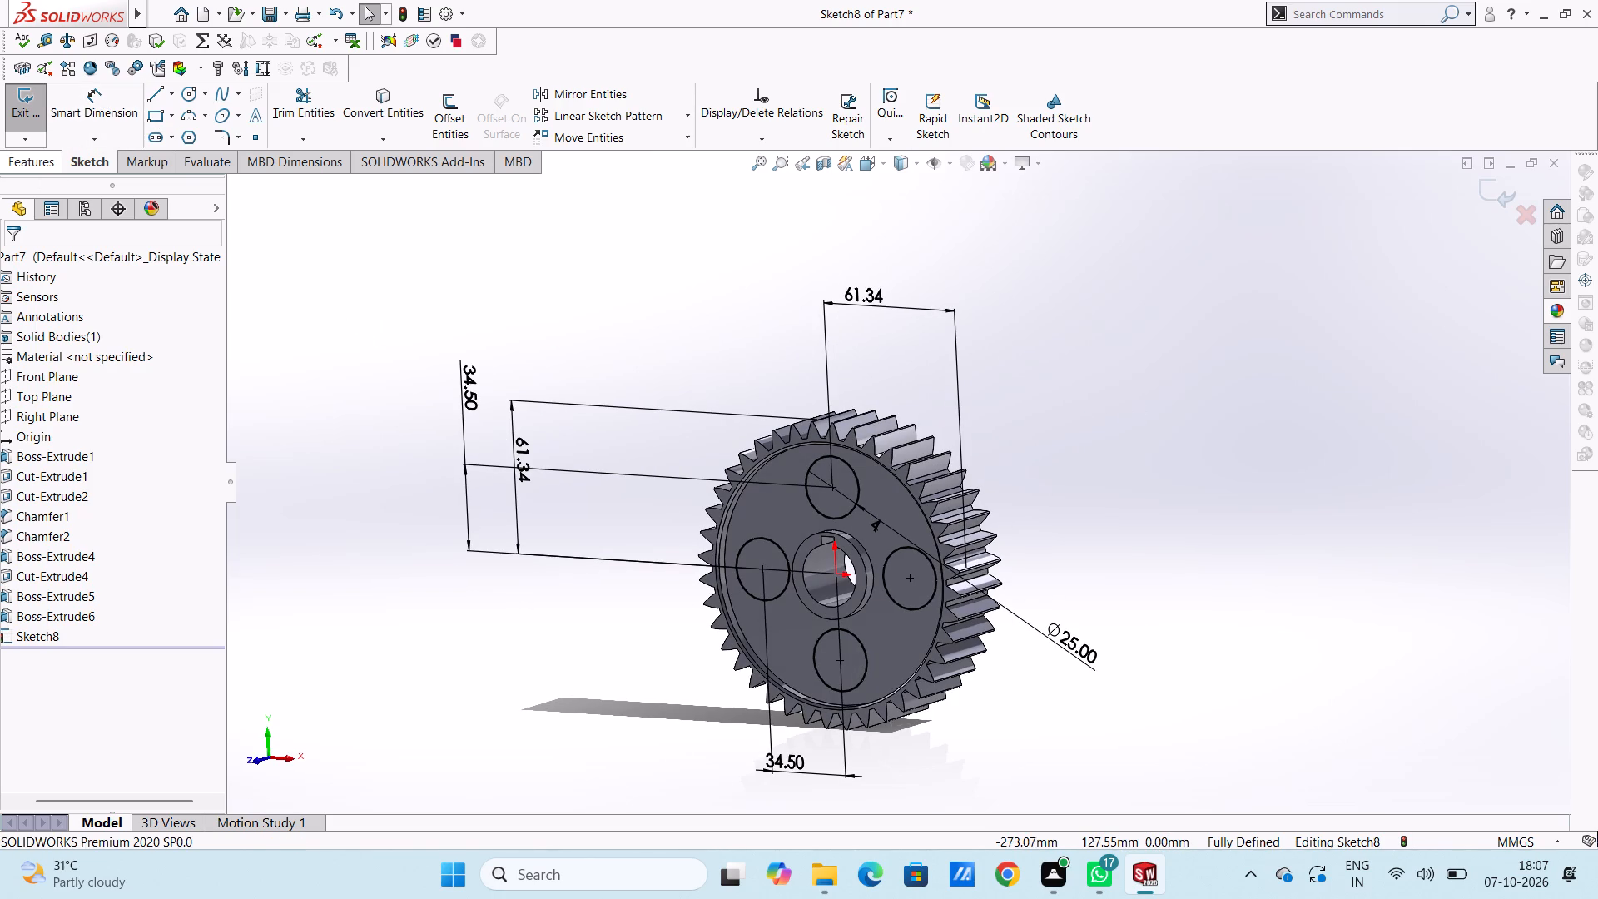
left_click(38, 162)
left_click(295, 117)
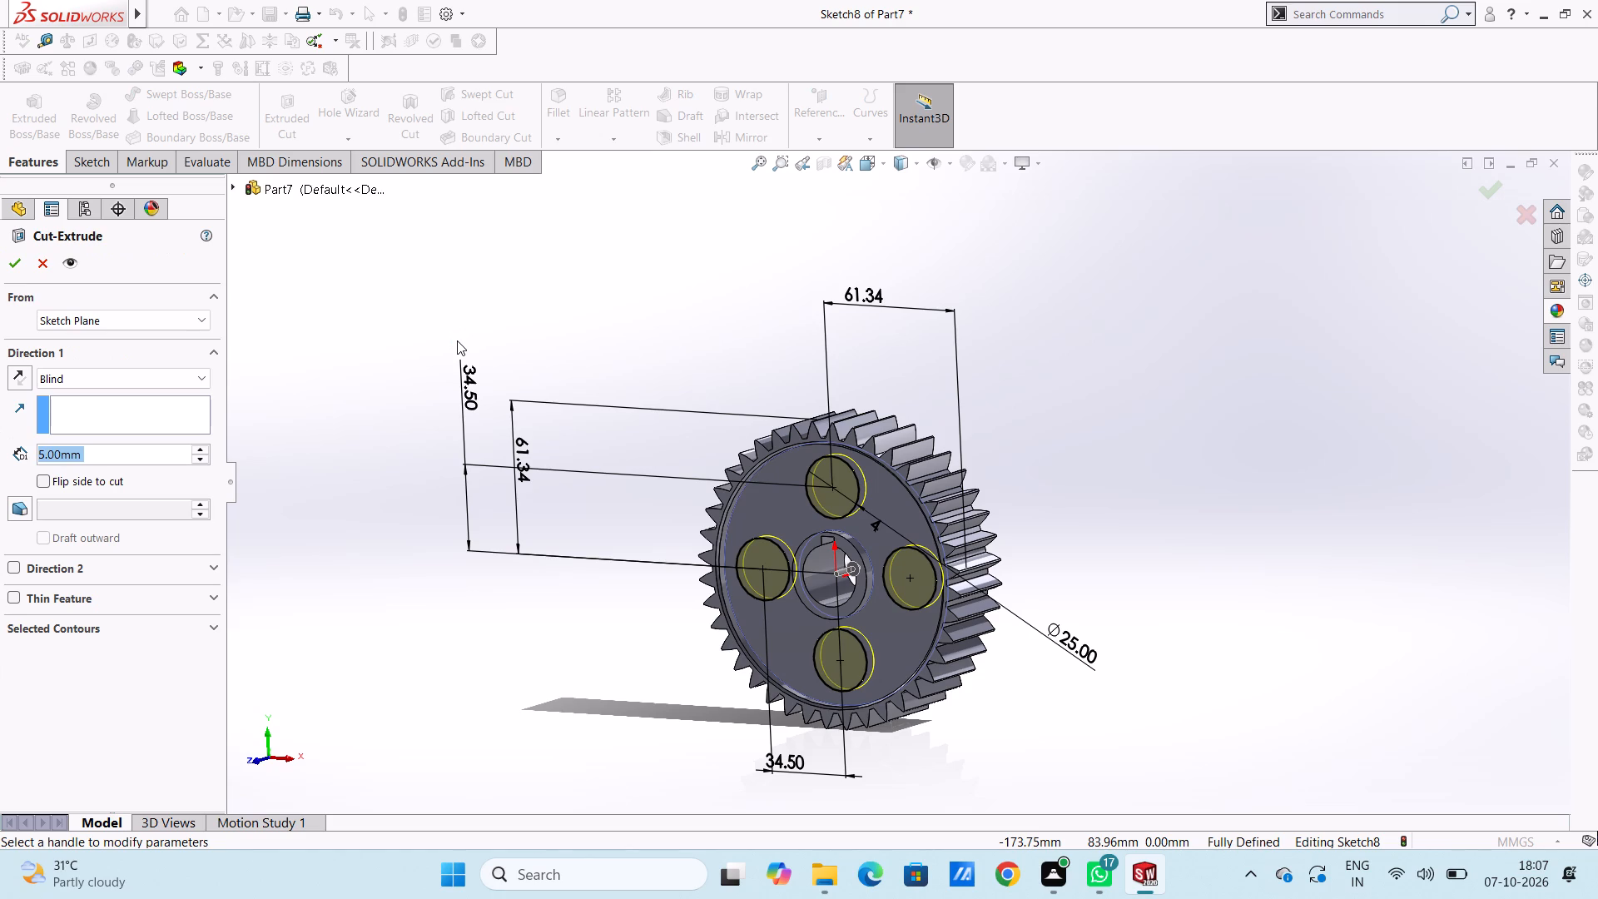
type("20")
key("Return")
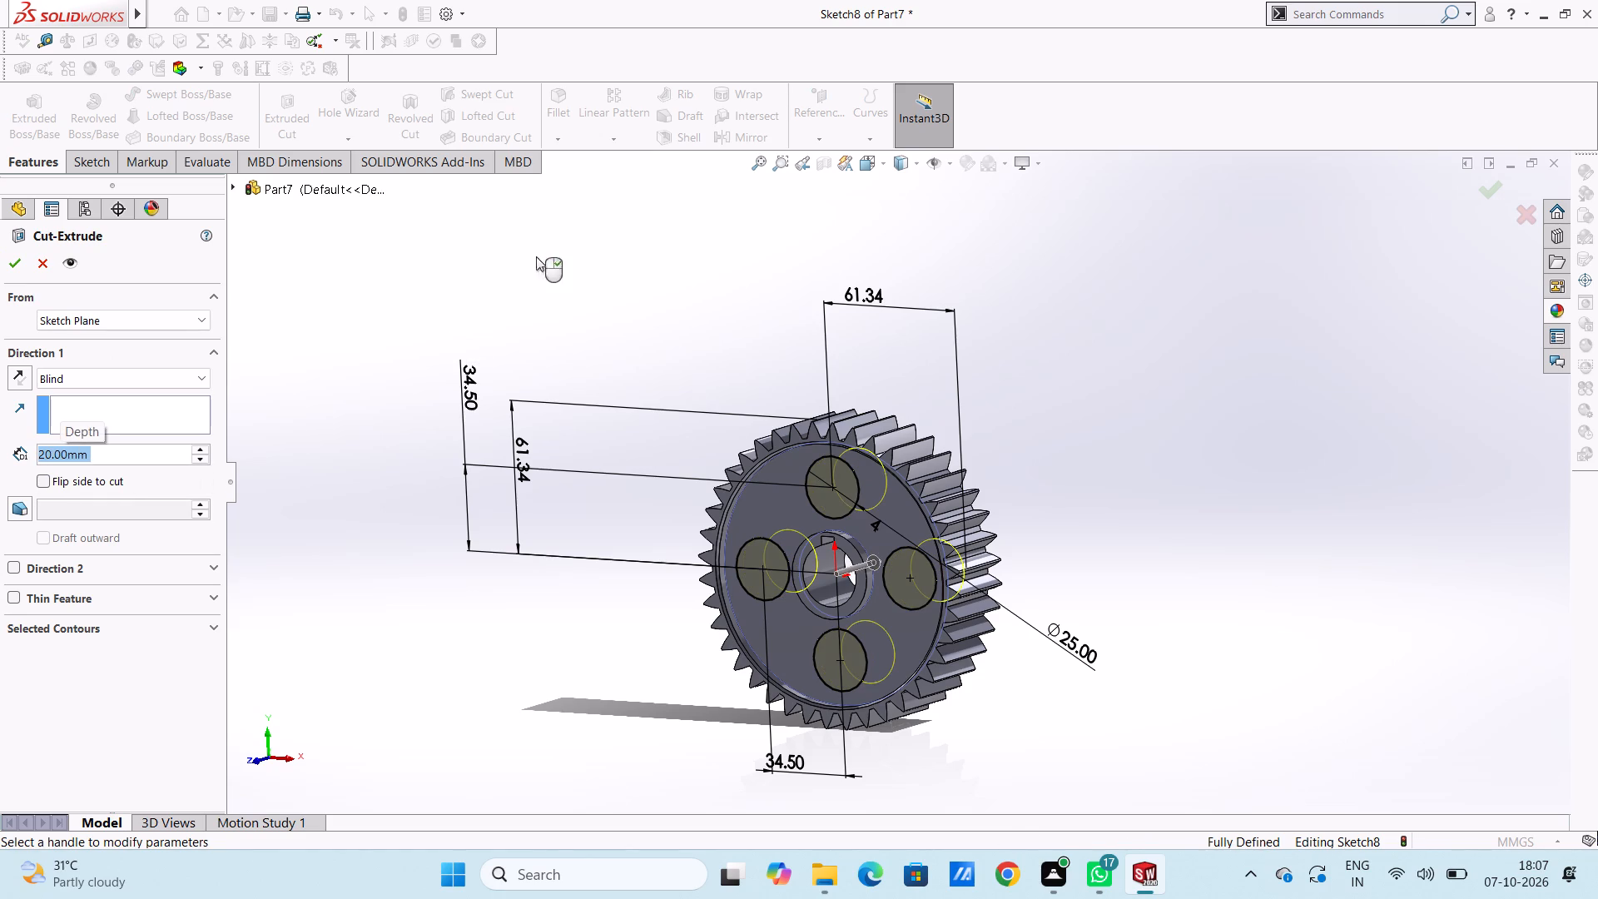
left_click(14, 268)
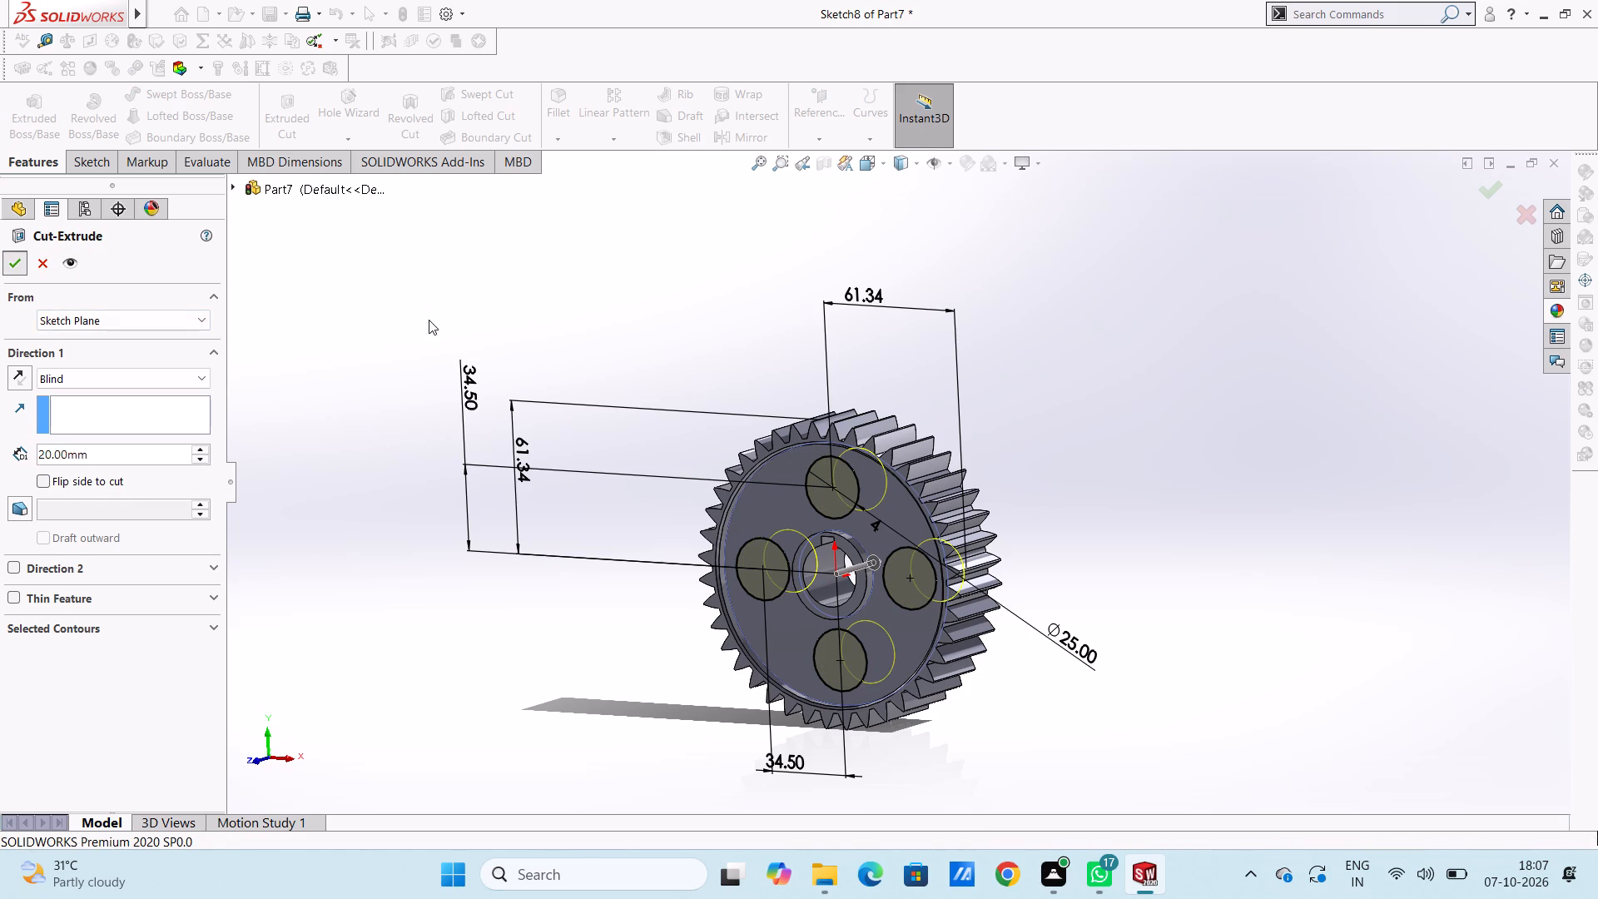
left_click(429, 320)
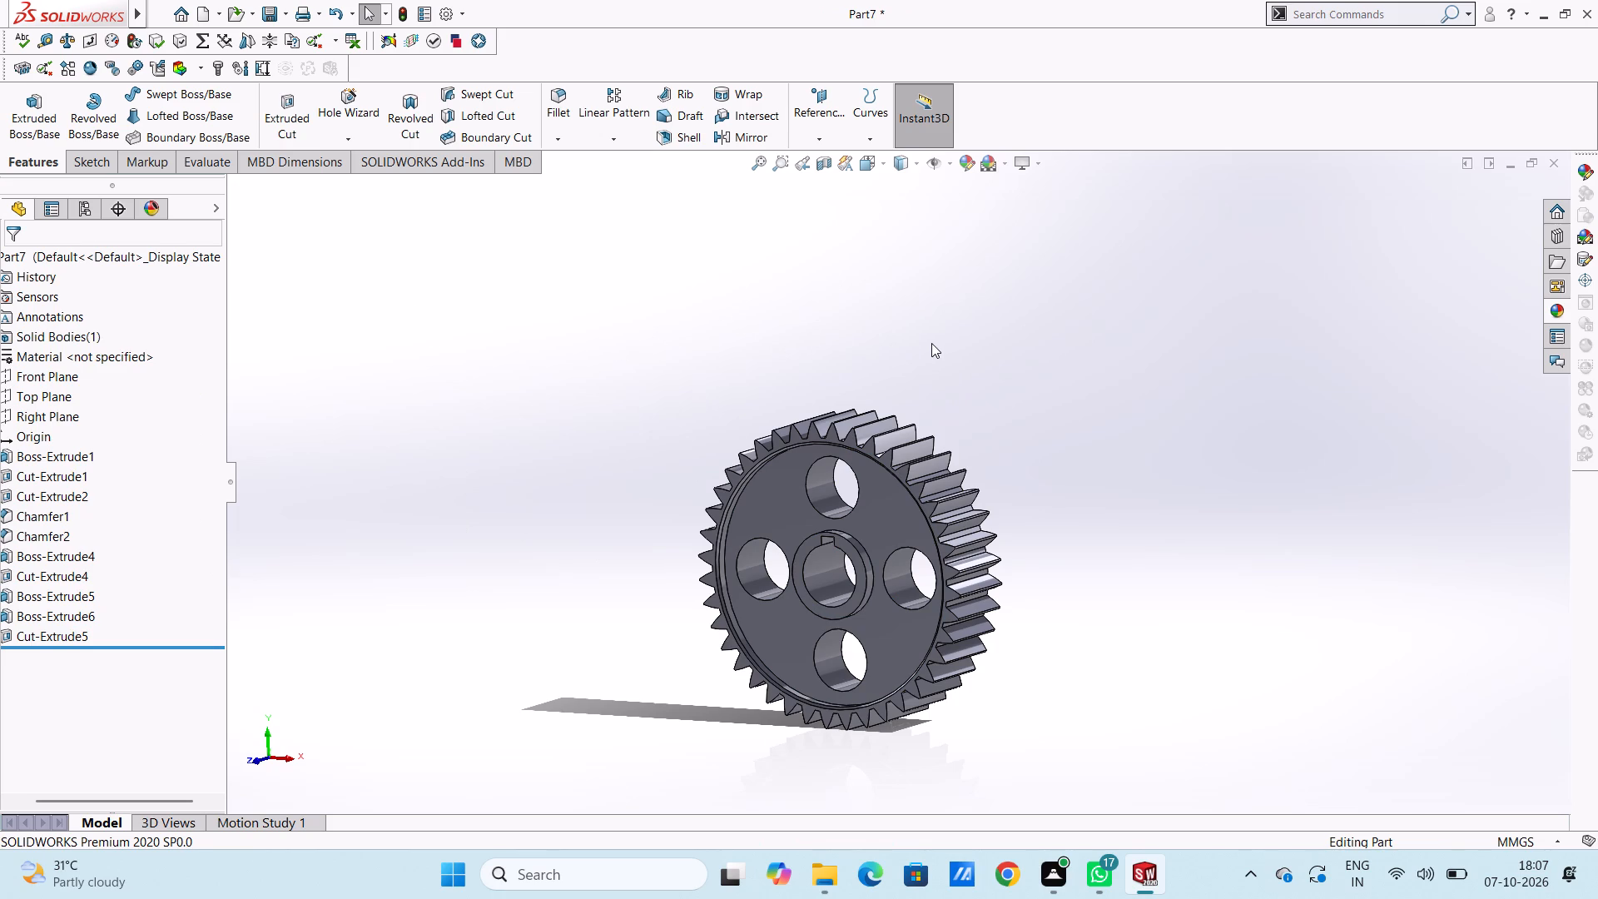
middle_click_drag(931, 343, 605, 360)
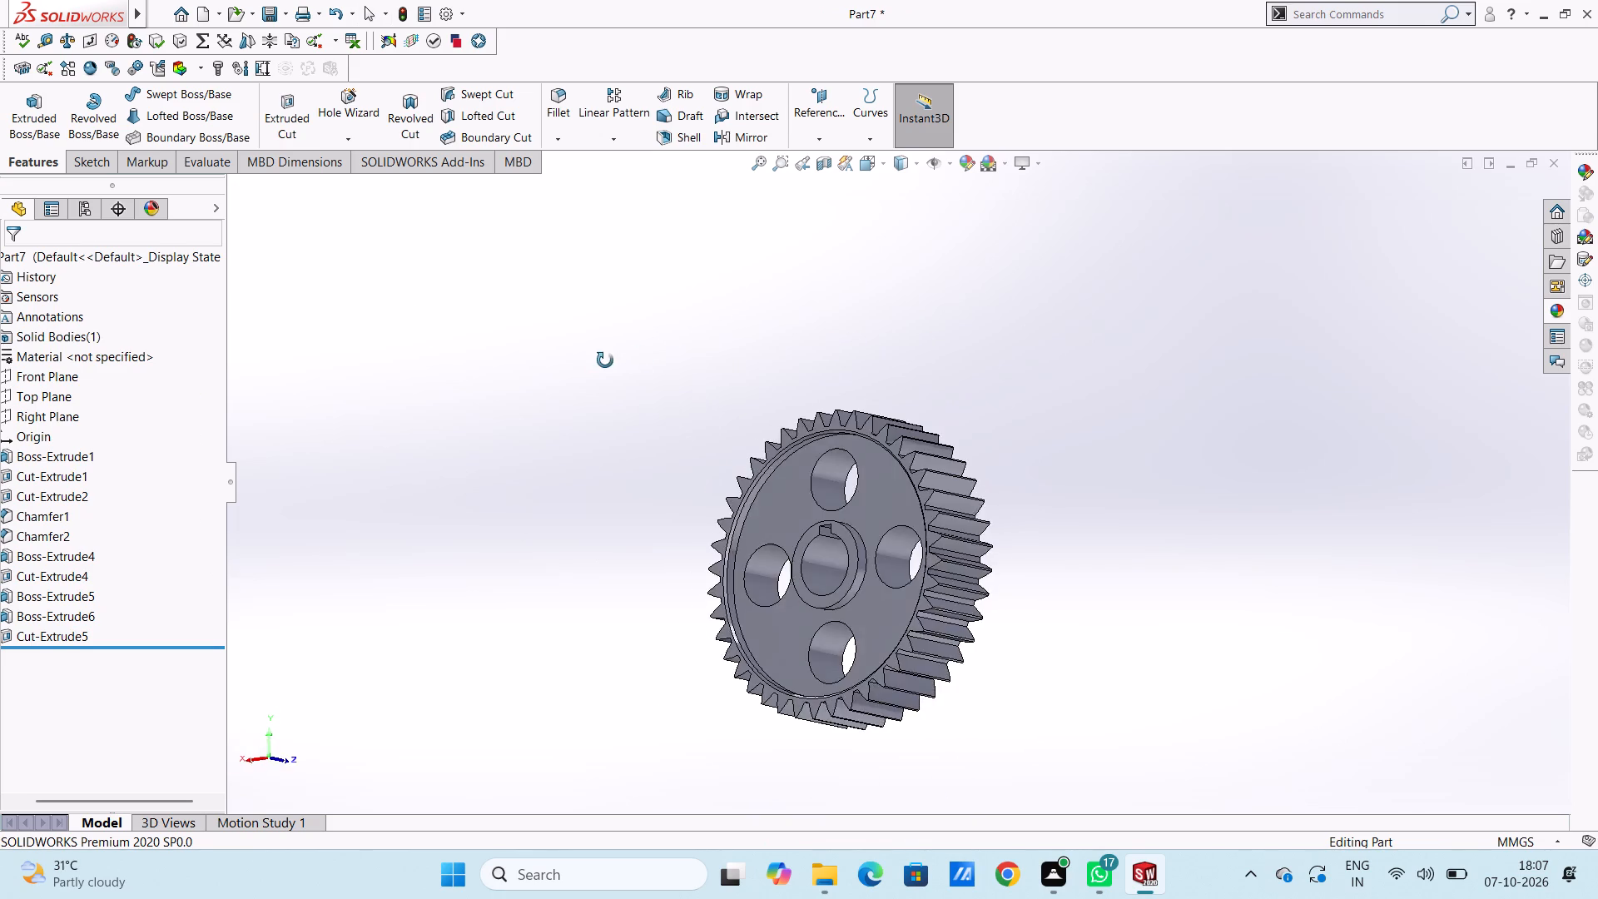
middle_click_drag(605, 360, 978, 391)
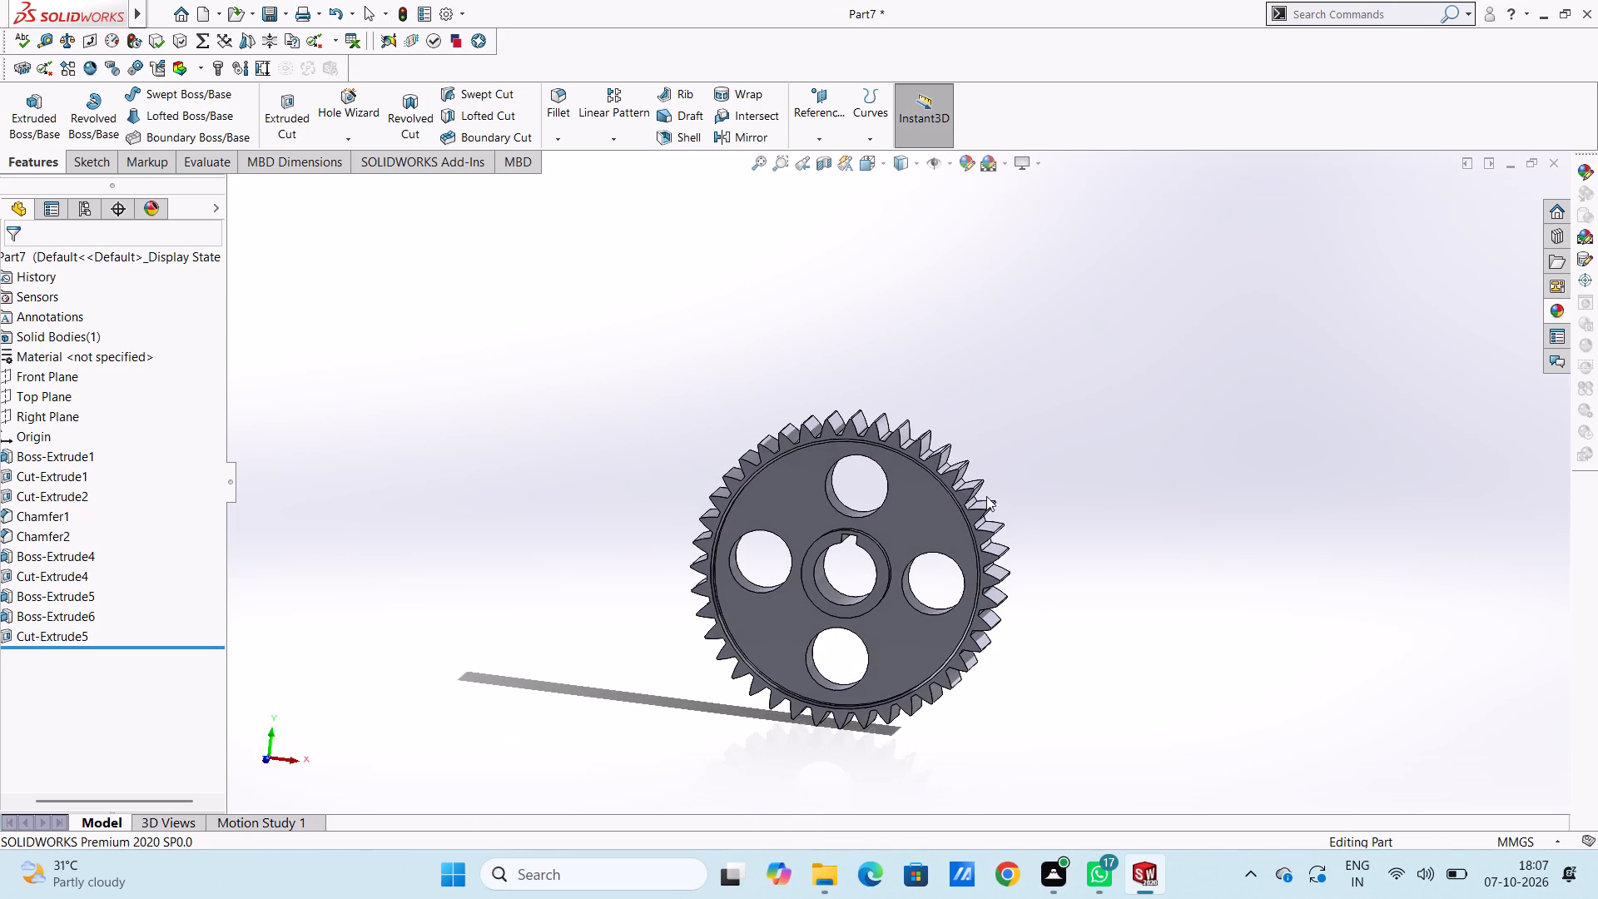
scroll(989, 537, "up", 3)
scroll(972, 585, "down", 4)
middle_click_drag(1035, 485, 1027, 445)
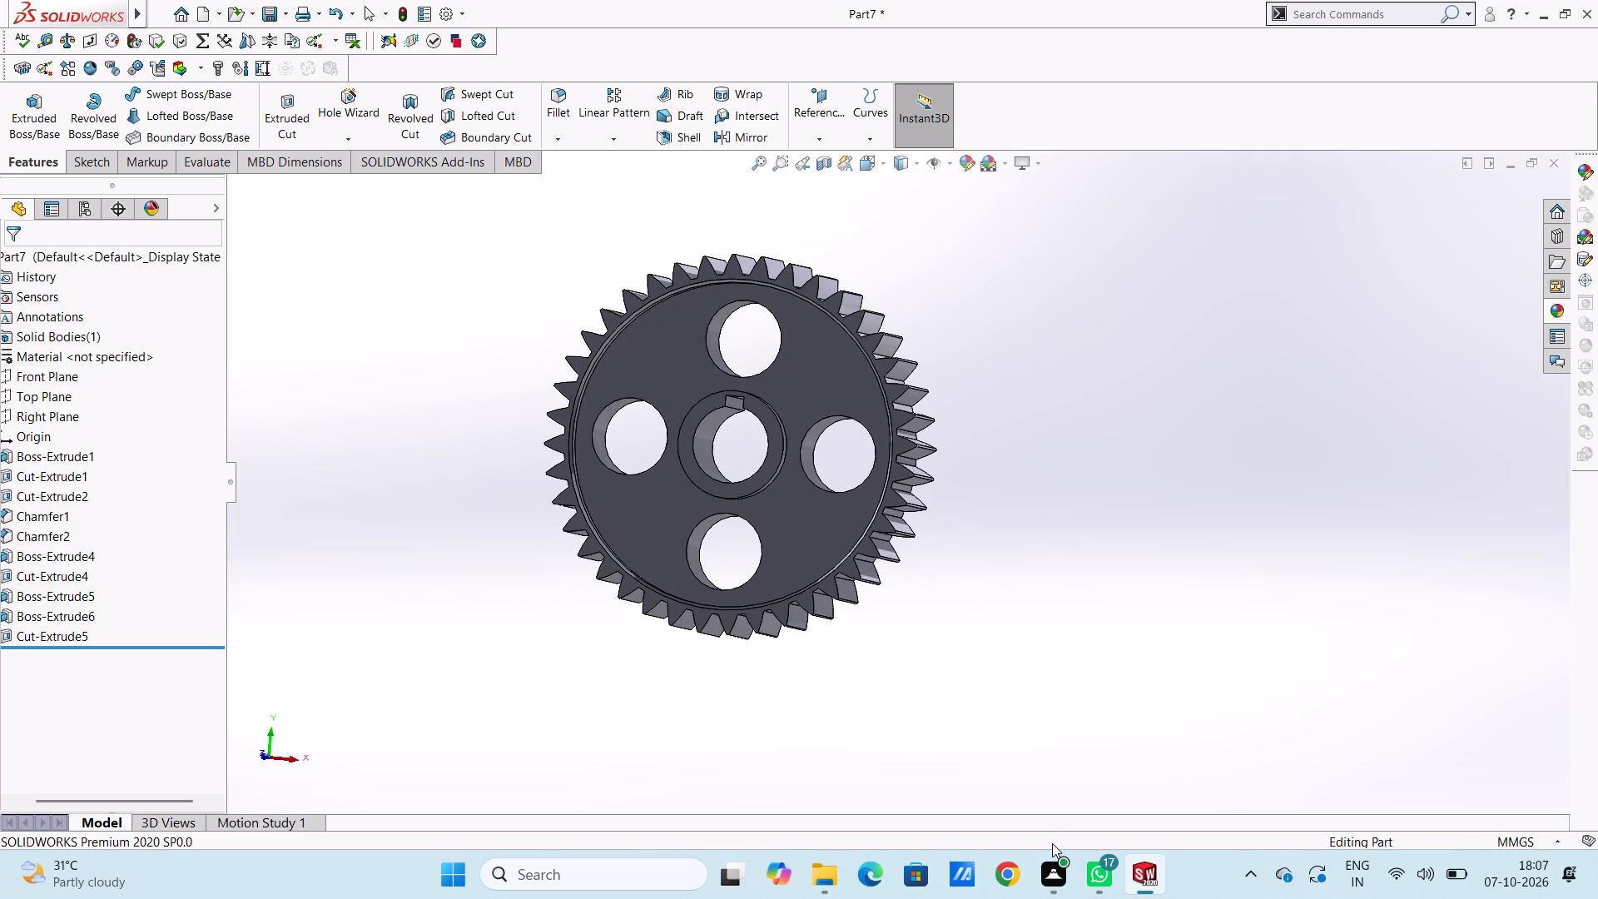
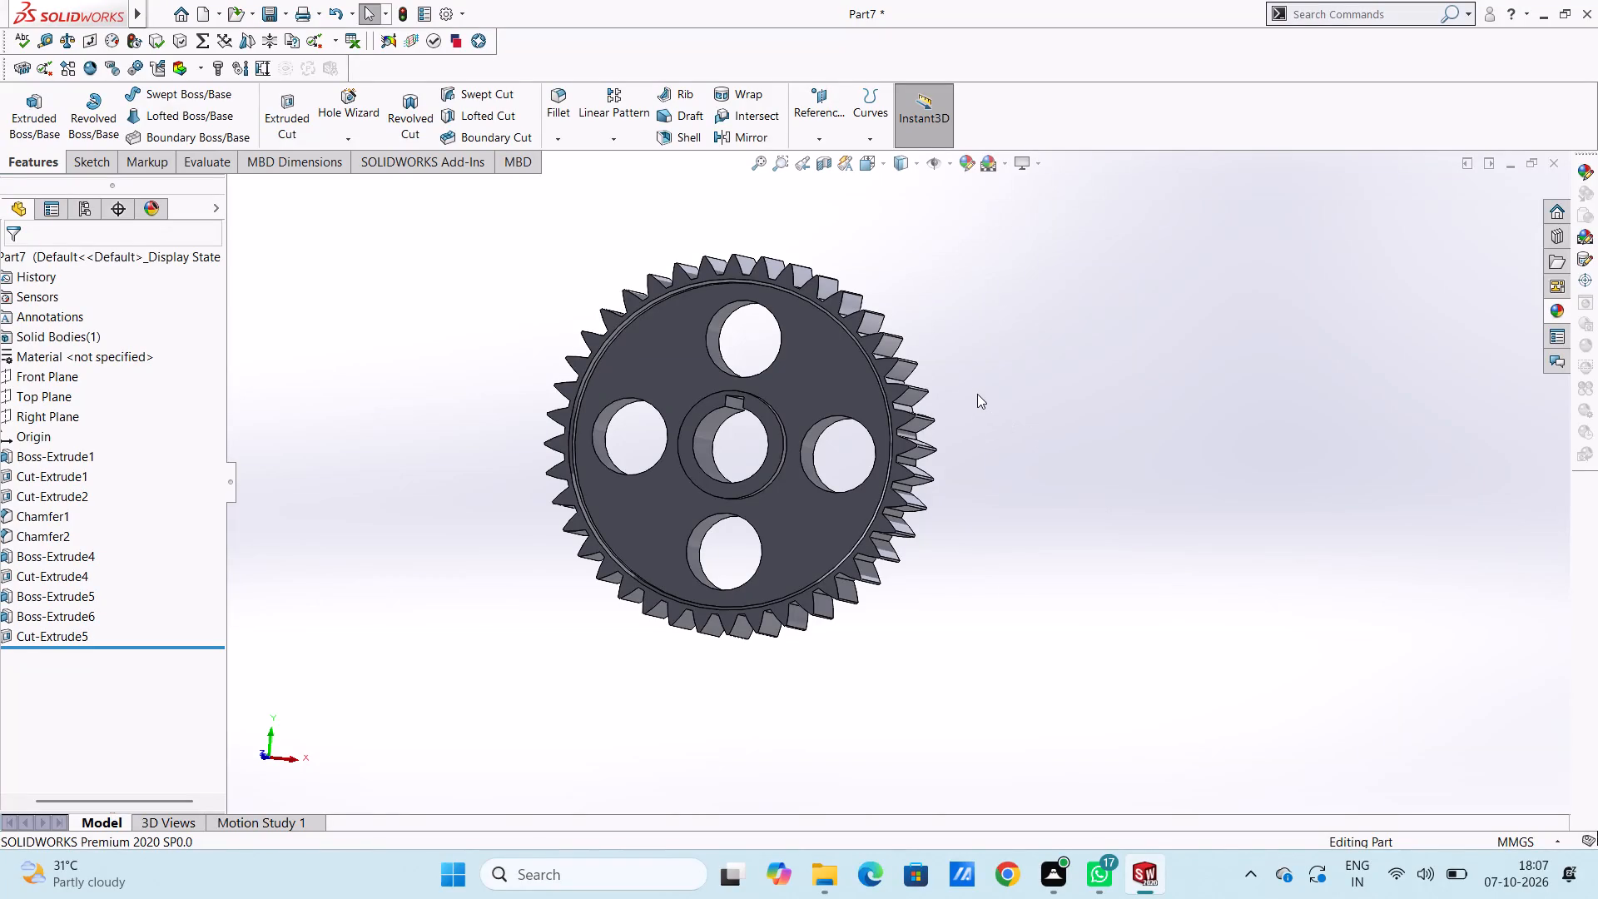
Inspect the gear's web holes, hub and teeth from several angles and distances.
middle_click_drag(1020, 474, 1003, 477)
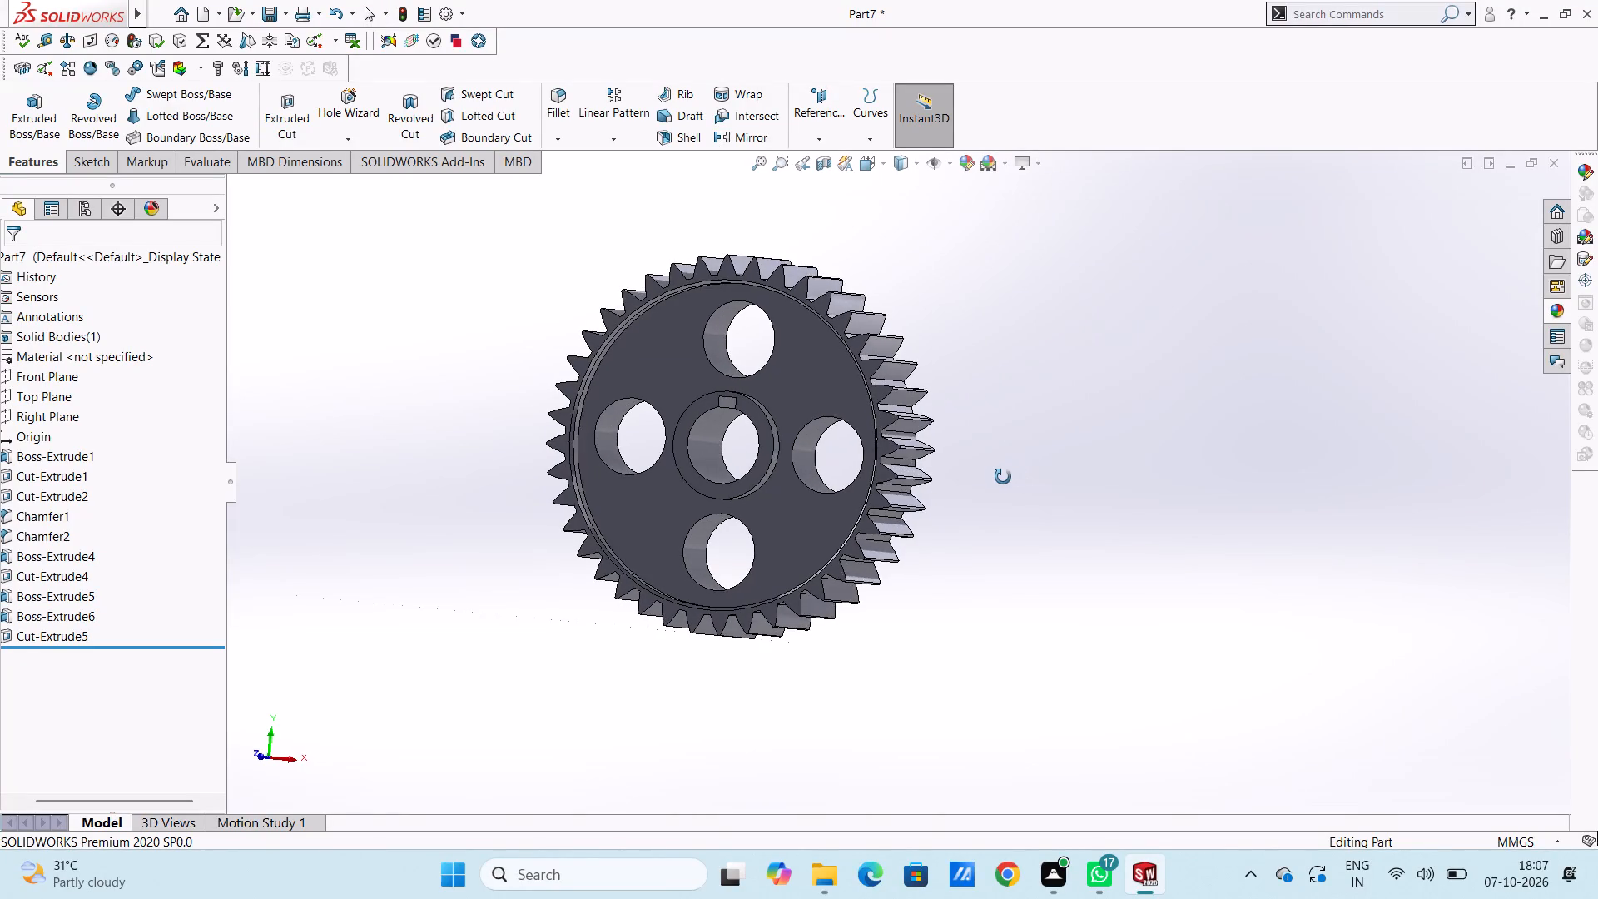
middle_click_drag(1003, 477, 1015, 523)
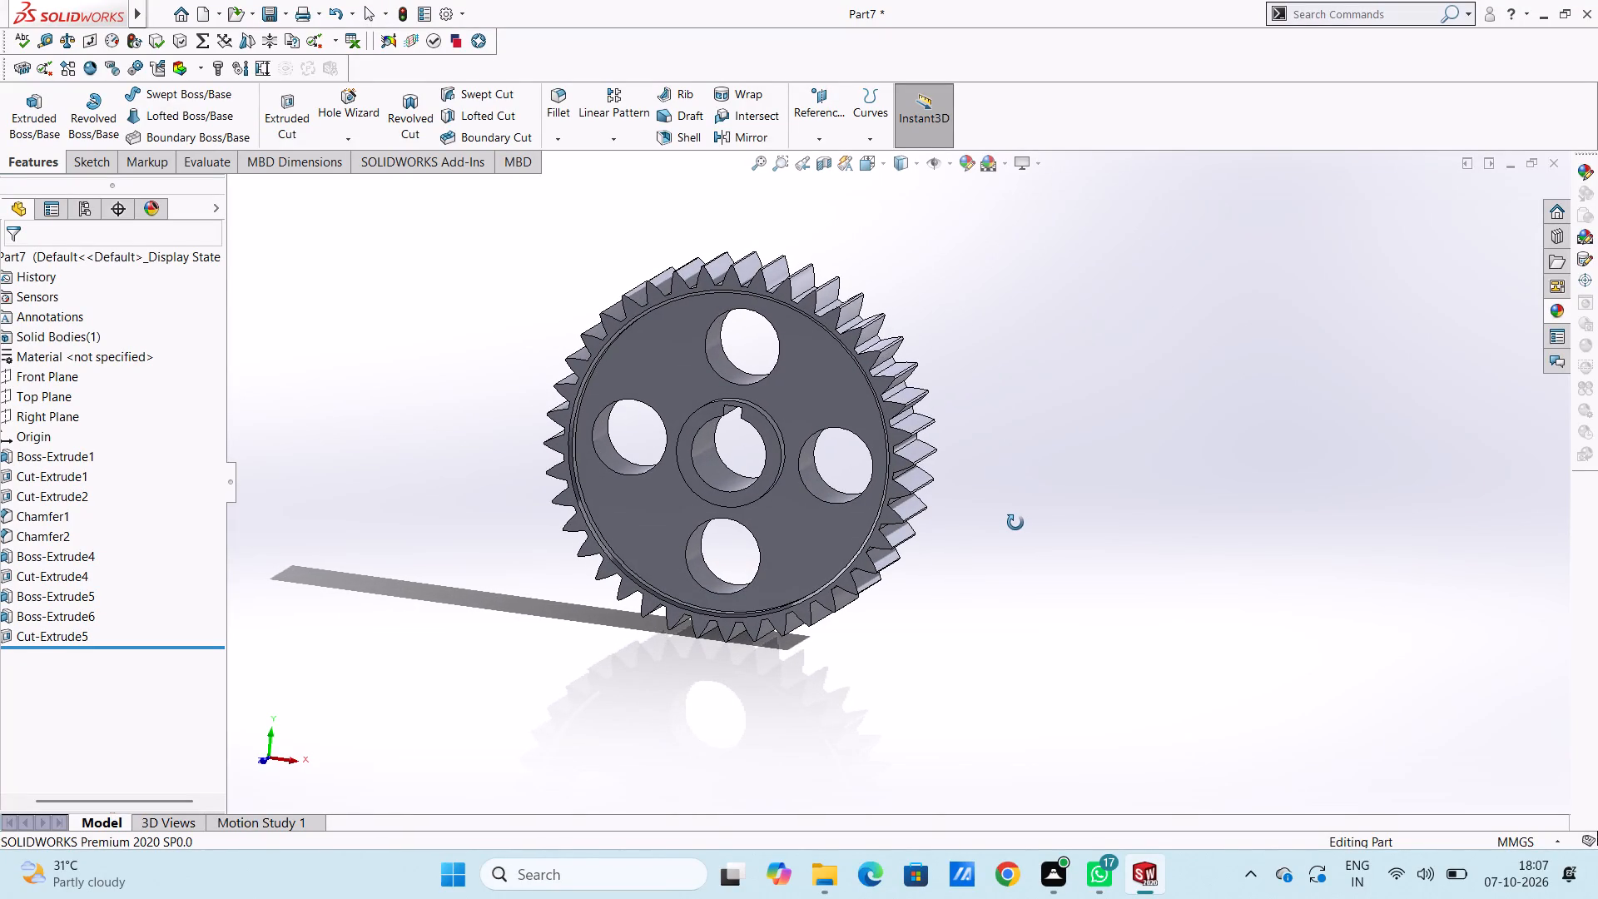
middle_click_drag(1015, 523, 972, 496)
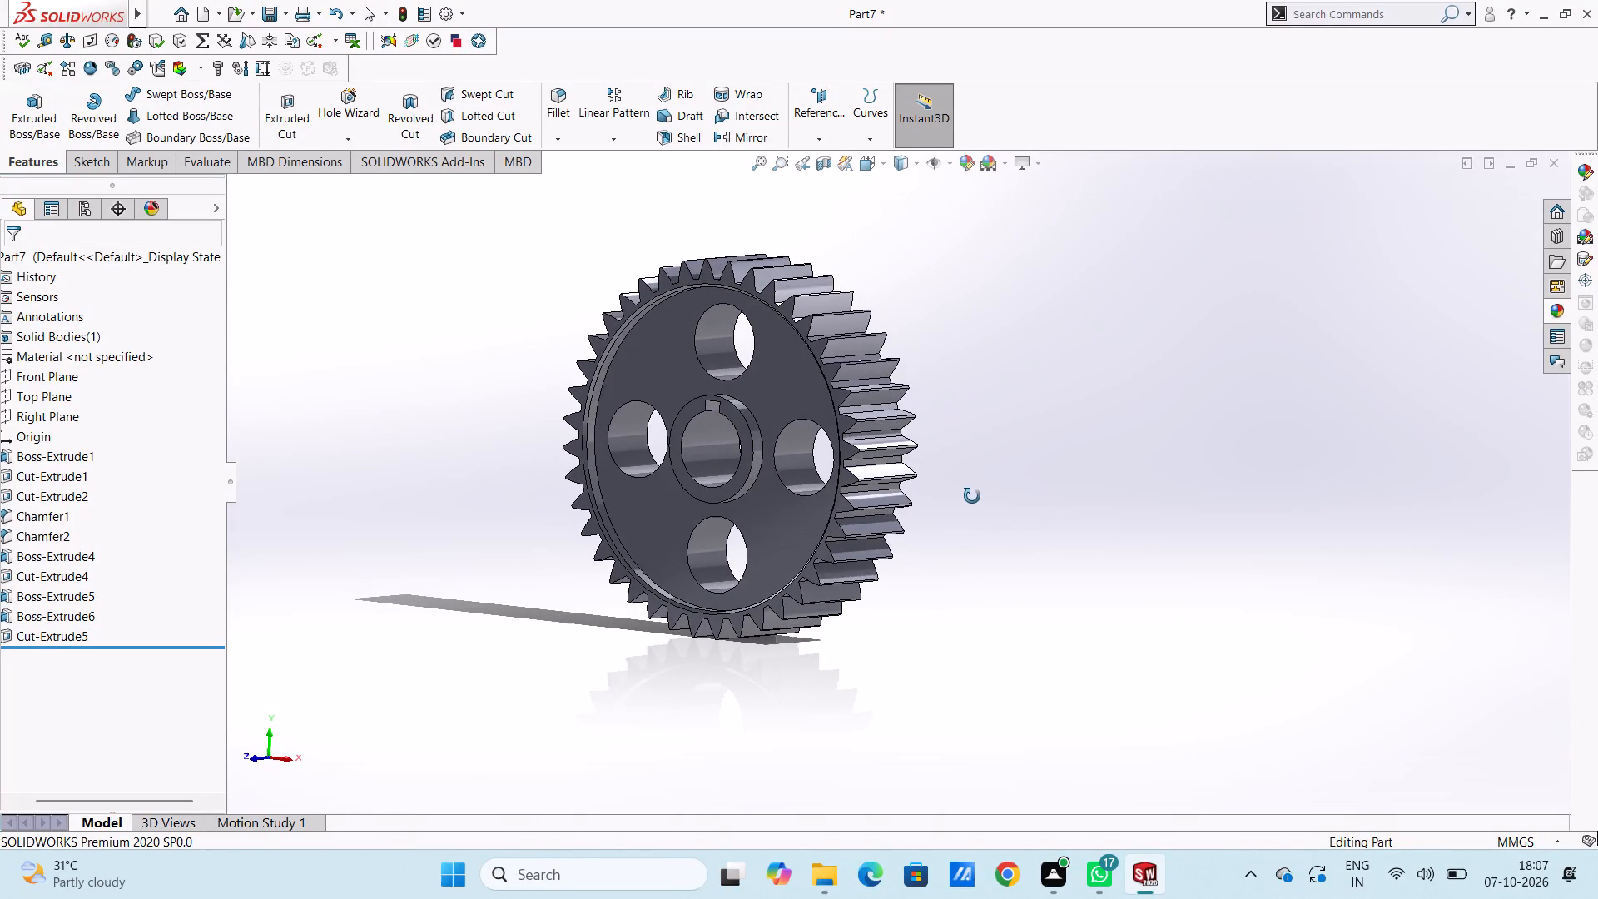
middle_click_drag(972, 496, 981, 519)
middle_click(977, 519)
scroll(687, 386, "down", 5)
scroll(648, 468, "up", 4)
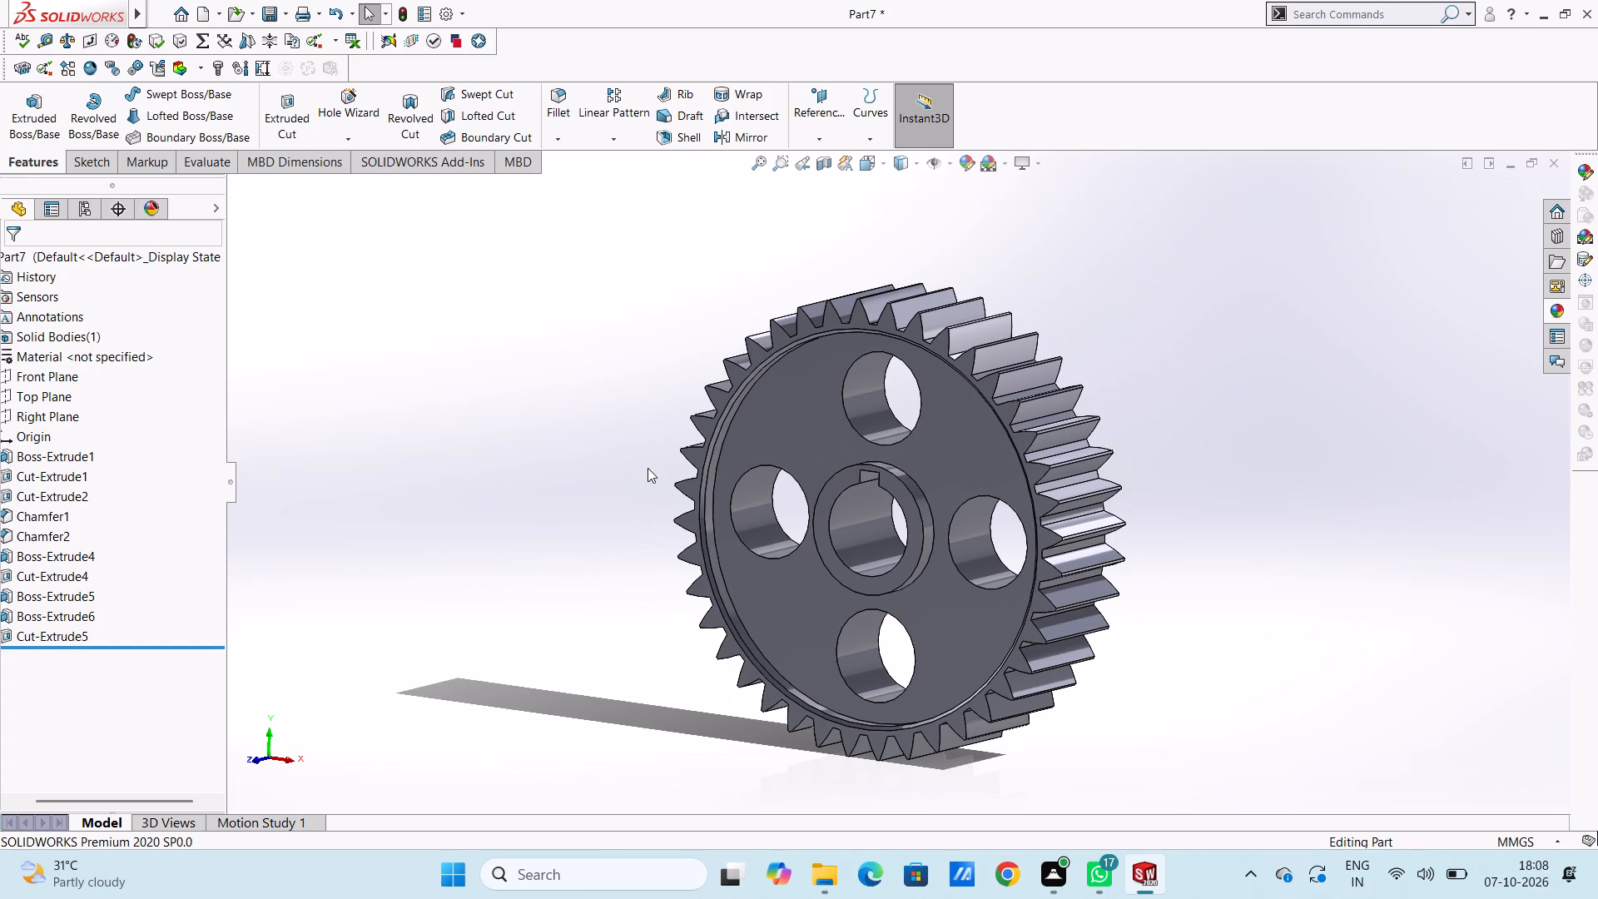
scroll(648, 468, "up", 3)
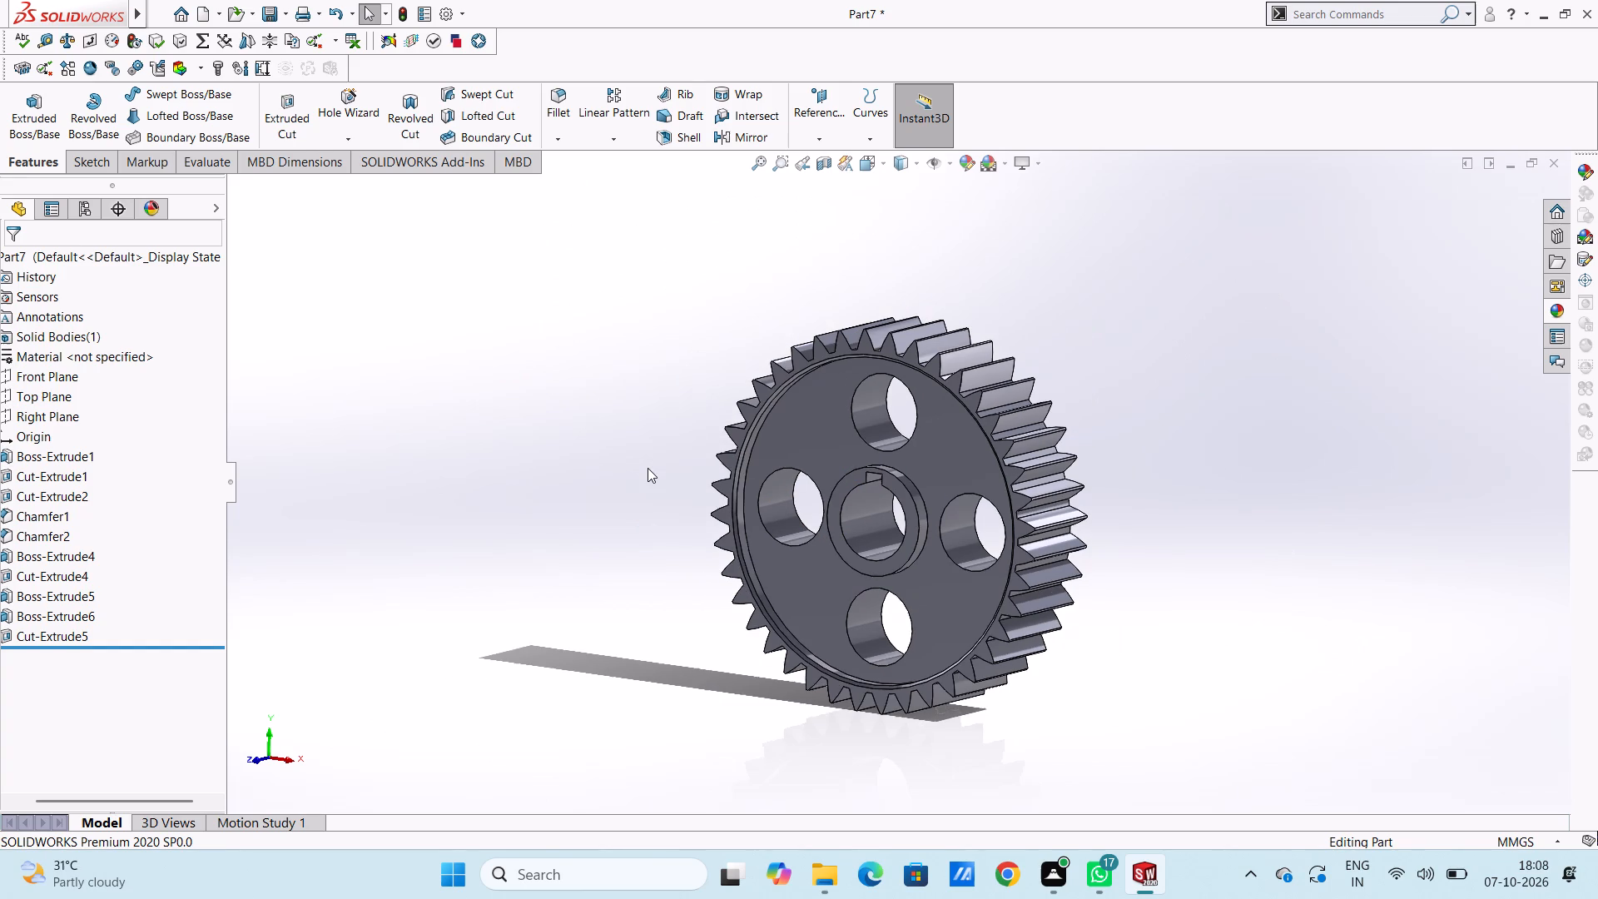
scroll(849, 491, "down", 3)
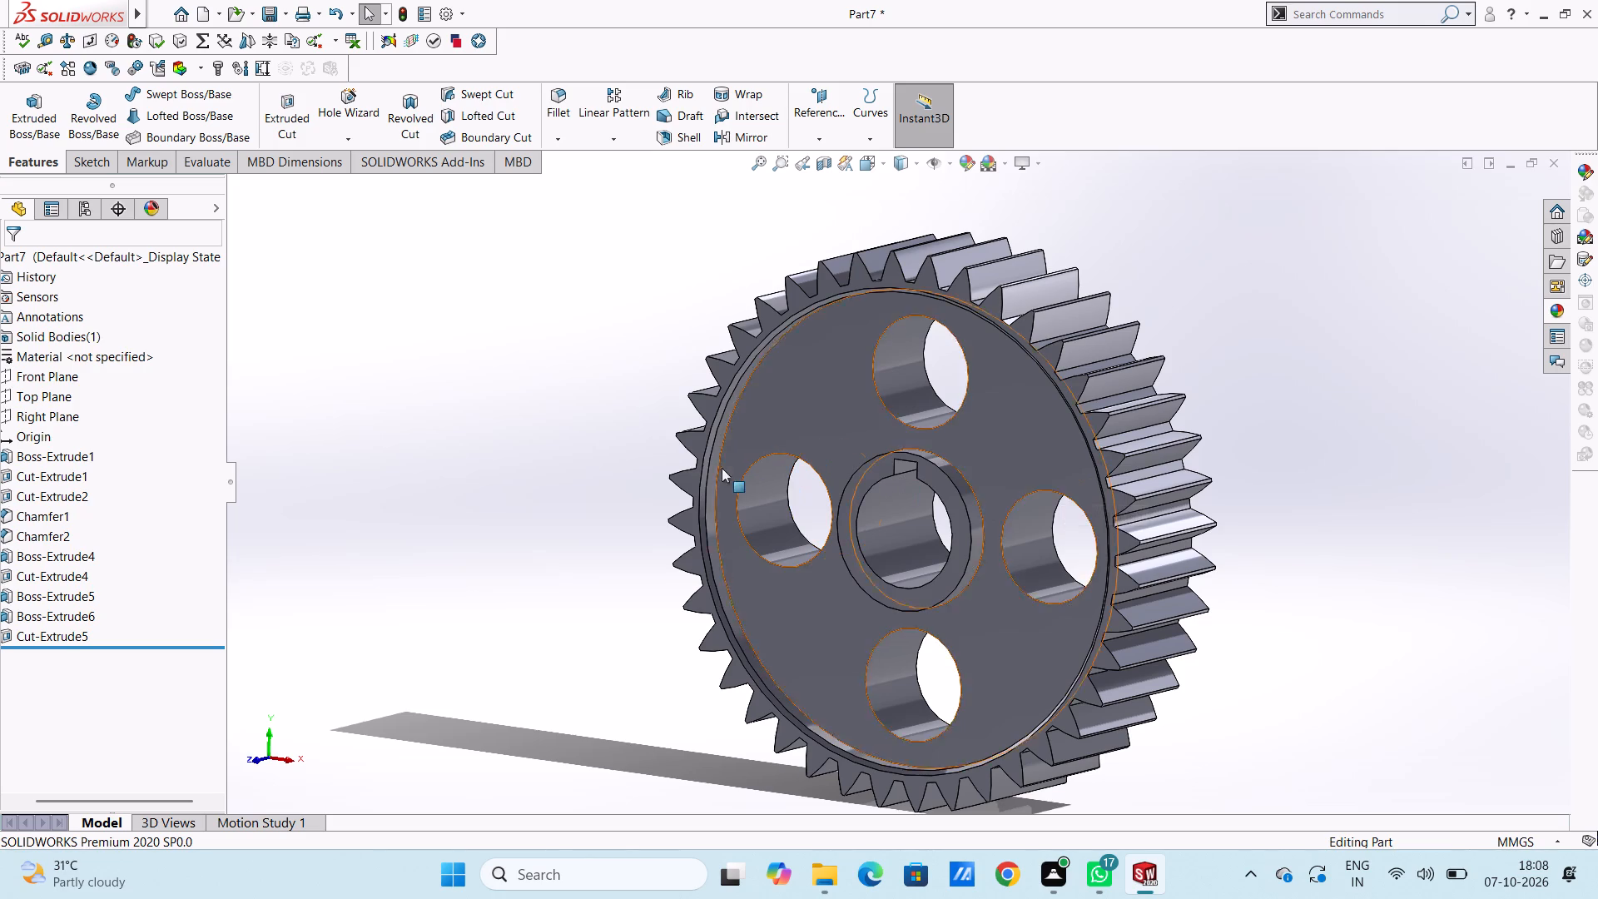
scroll(716, 459, "down", 1)
scroll(648, 392, "up", 3)
left_click(618, 355)
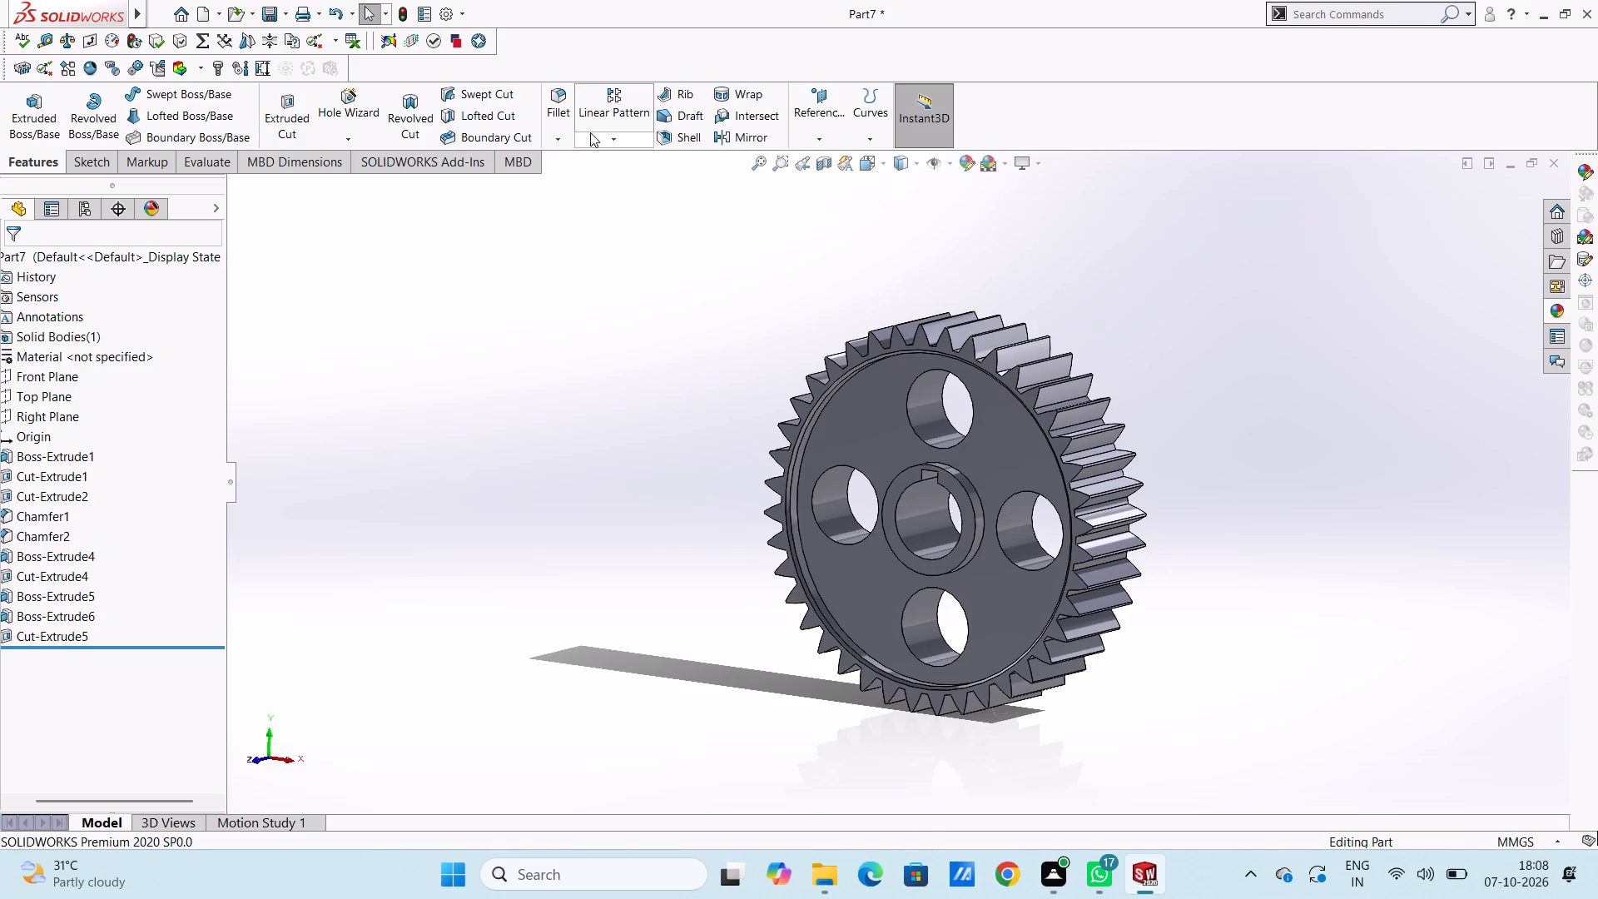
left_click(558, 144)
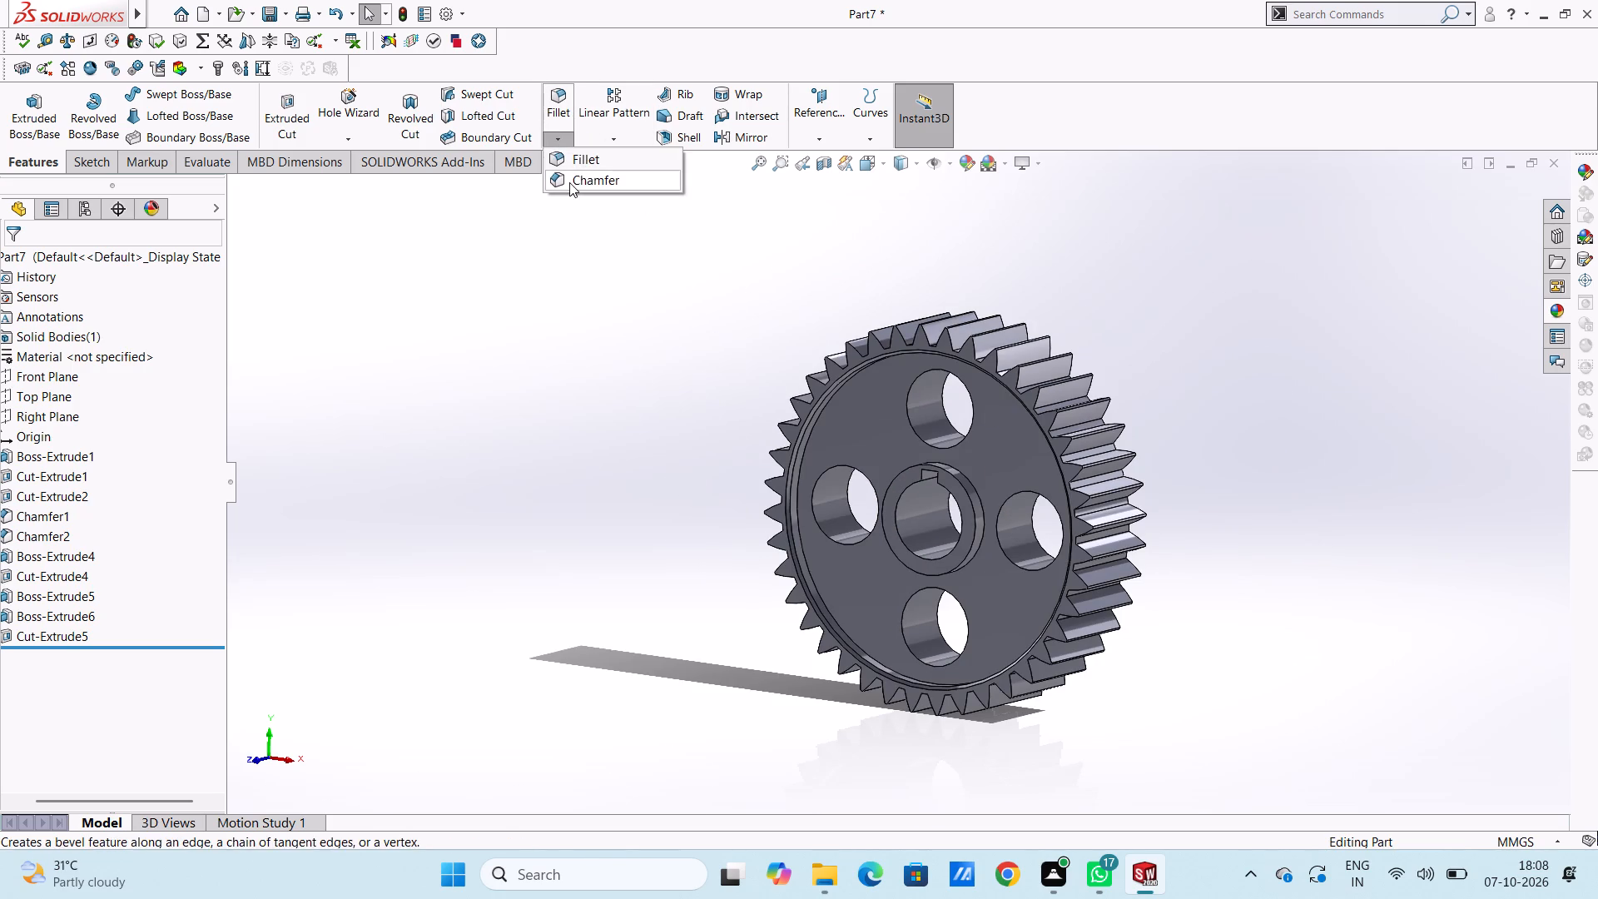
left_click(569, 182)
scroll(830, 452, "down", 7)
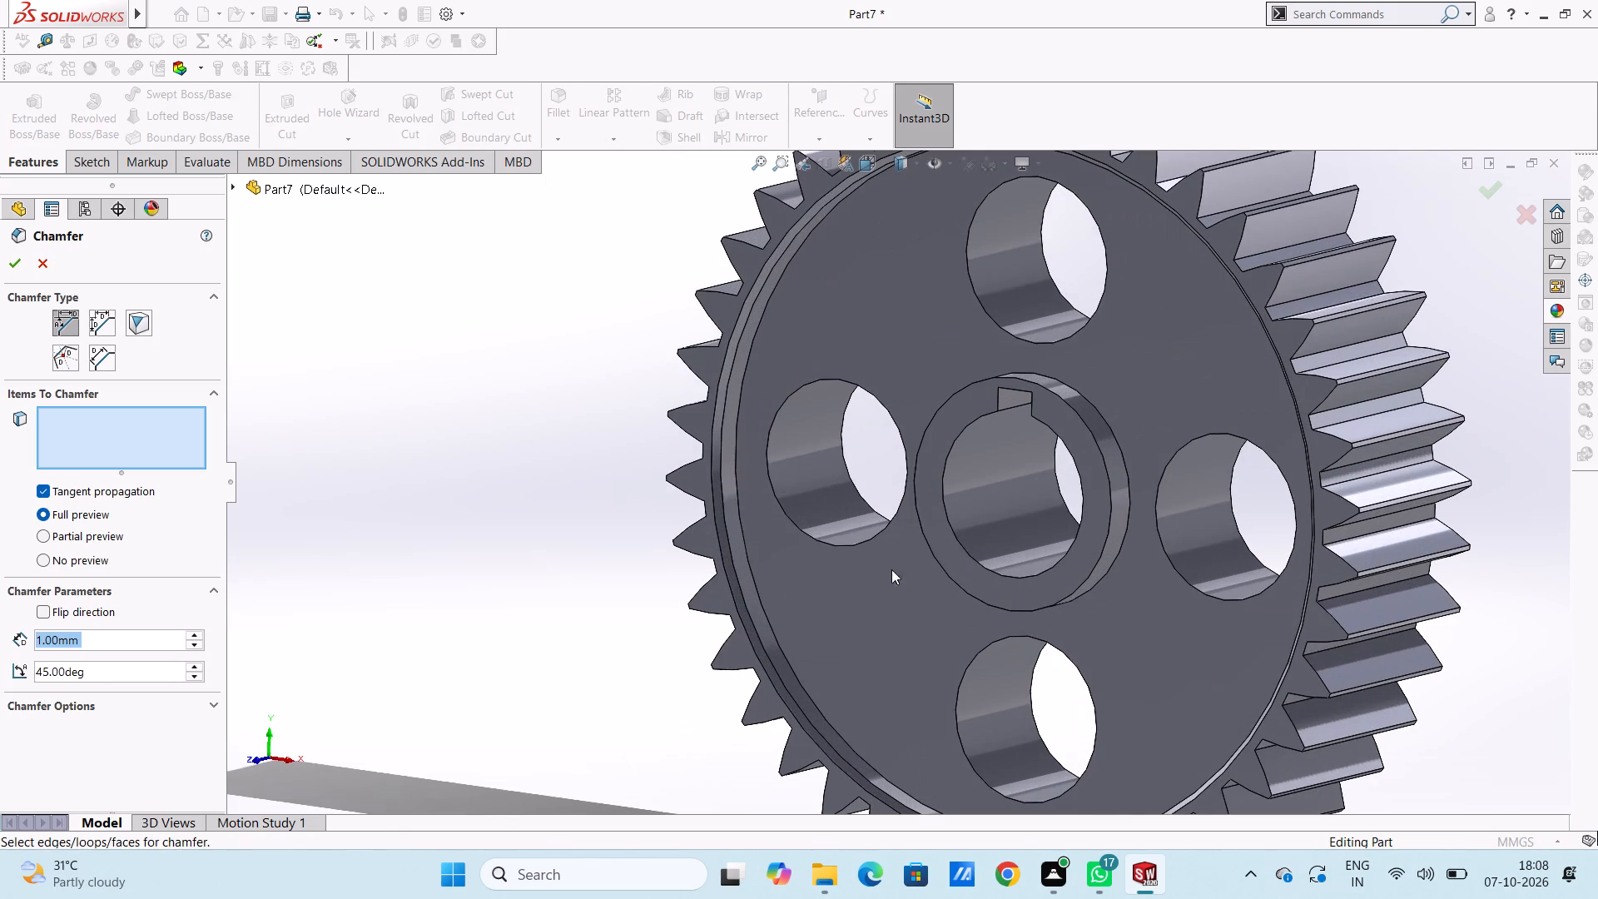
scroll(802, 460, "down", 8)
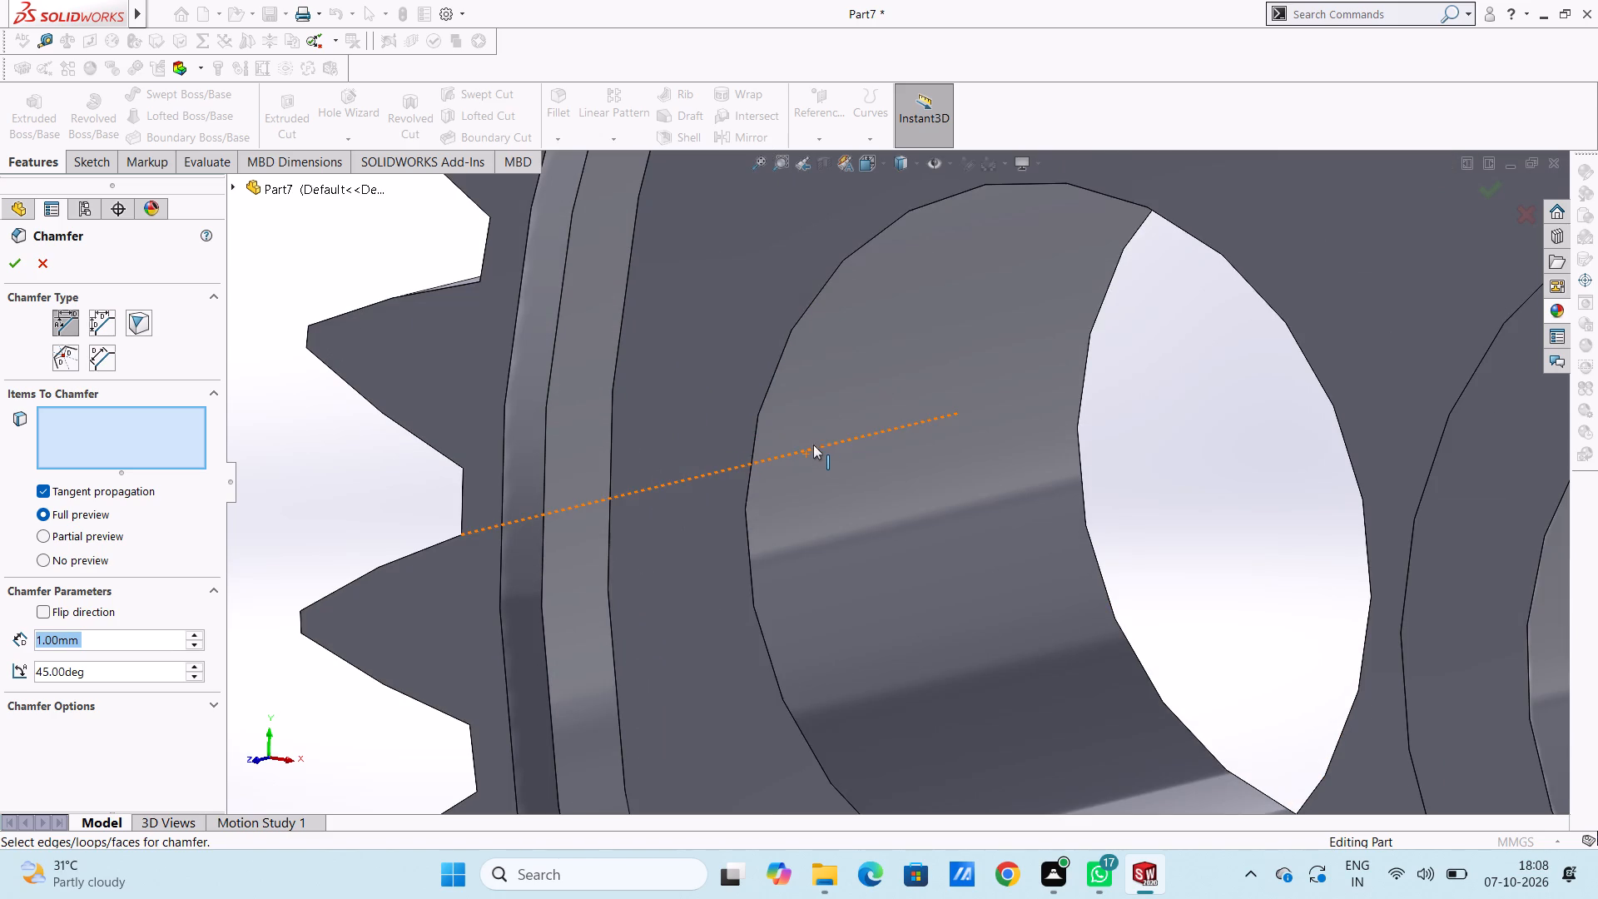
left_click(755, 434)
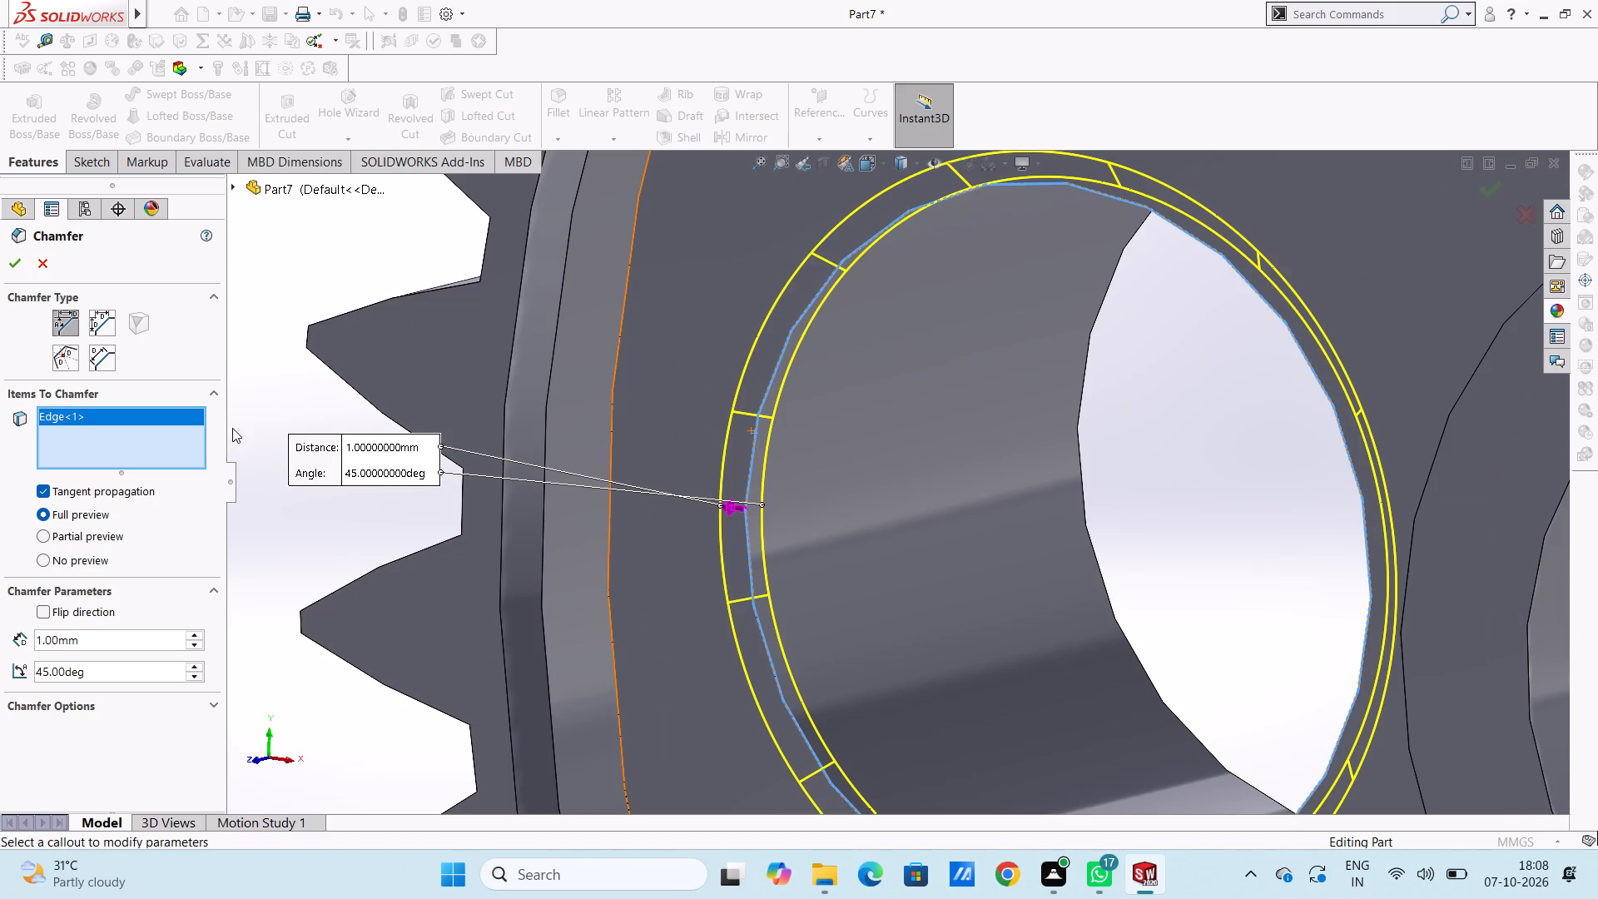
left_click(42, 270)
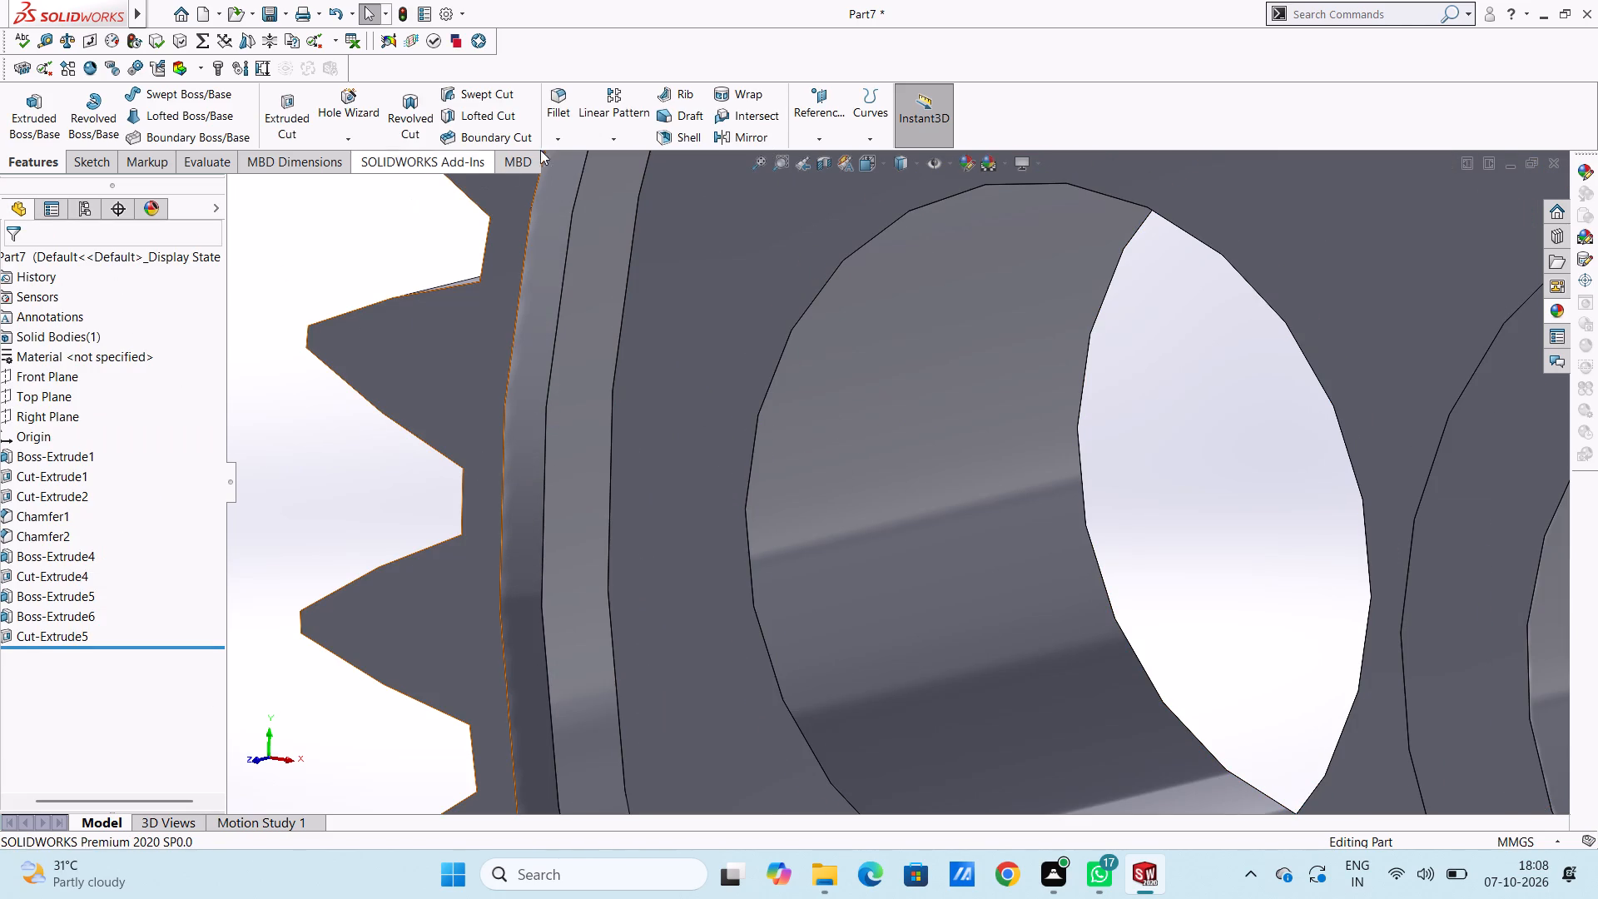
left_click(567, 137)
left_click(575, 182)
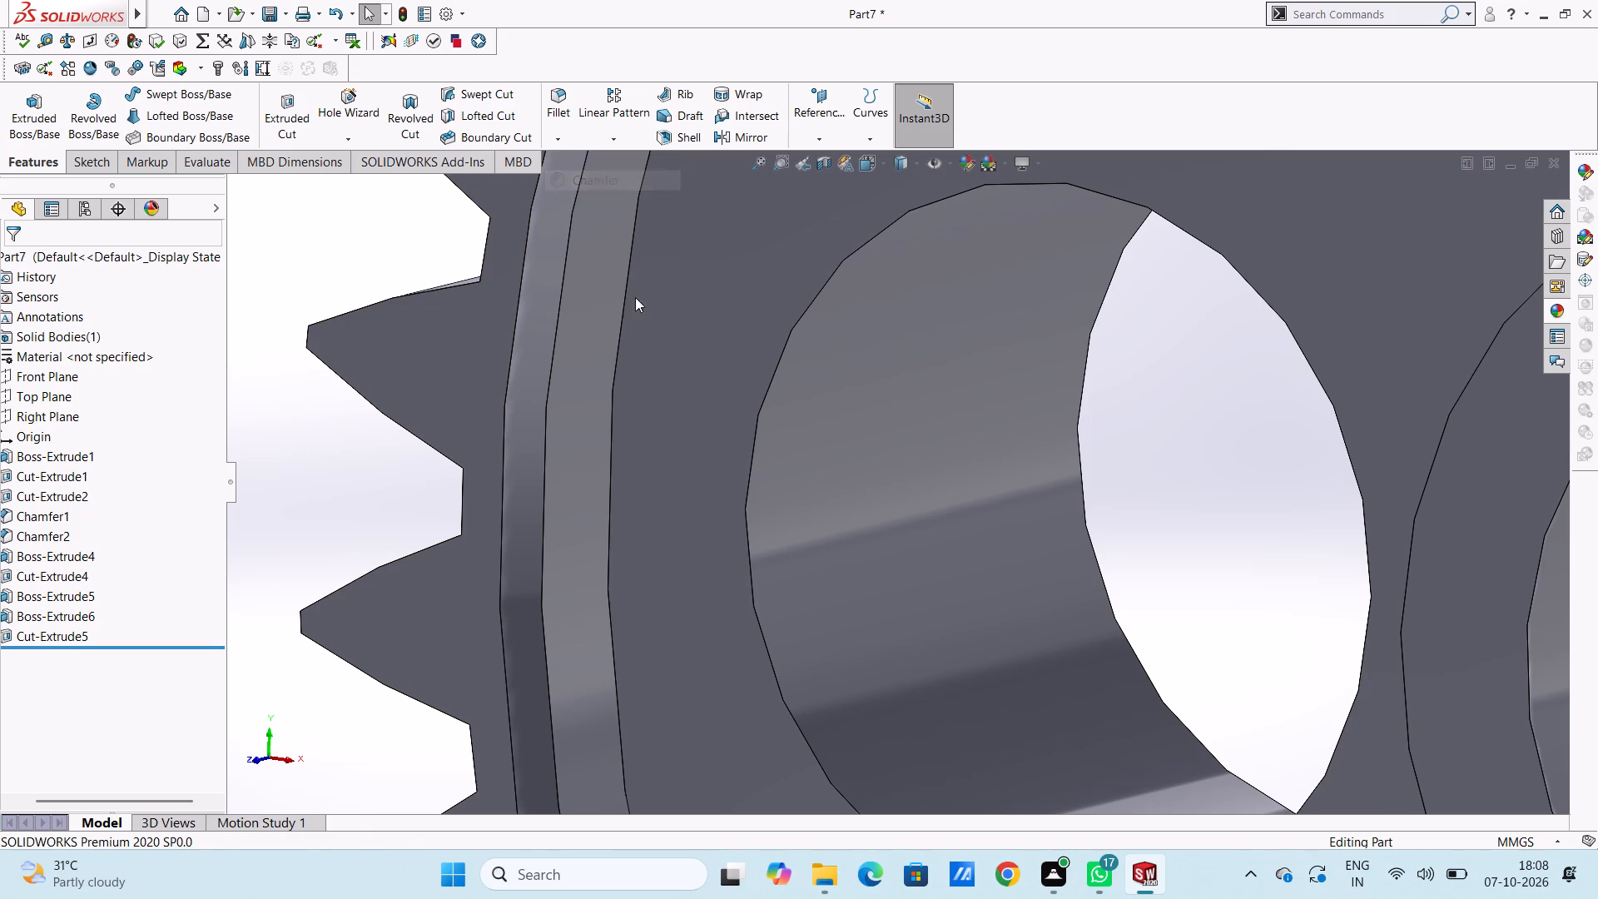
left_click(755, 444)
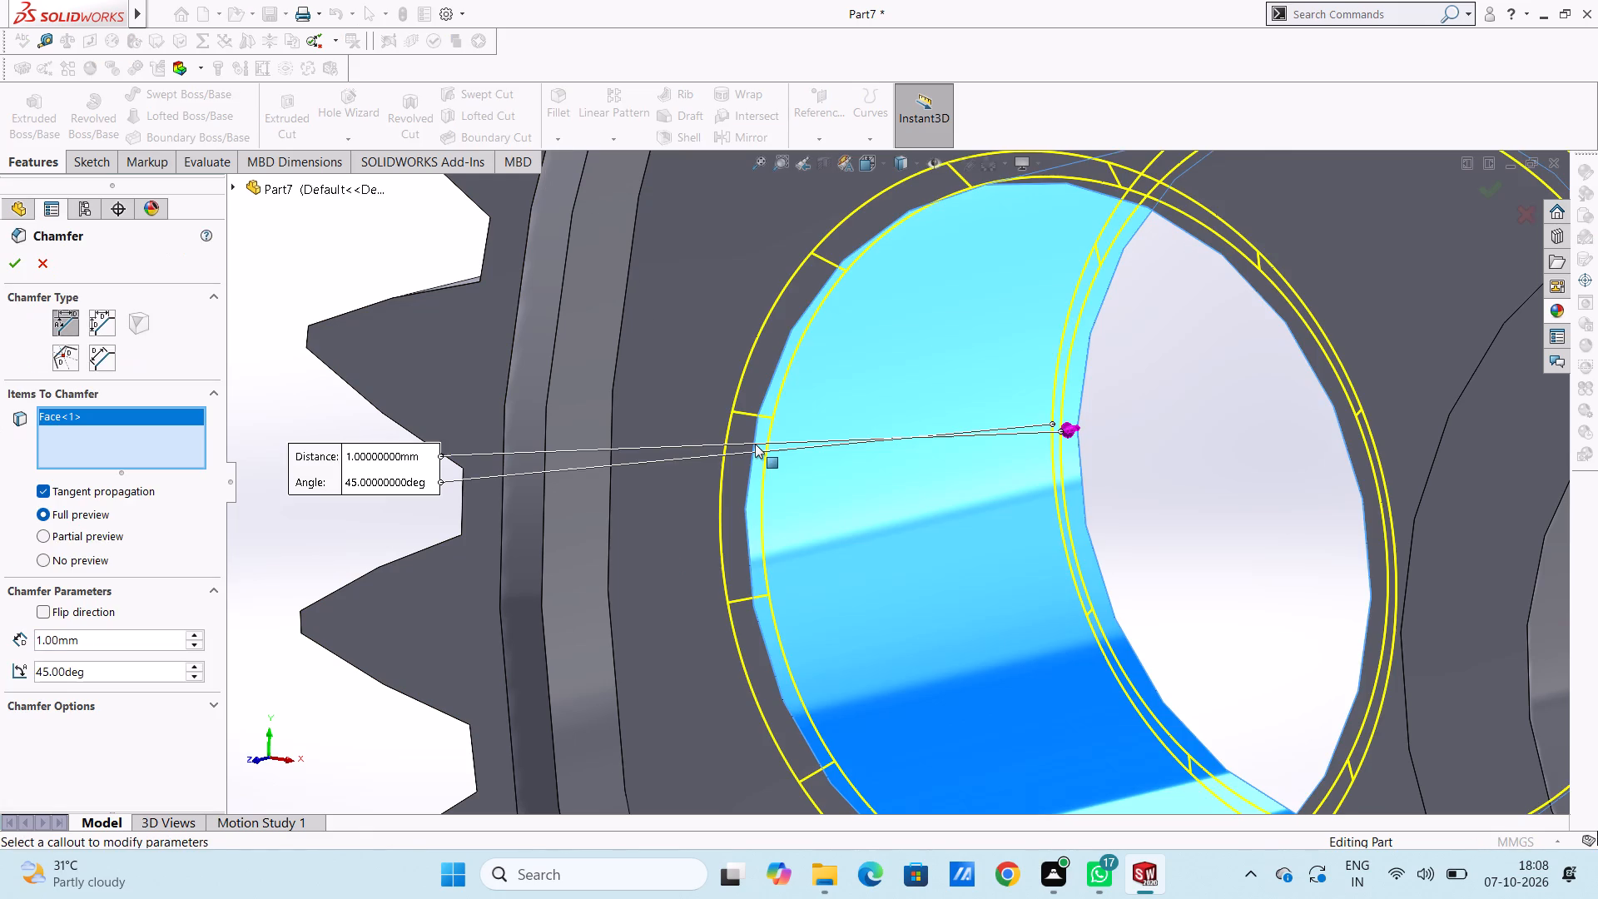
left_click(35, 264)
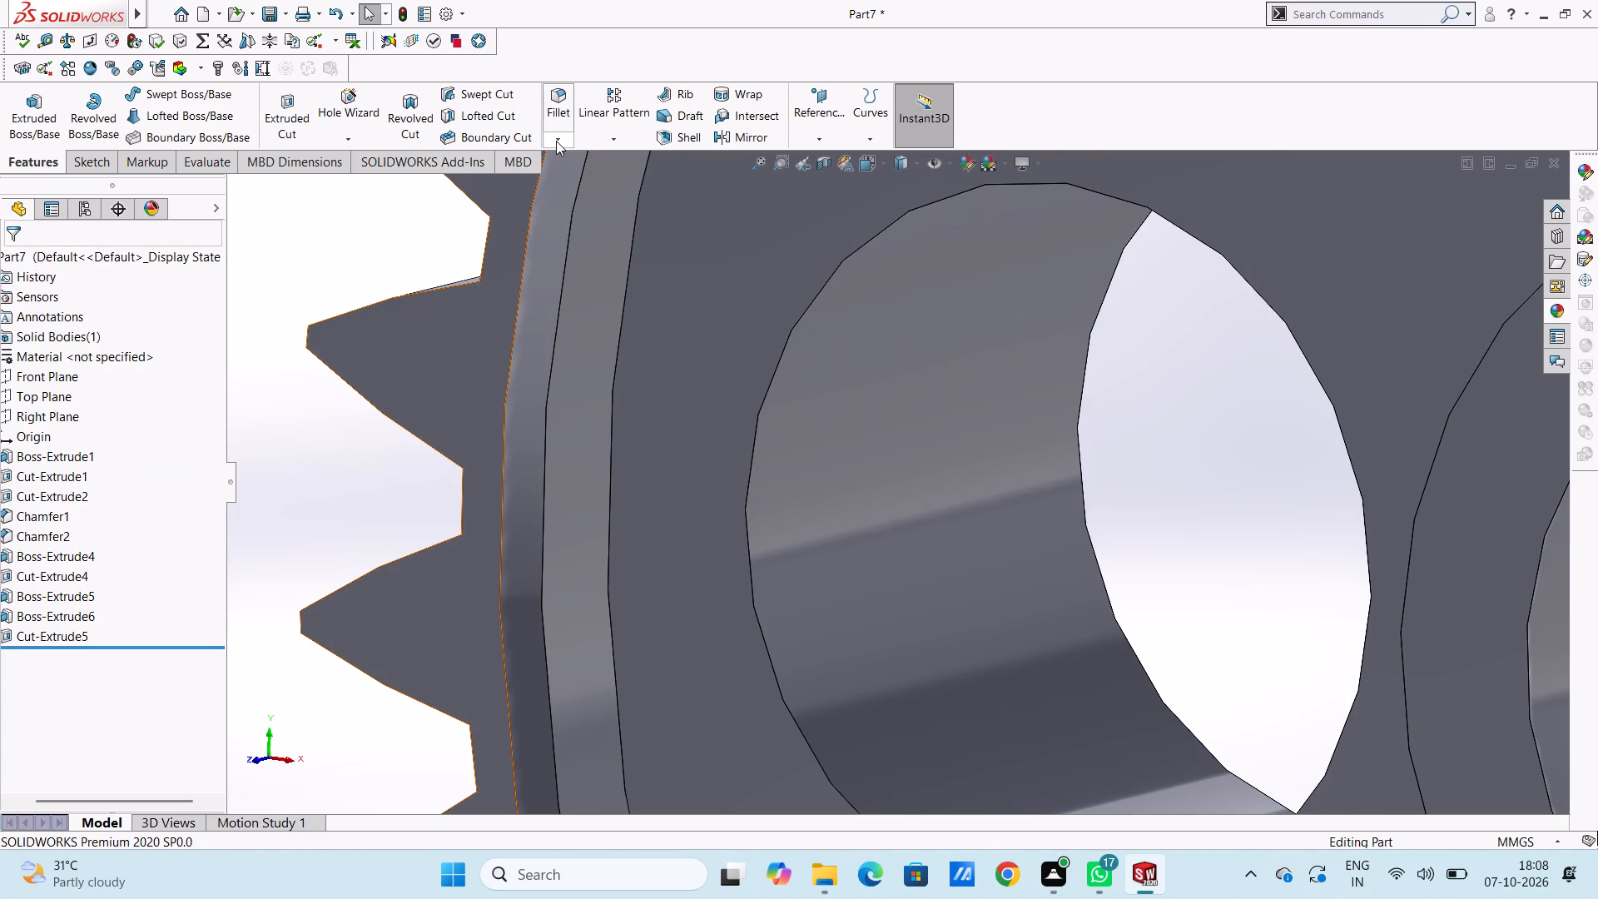
Set up a 1 mm by 45-degree chamfer on the four 25 mm hole edges on the web's front face.
left_click(555, 141)
left_click(571, 179)
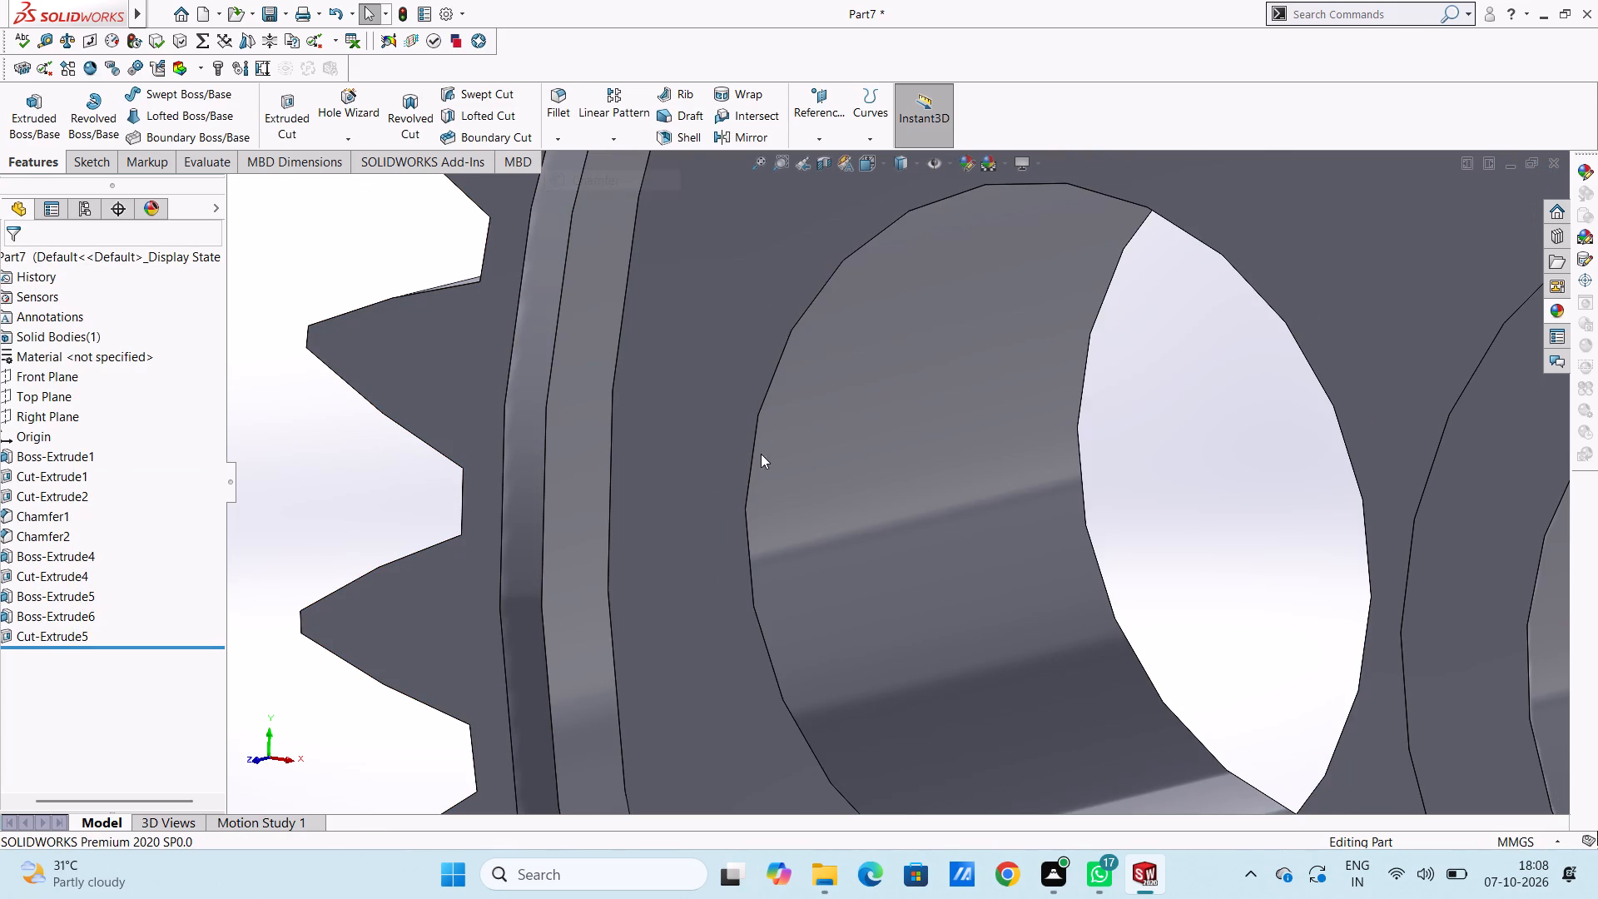
left_click(752, 458)
scroll(750, 458, "up", 5)
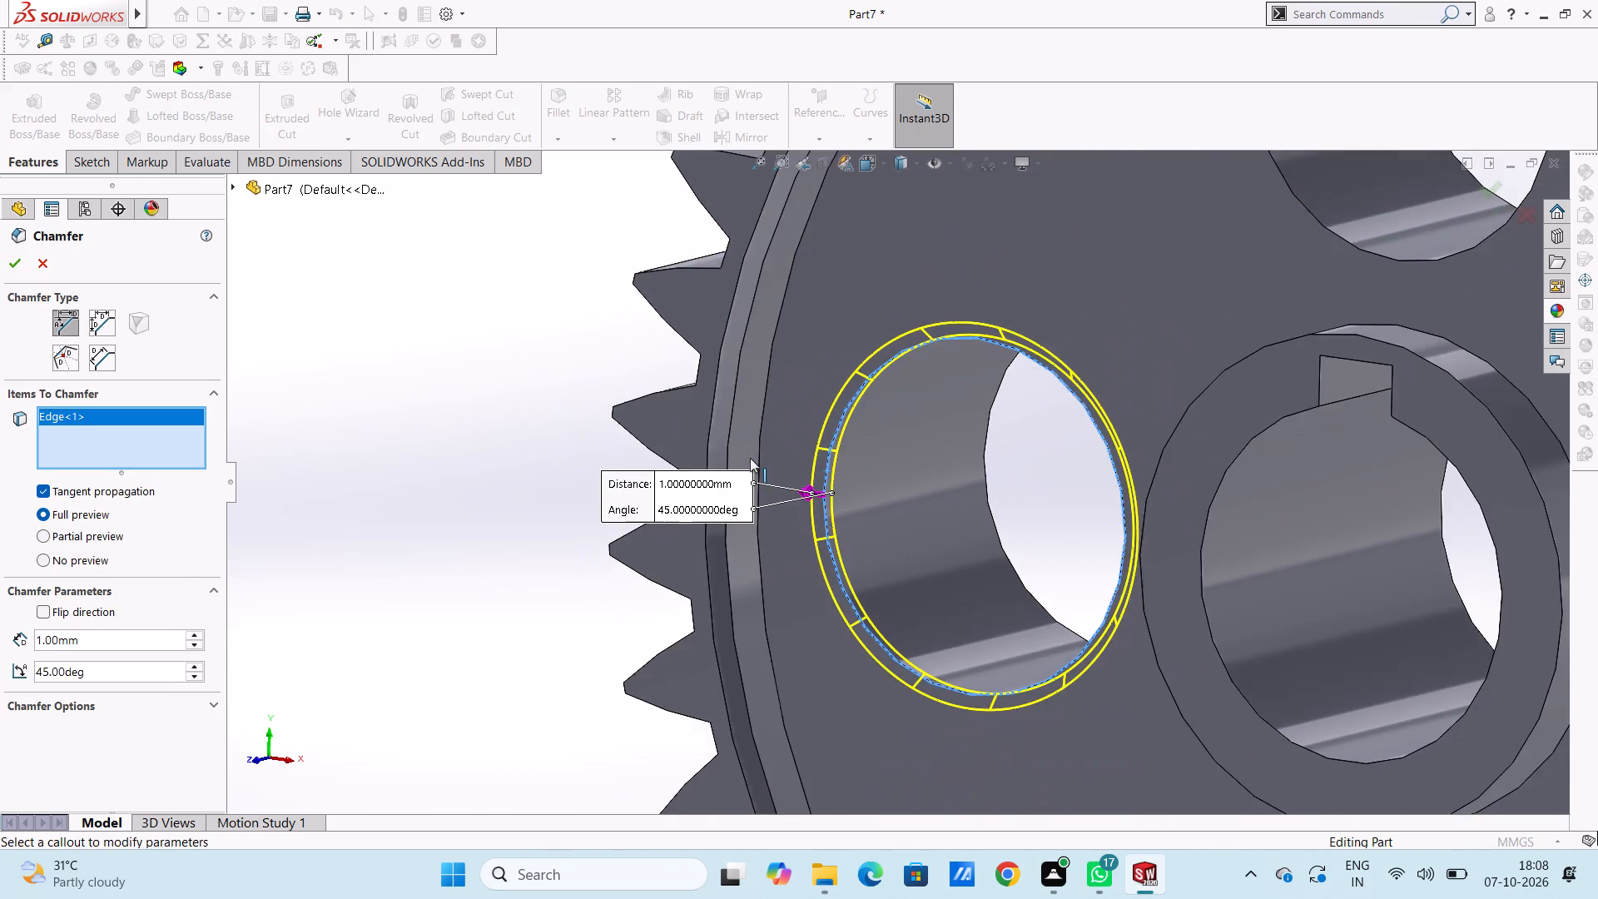
scroll(750, 458, "up", 4)
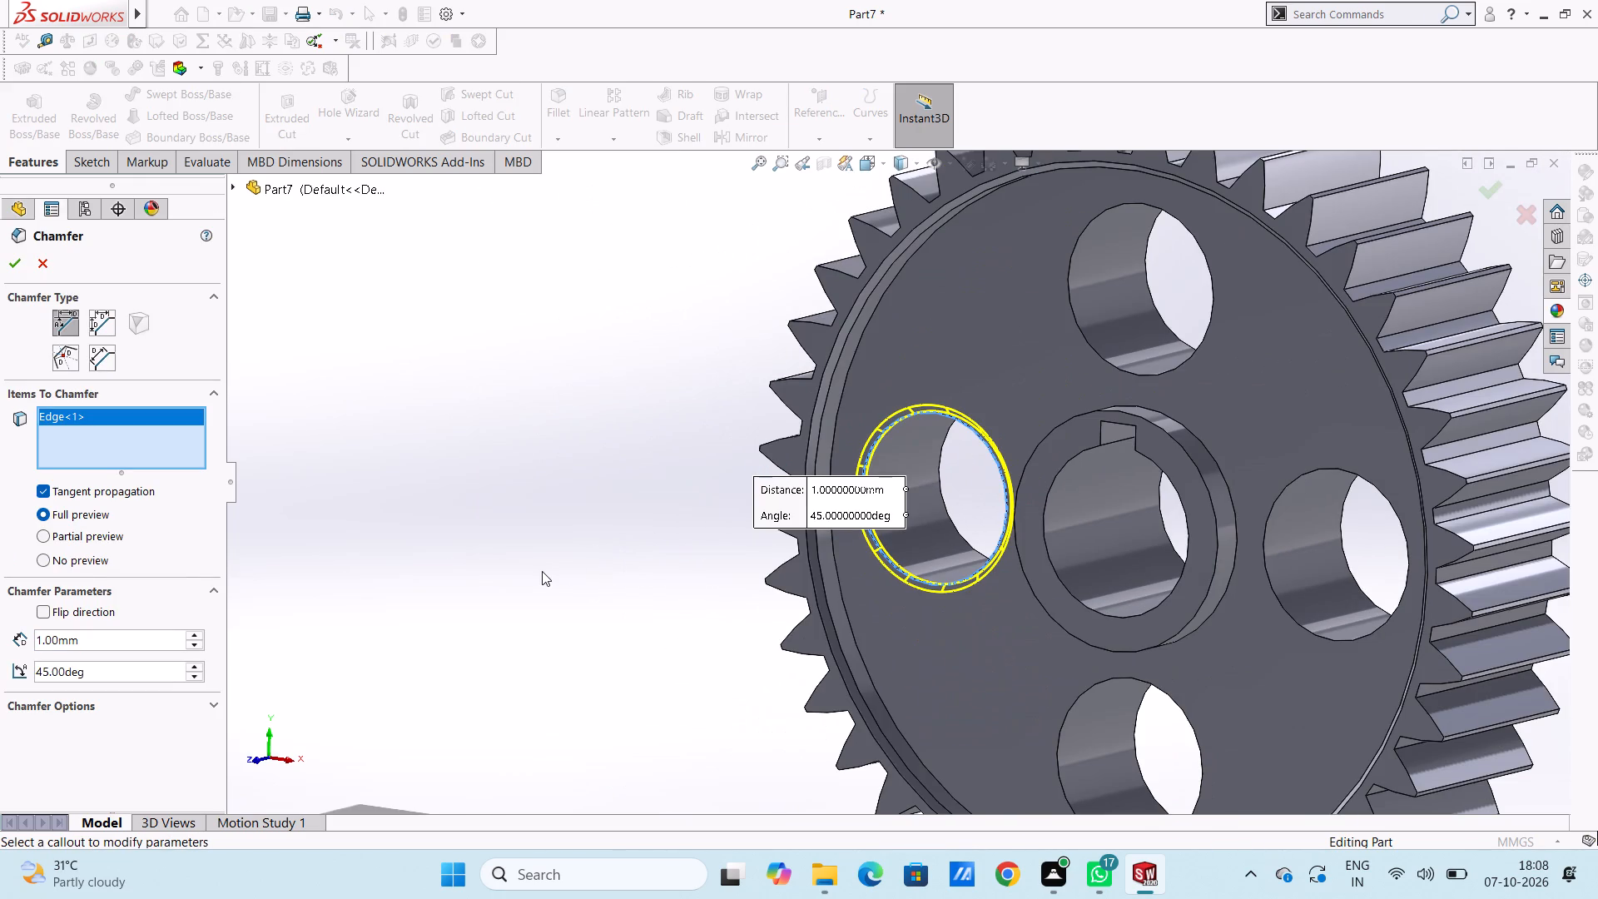
scroll(1153, 344, "down", 3)
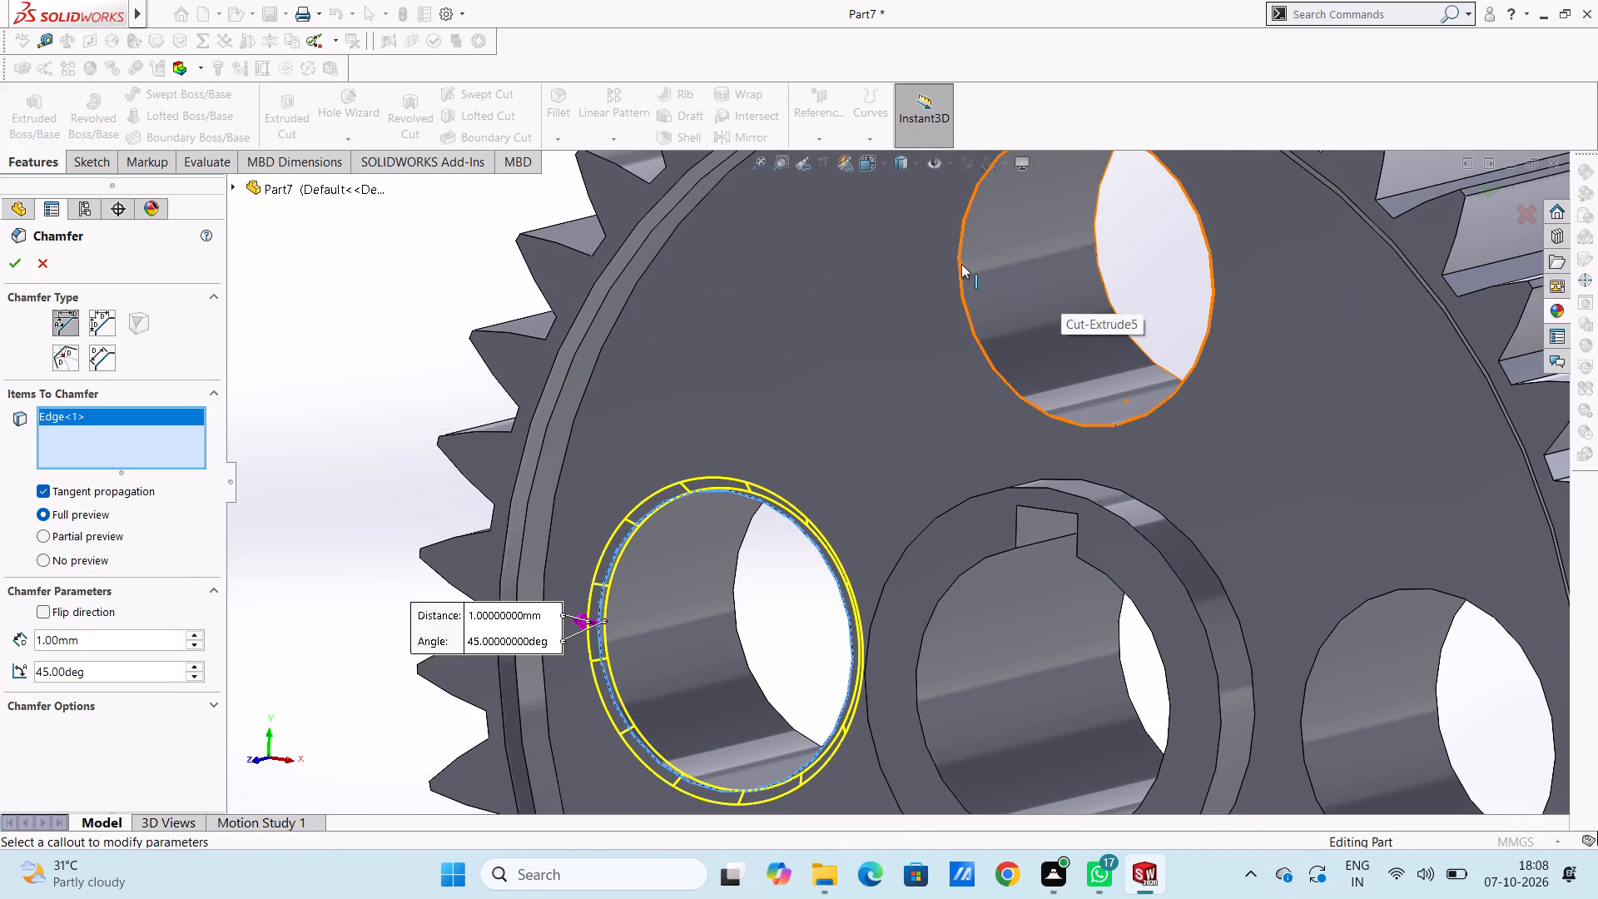
left_click(960, 264)
scroll(953, 623, "up", 4)
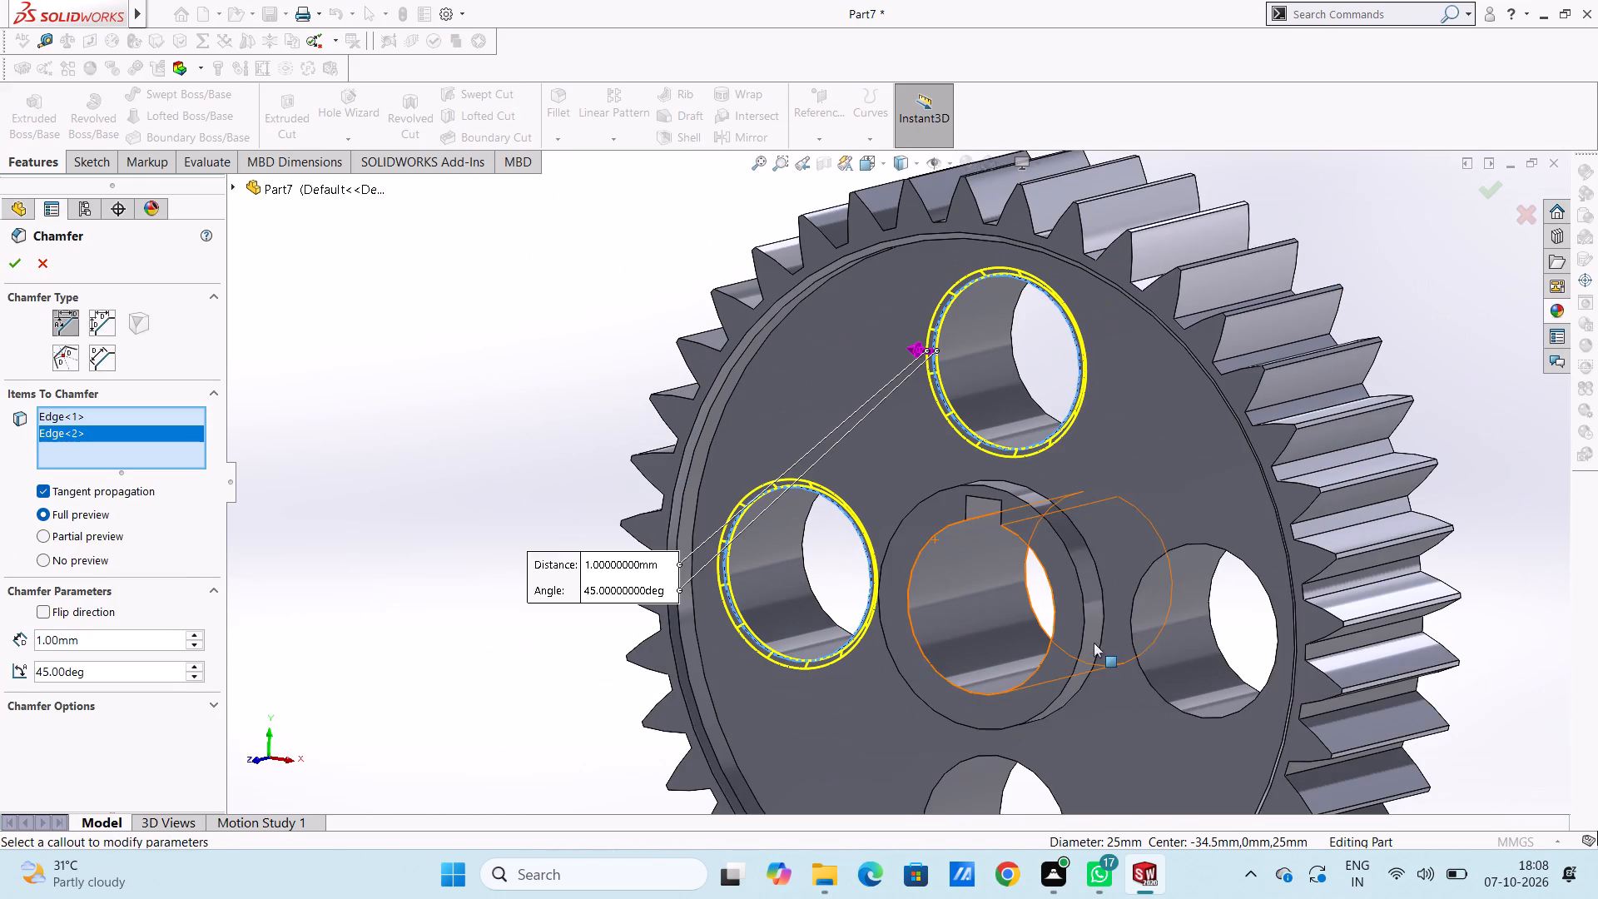
left_click(1130, 608)
scroll(1105, 653, "up", 3)
scroll(920, 705, "down", 3)
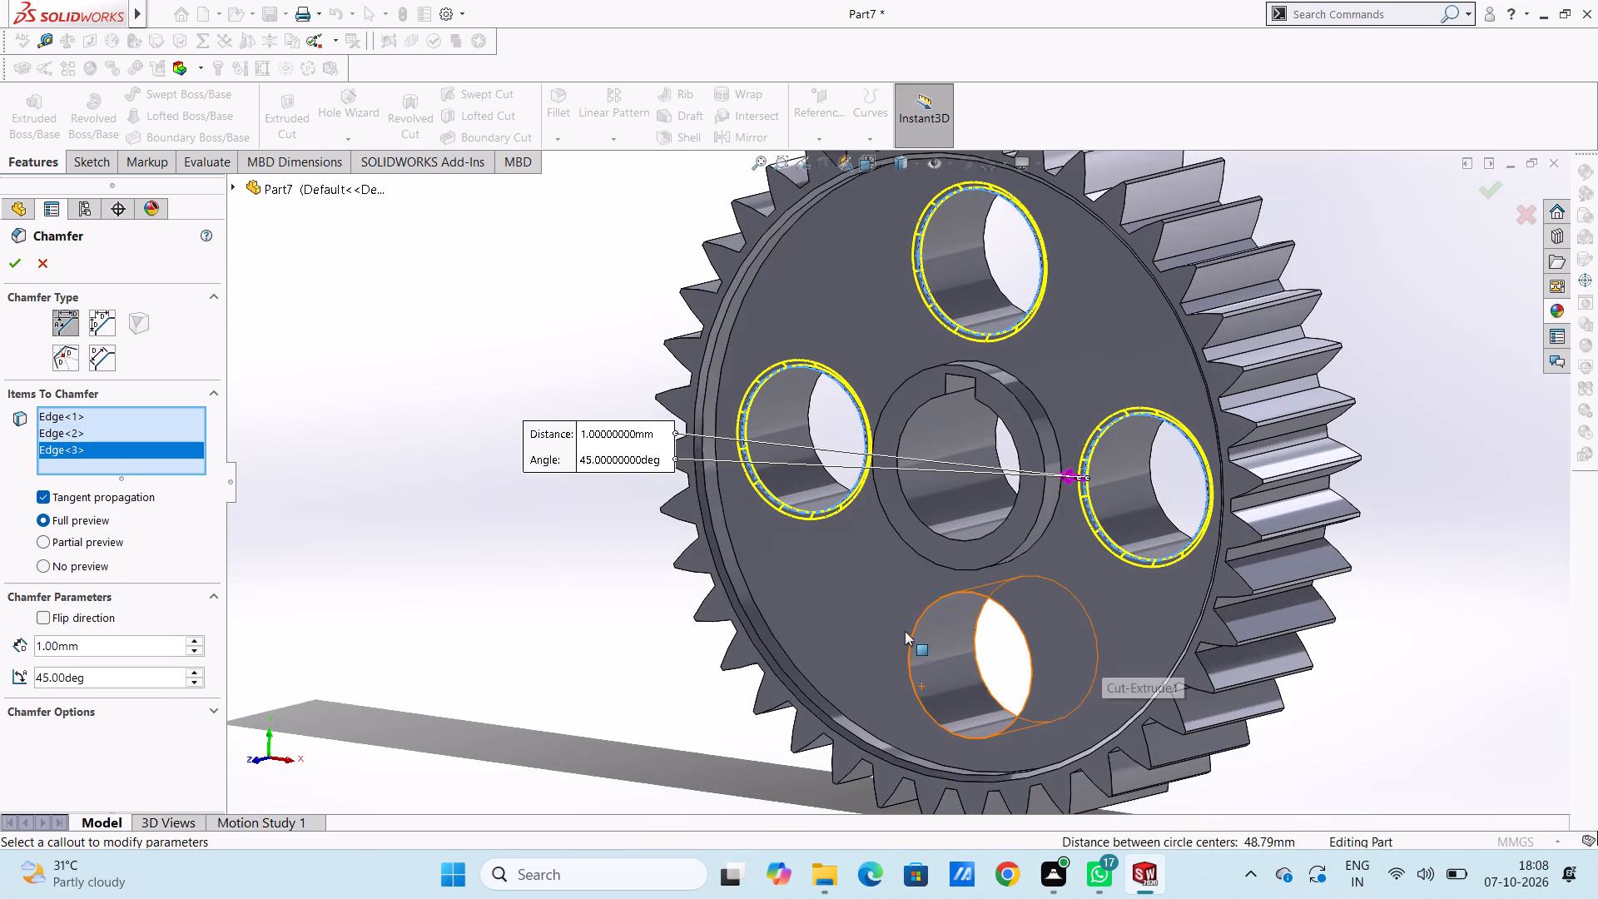
scroll(947, 573, "down", 5)
left_click(883, 631)
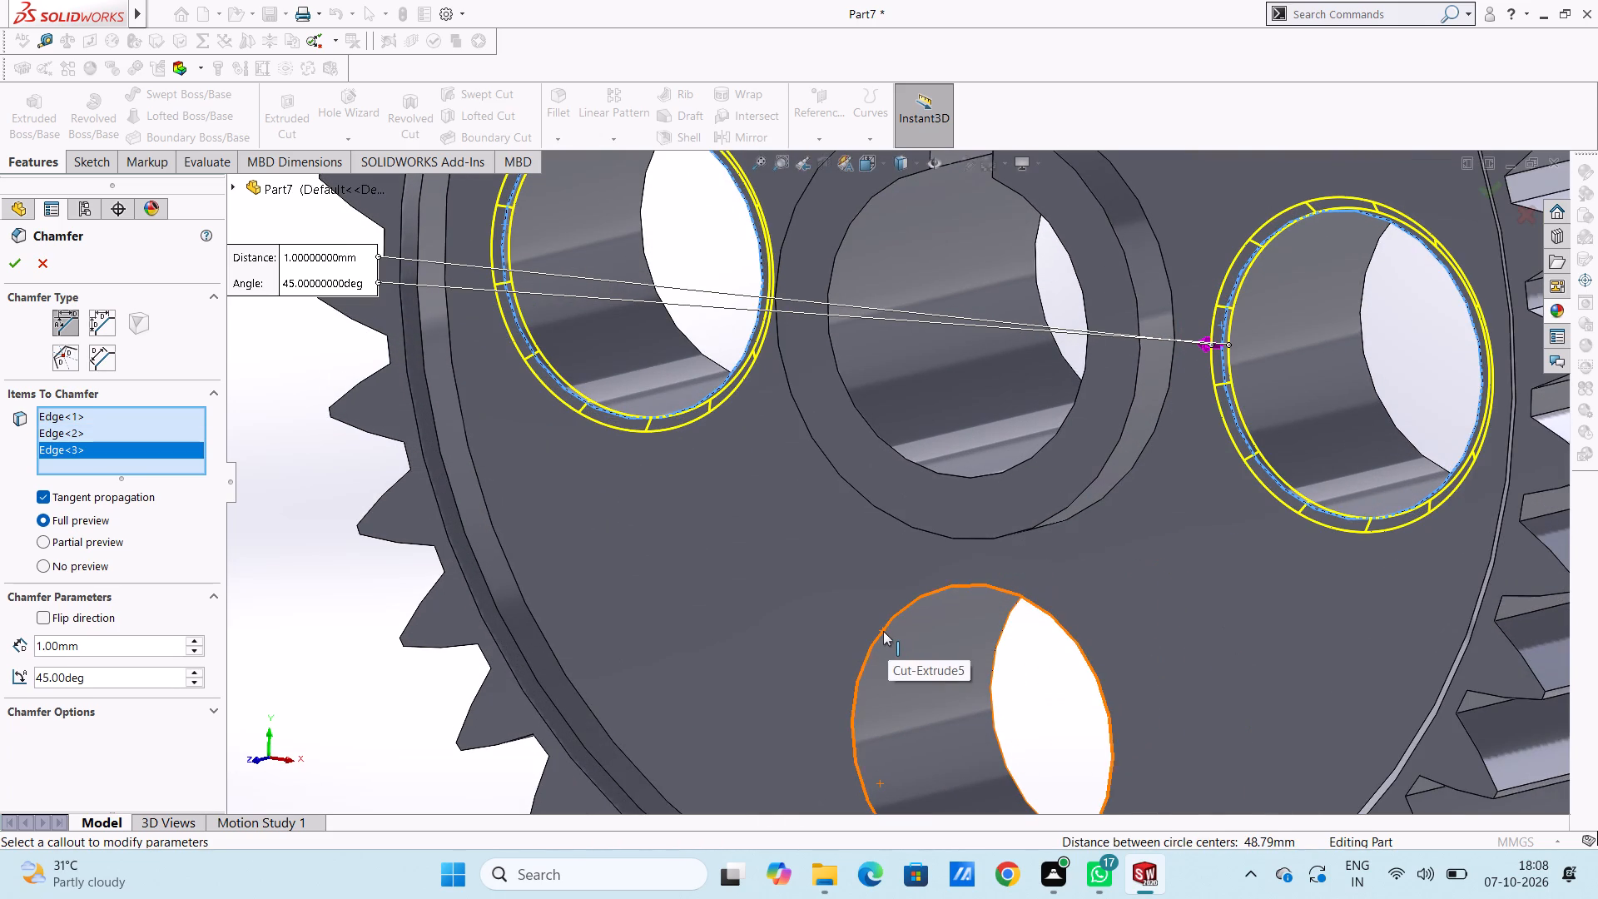
scroll(883, 631, "up", 4)
scroll(1010, 455, "up", 5)
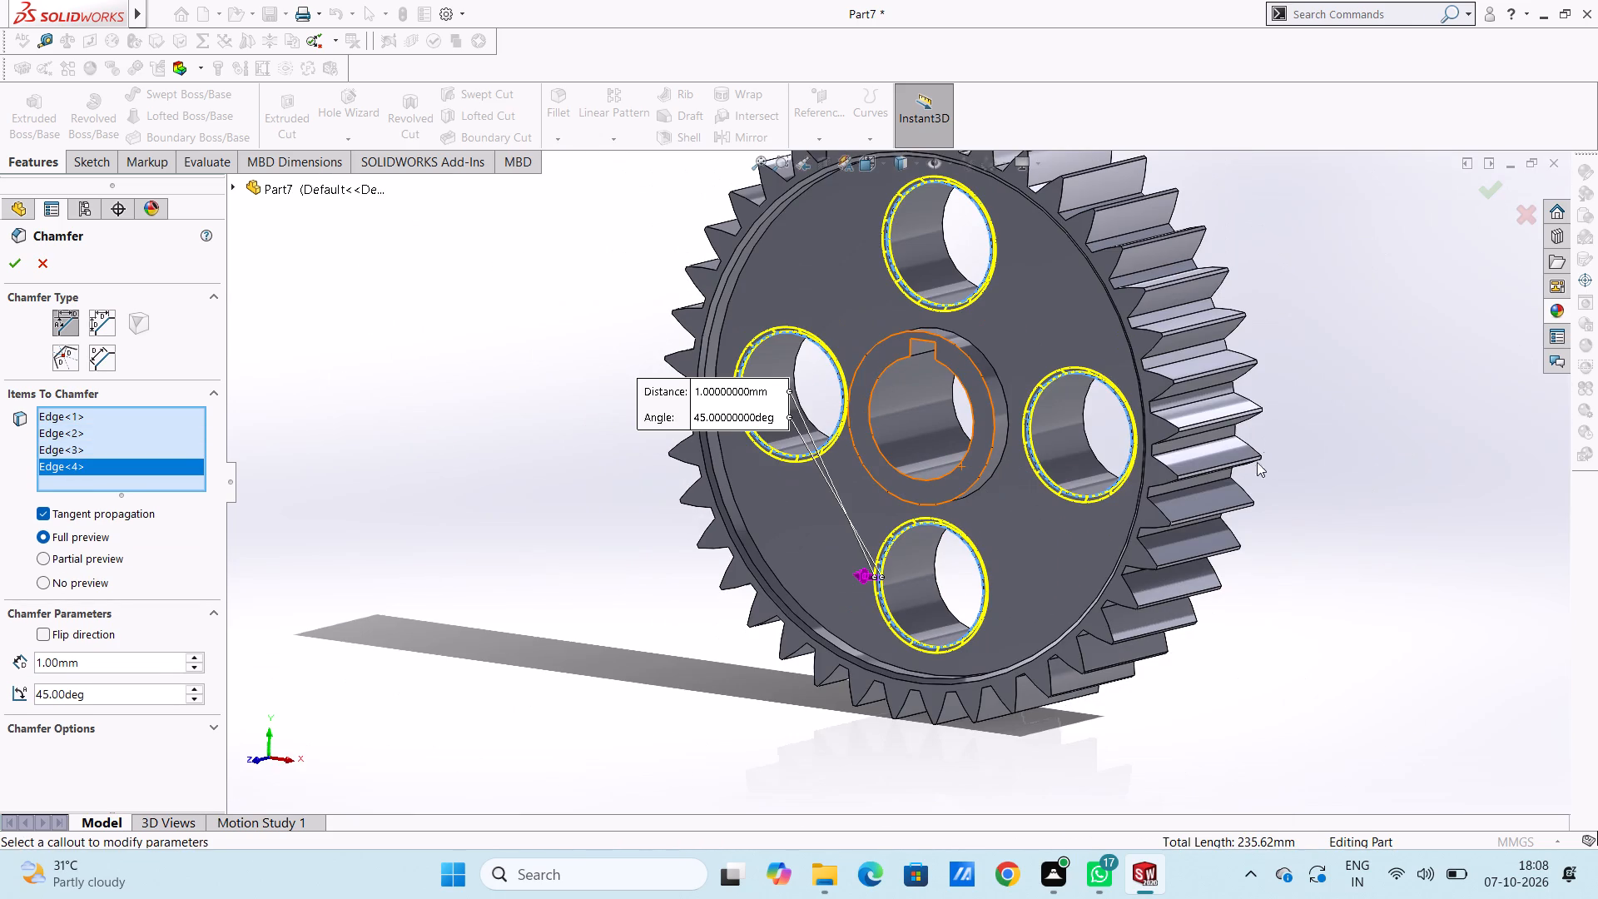
Add the four 25 mm hole edges on the web's back face to the 1 mm by 45-degree chamfer and apply it.
scroll(1327, 476, "up", 1)
middle_click_drag(1321, 470, 1145, 547)
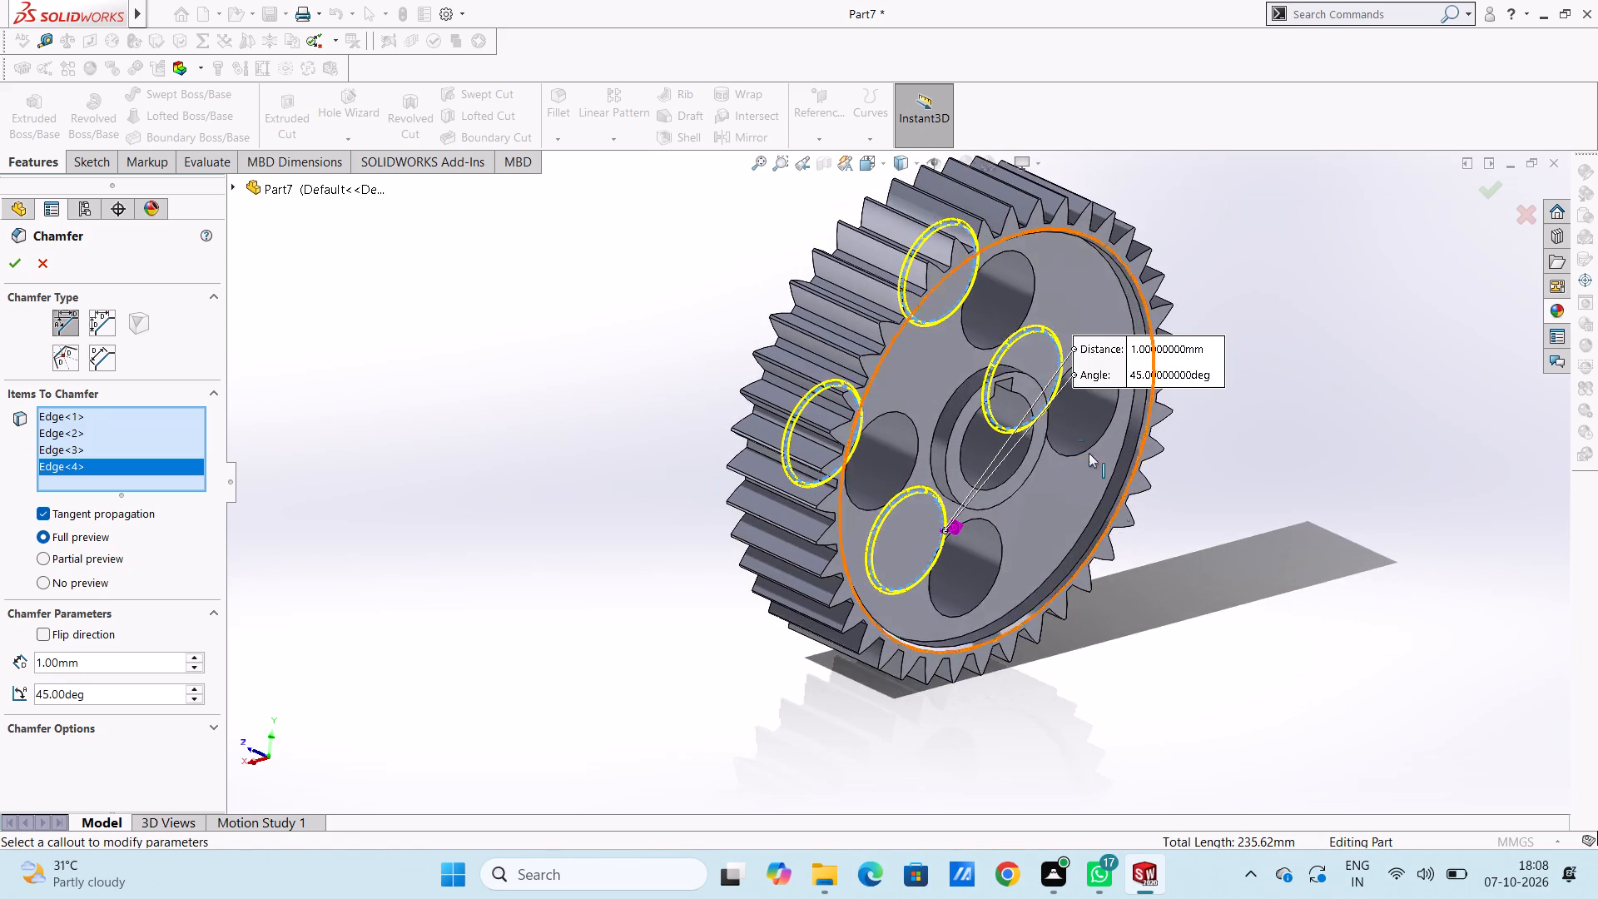
scroll(1010, 339, "down", 9)
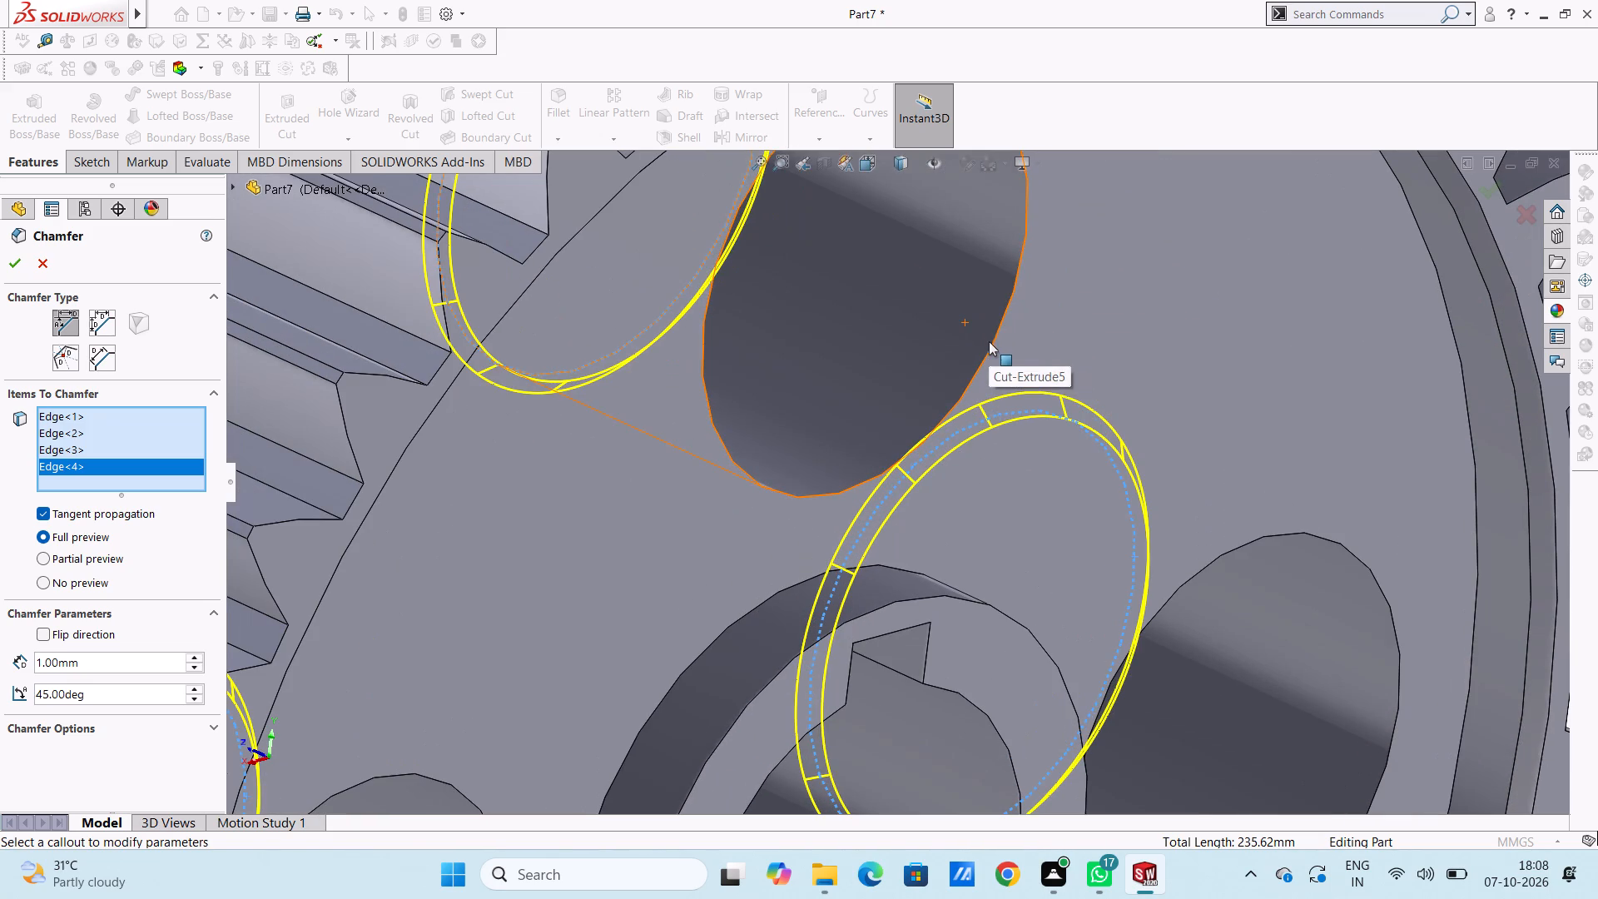
left_click(993, 345)
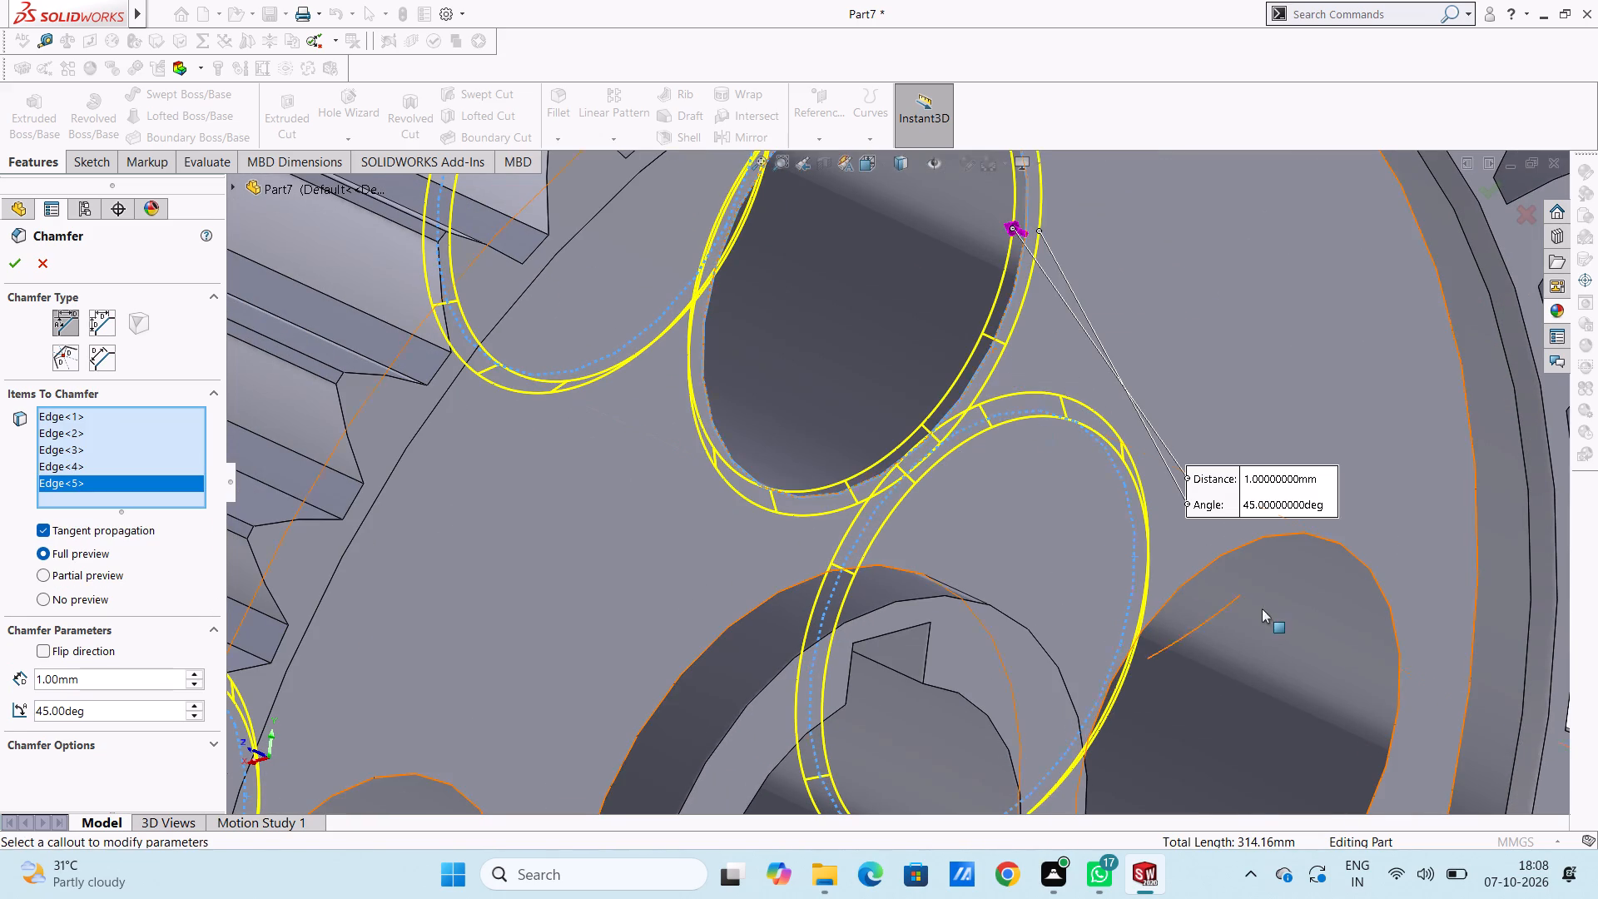
left_click(1340, 544)
scroll(1323, 564, "up", 5)
scroll(1156, 608, "up", 5)
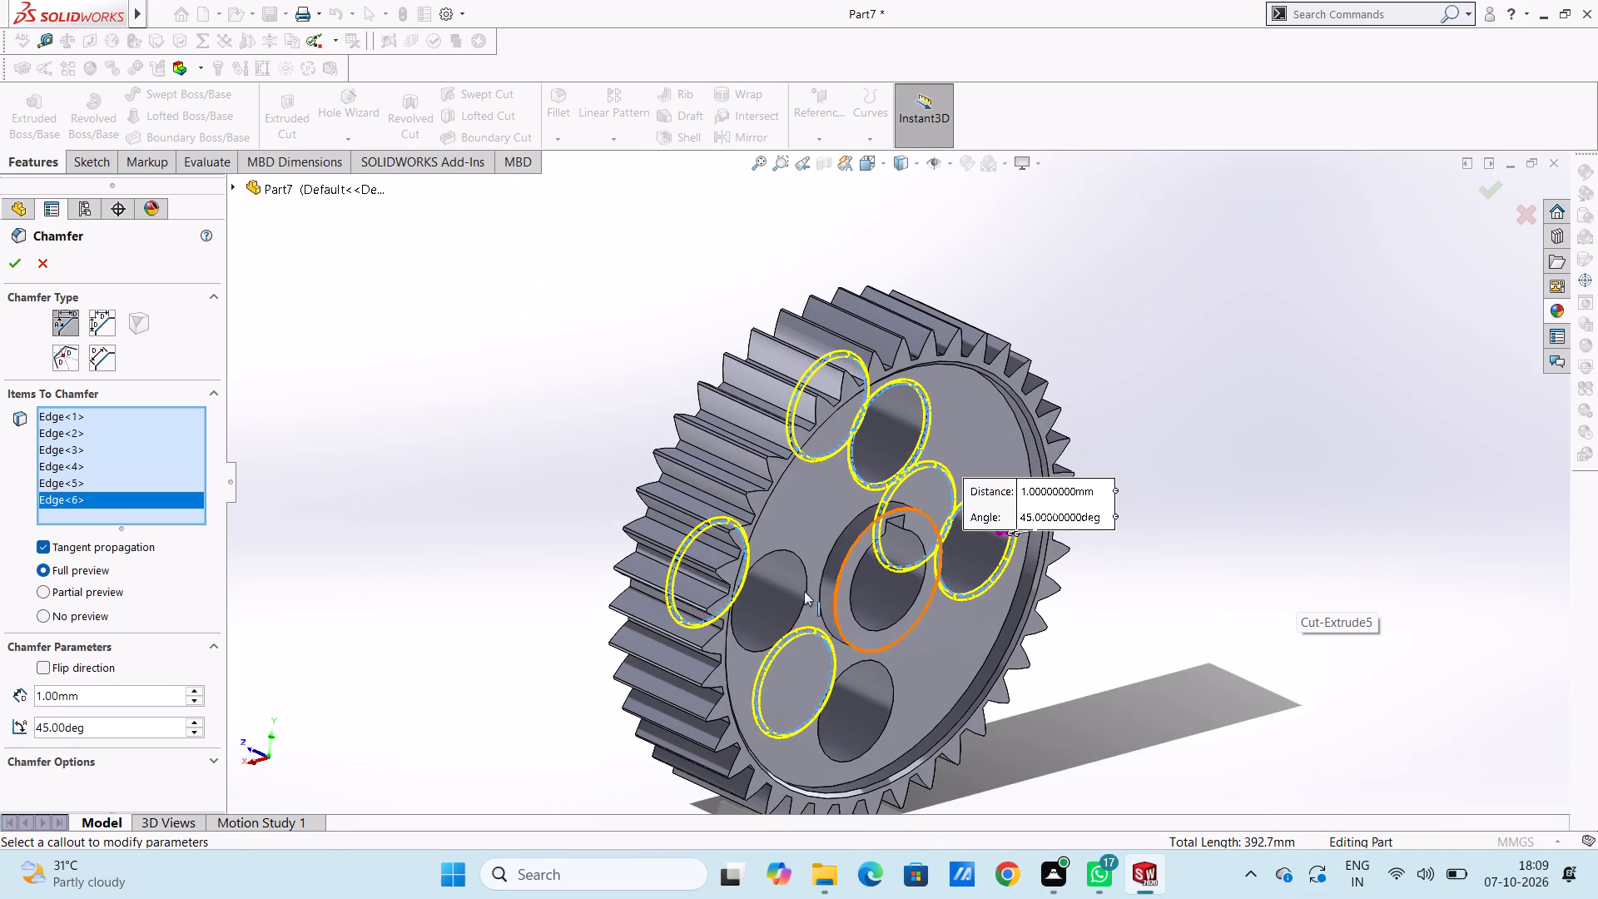
middle_click_drag(756, 576, 749, 531)
scroll(750, 597, "down", 5)
scroll(861, 514, "down", 4)
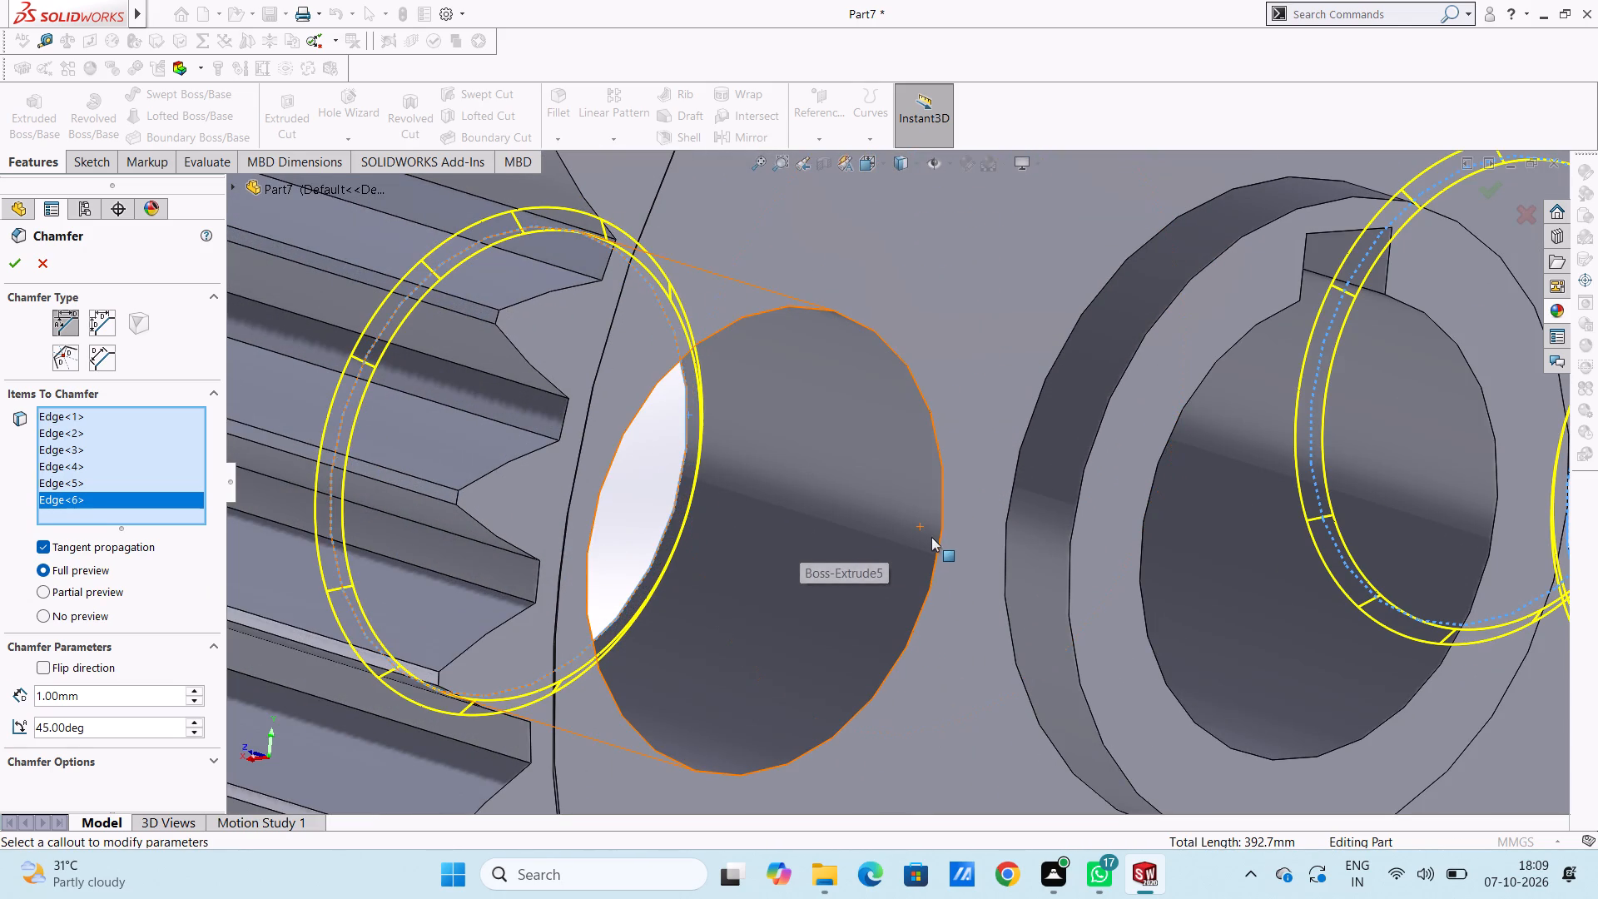
left_click(940, 543)
scroll(940, 543, "up", 4)
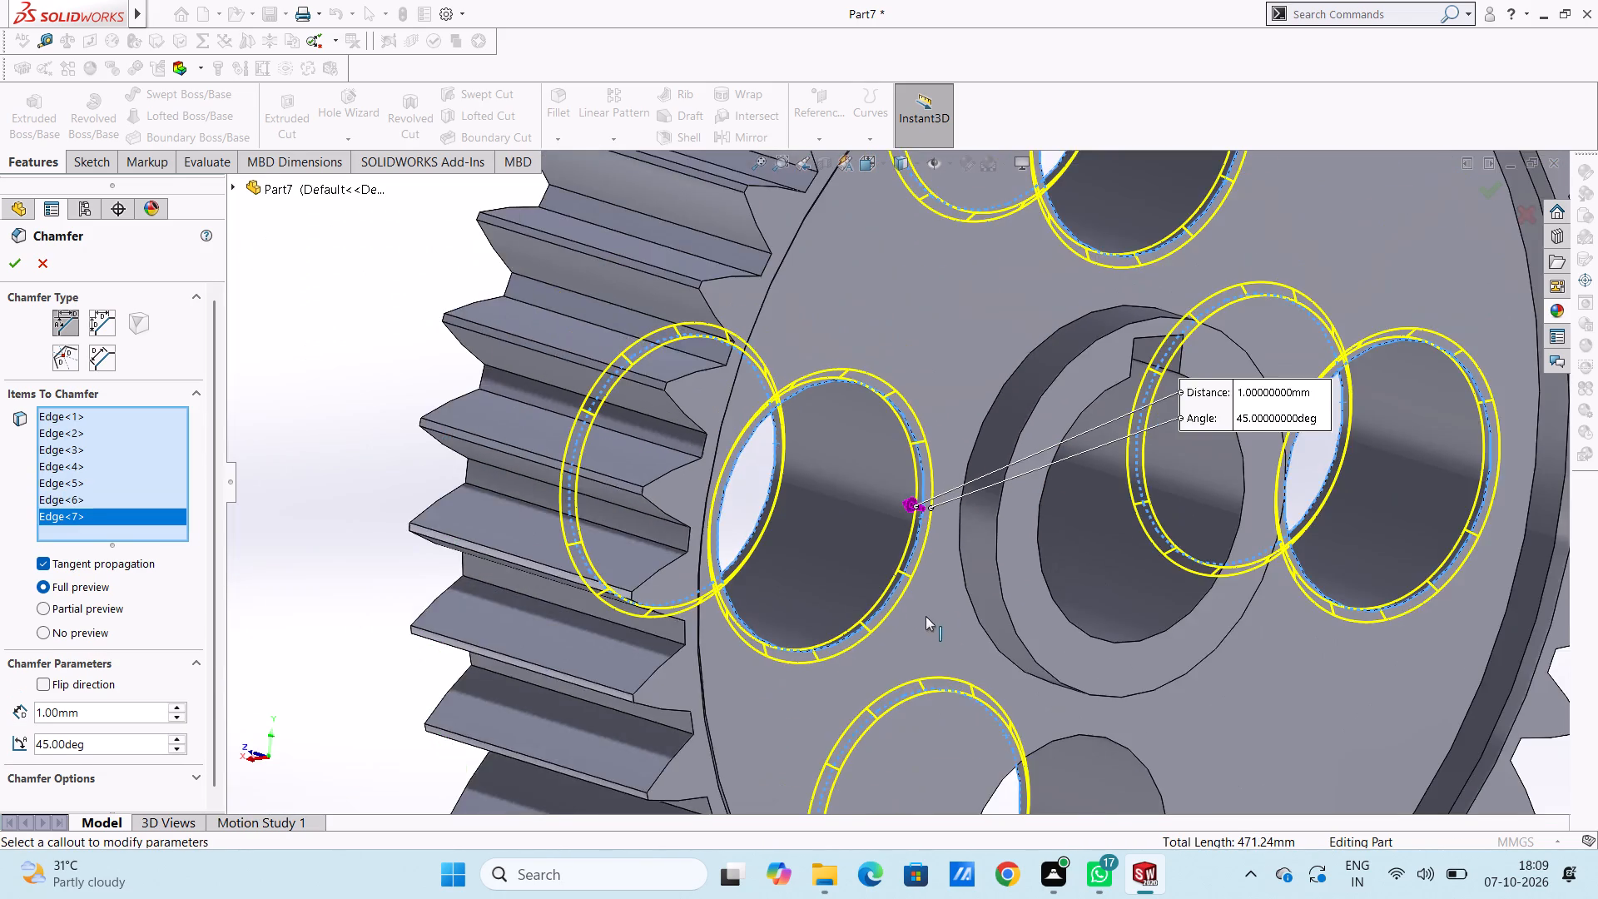
scroll(926, 616, "up", 5)
scroll(951, 647, "down", 8)
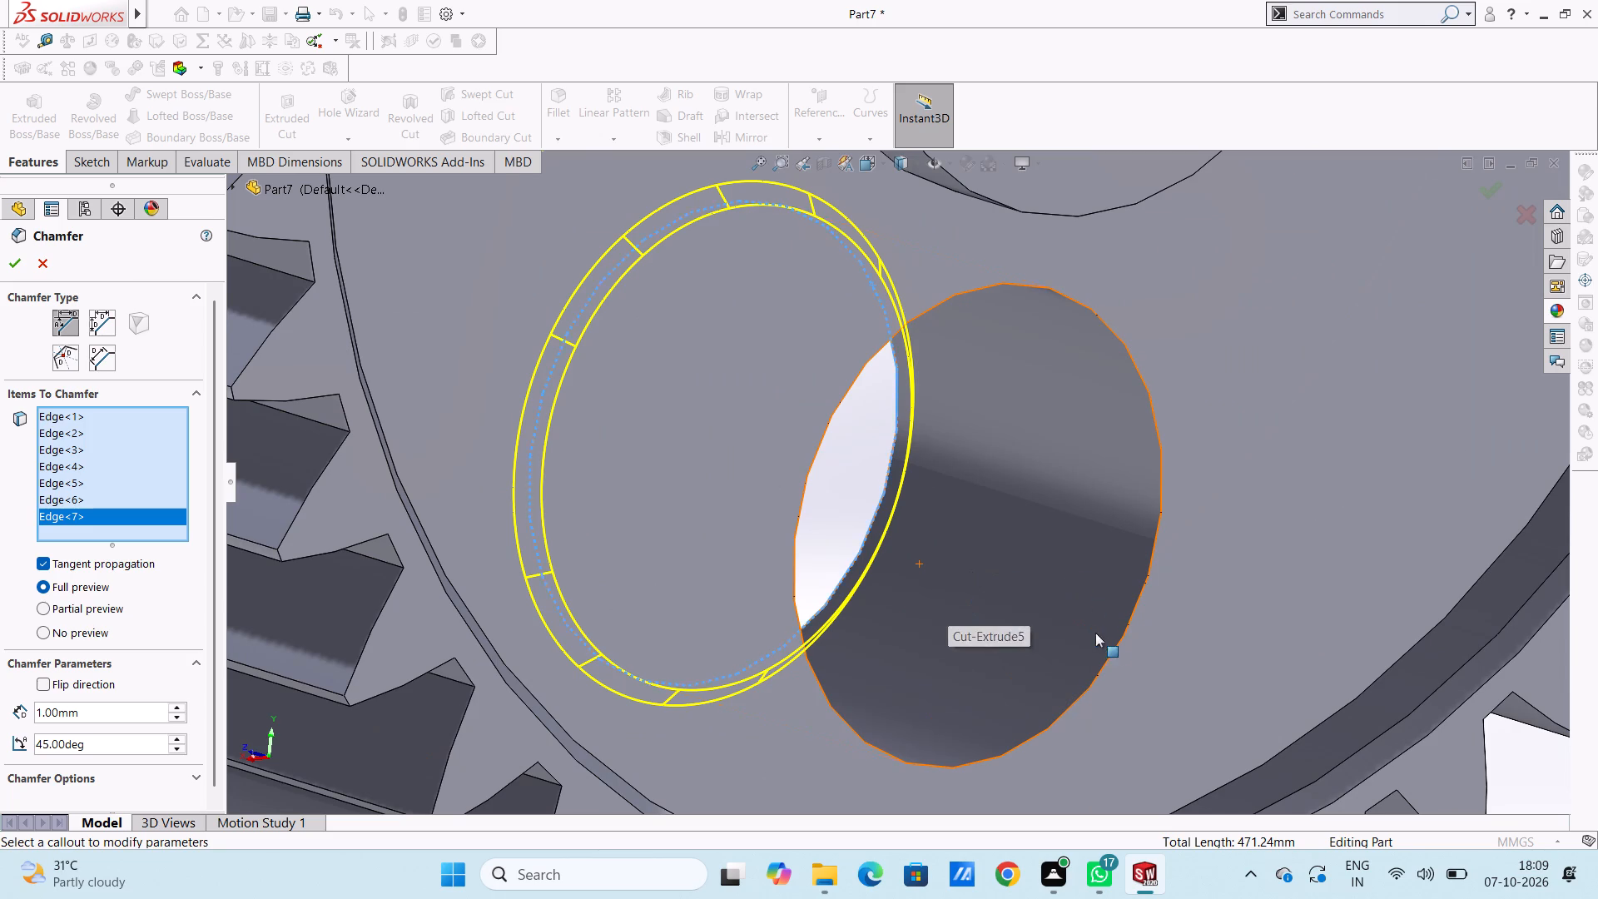
left_click(1109, 654)
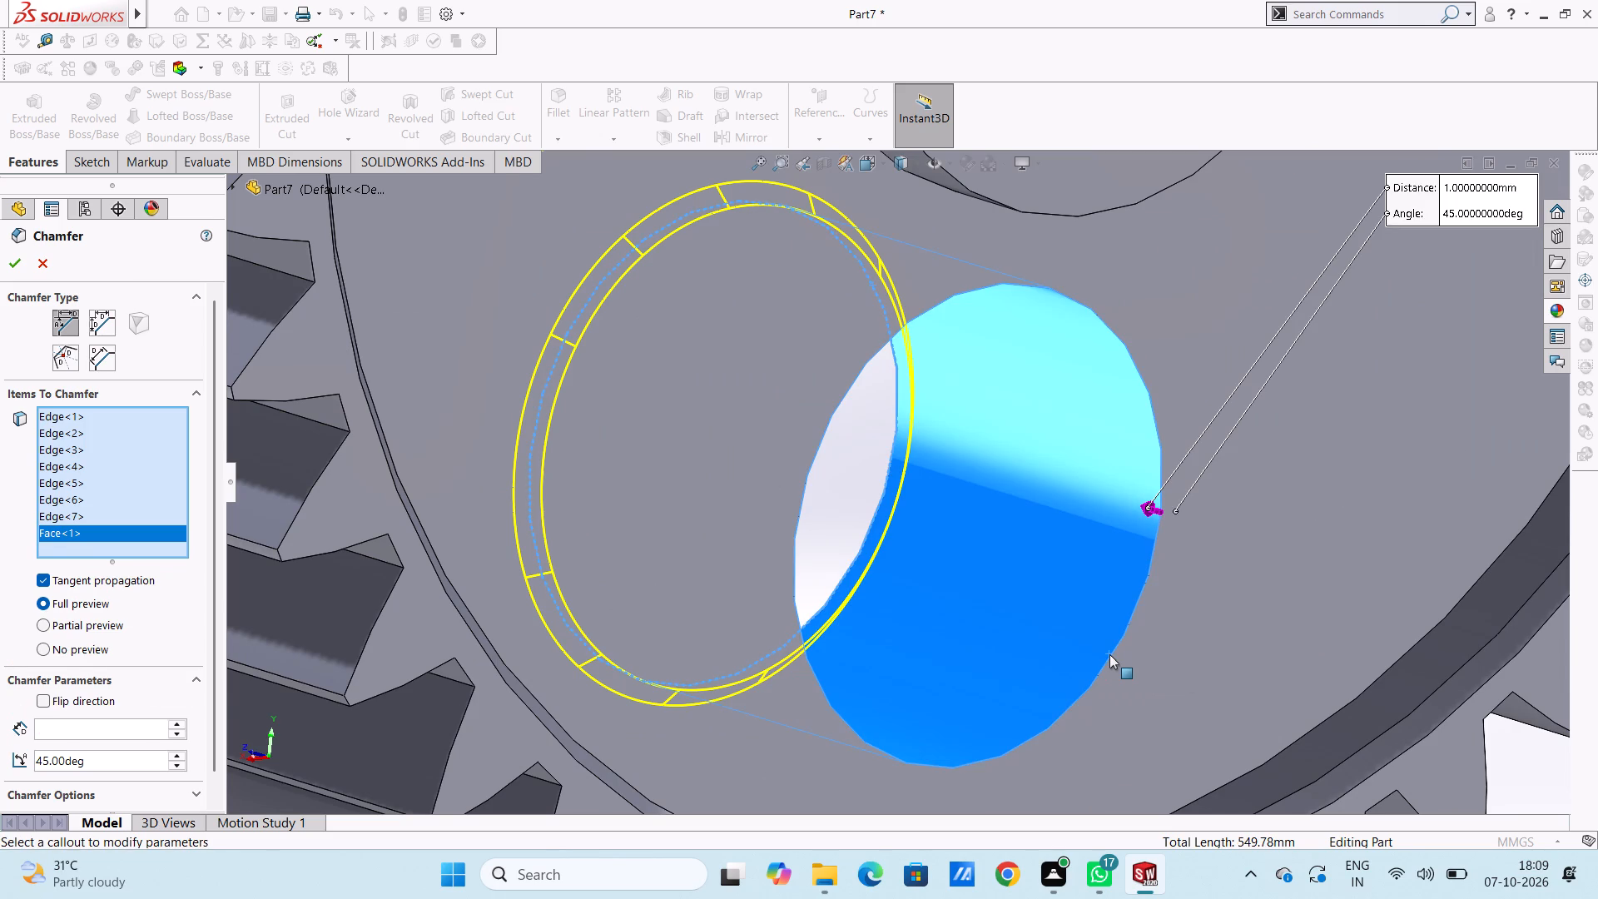
left_click(1102, 638)
left_click(1109, 658)
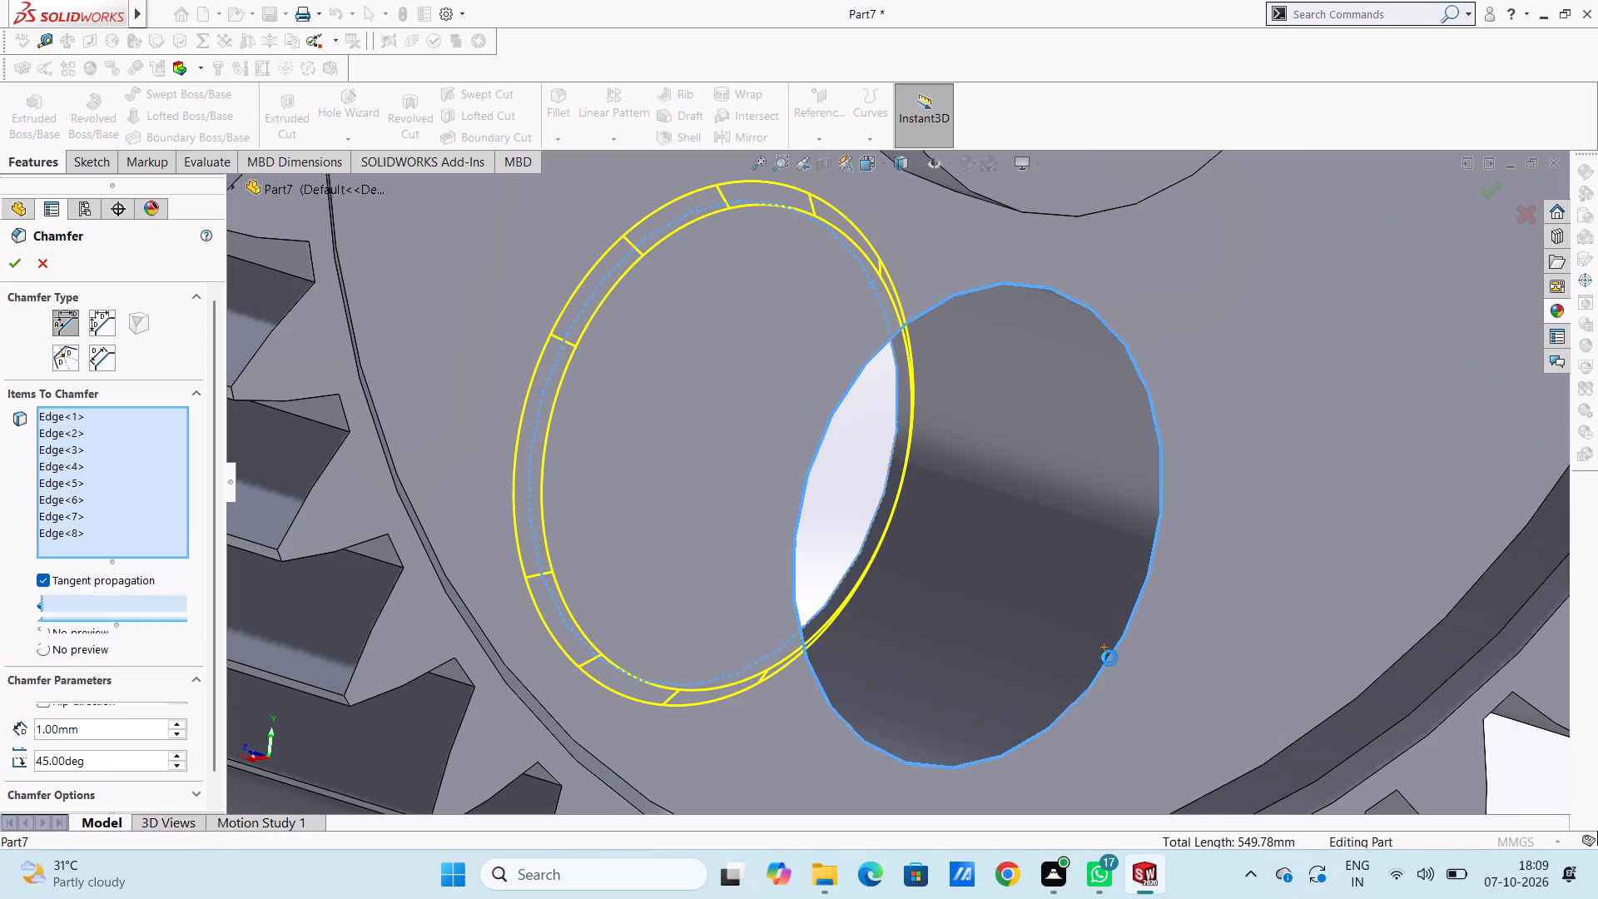
scroll(1111, 647, "up", 5)
scroll(1094, 552, "up", 5)
middle_click_drag(1198, 414, 1168, 400)
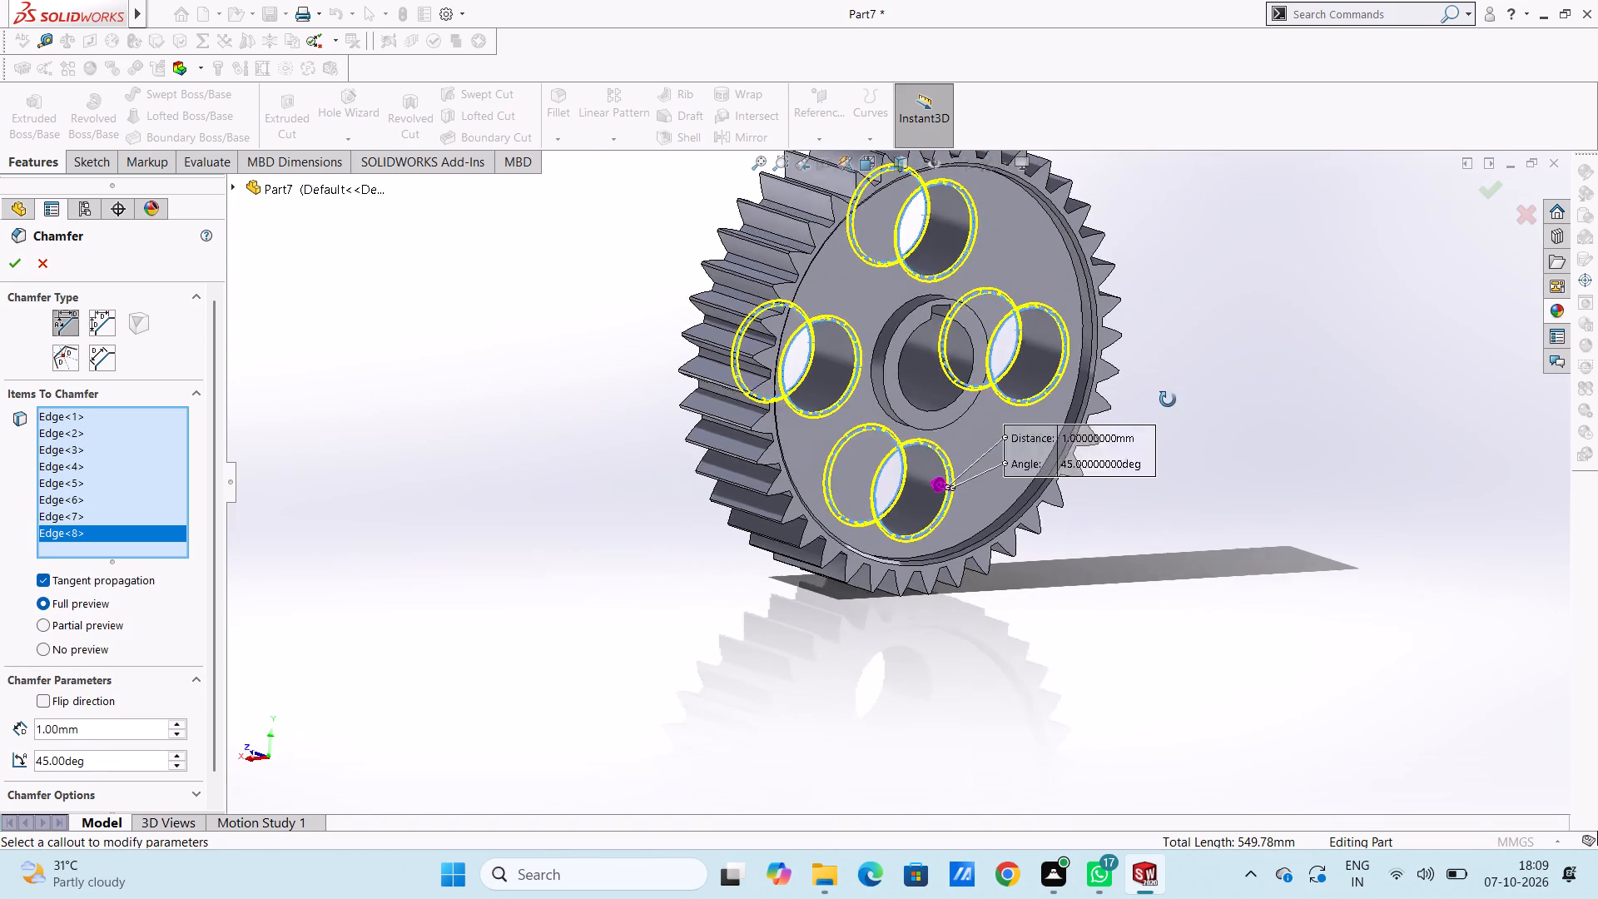
middle_click_drag(1168, 400, 1304, 577)
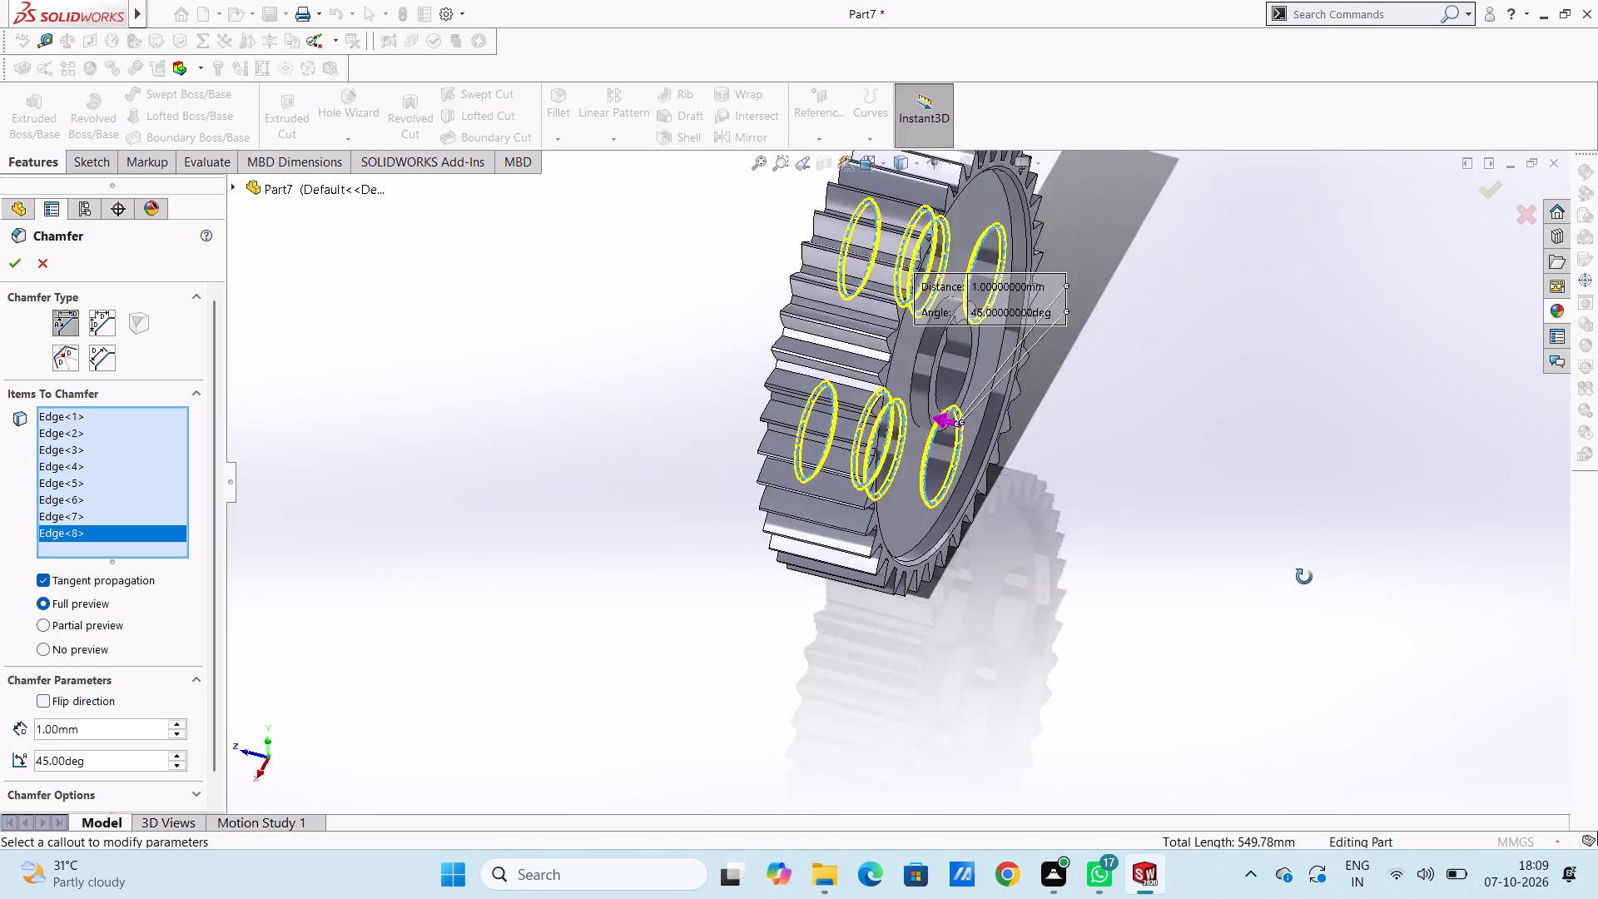
middle_click_drag(1304, 577, 1422, 630)
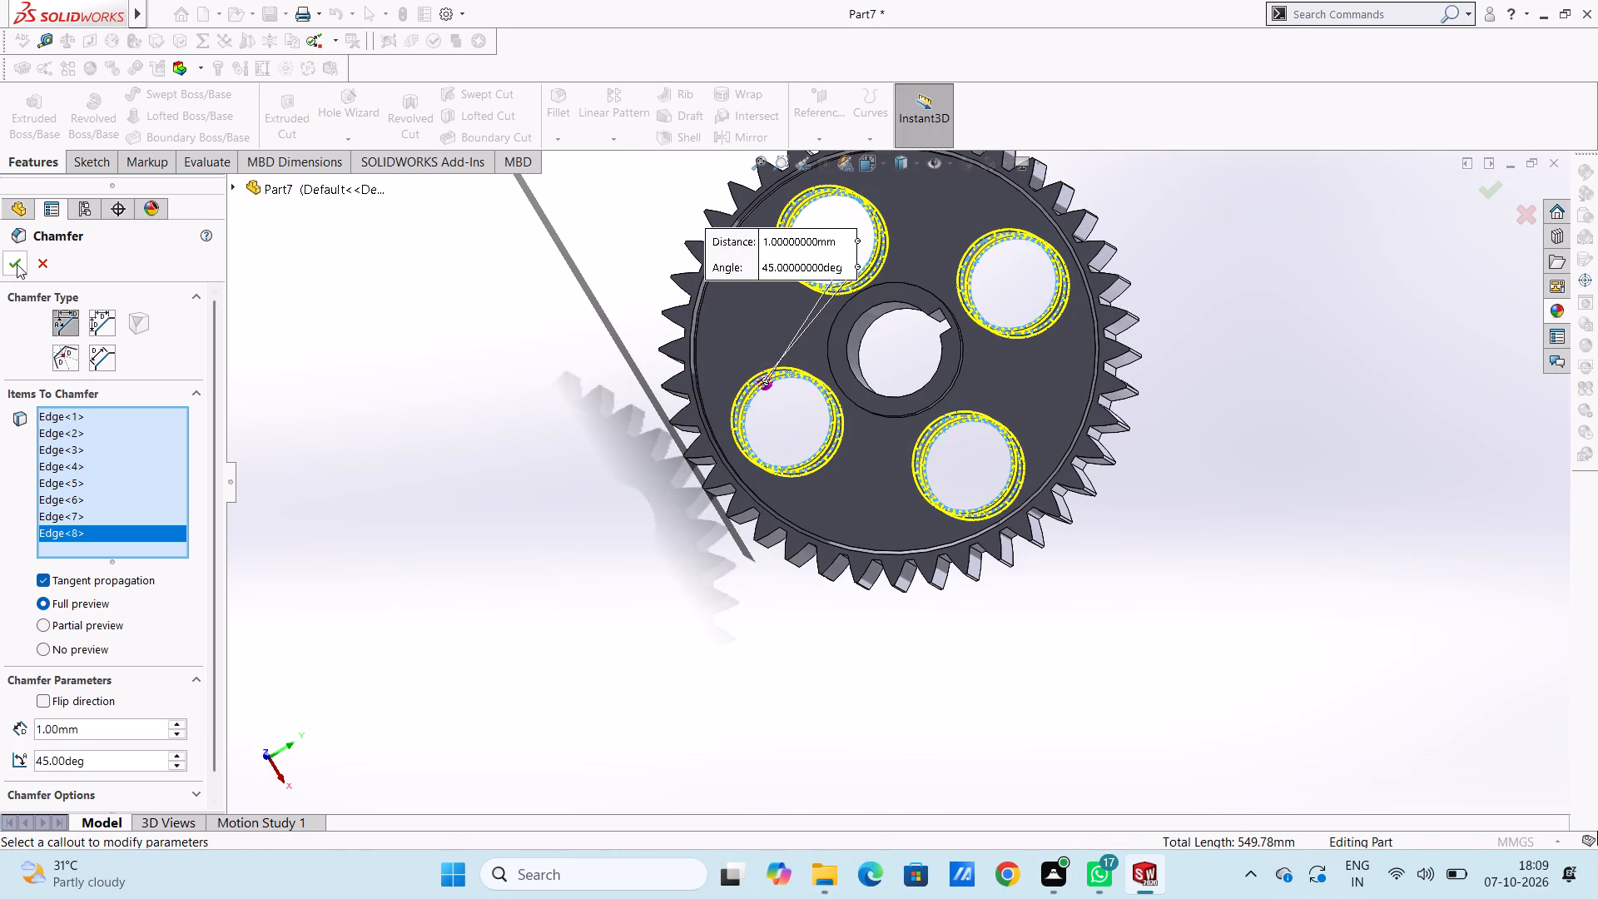
left_click(17, 263)
Chamfer the outer circular edge of the hub's front end face at 0.5 mm by 45 degrees.
scroll(533, 518, "up", 5)
middle_click_drag(663, 537, 663, 536)
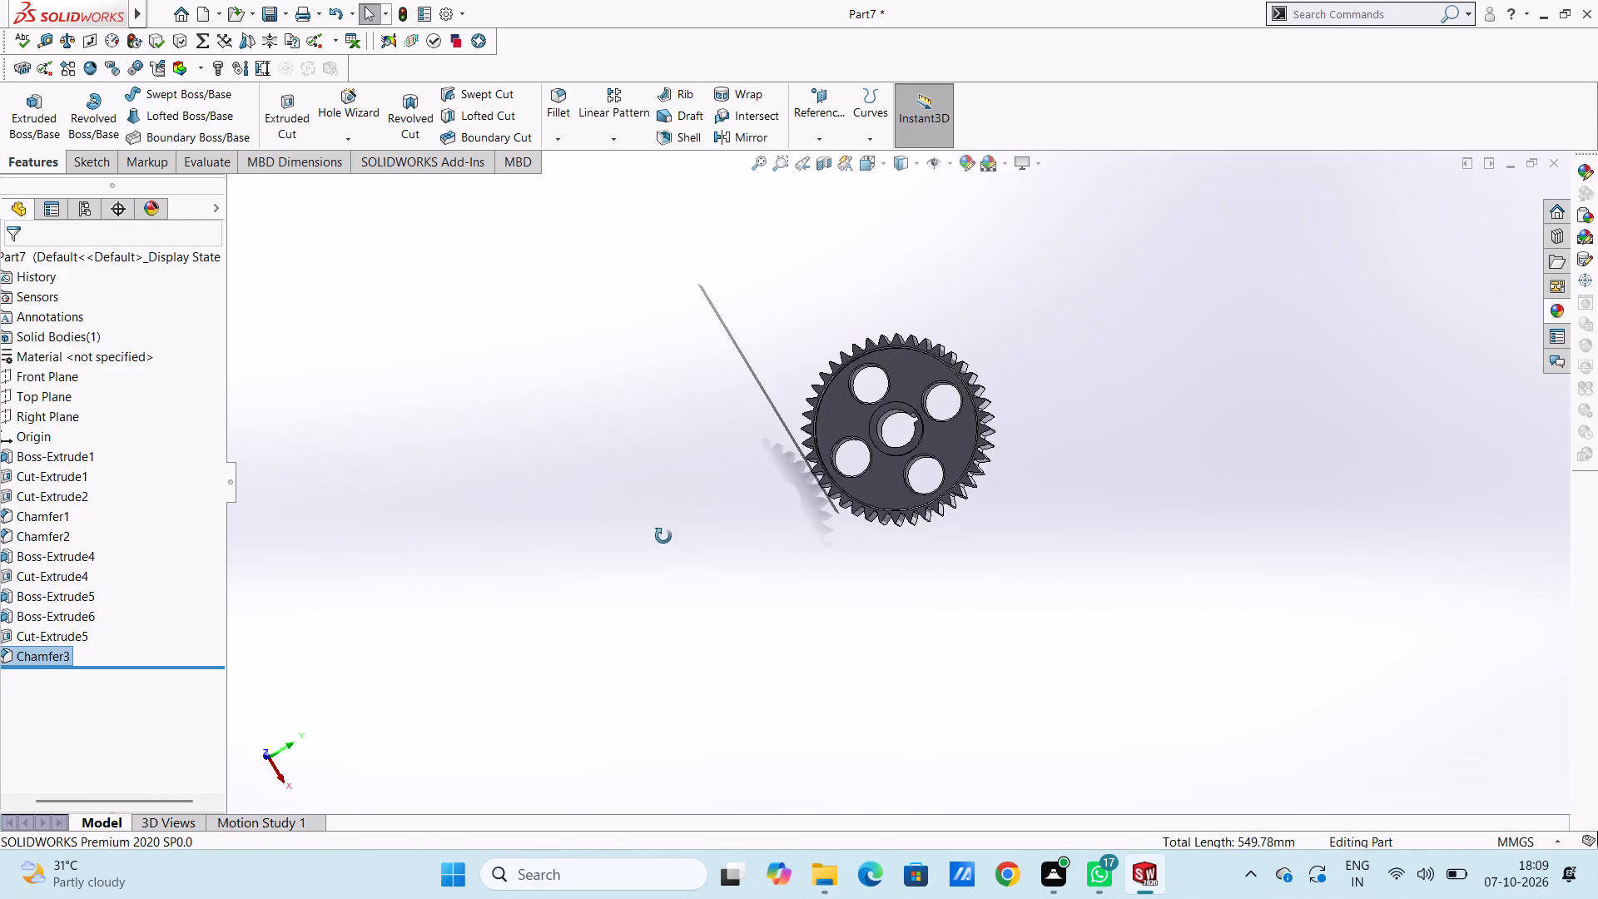
middle_click_drag(663, 536, 619, 553)
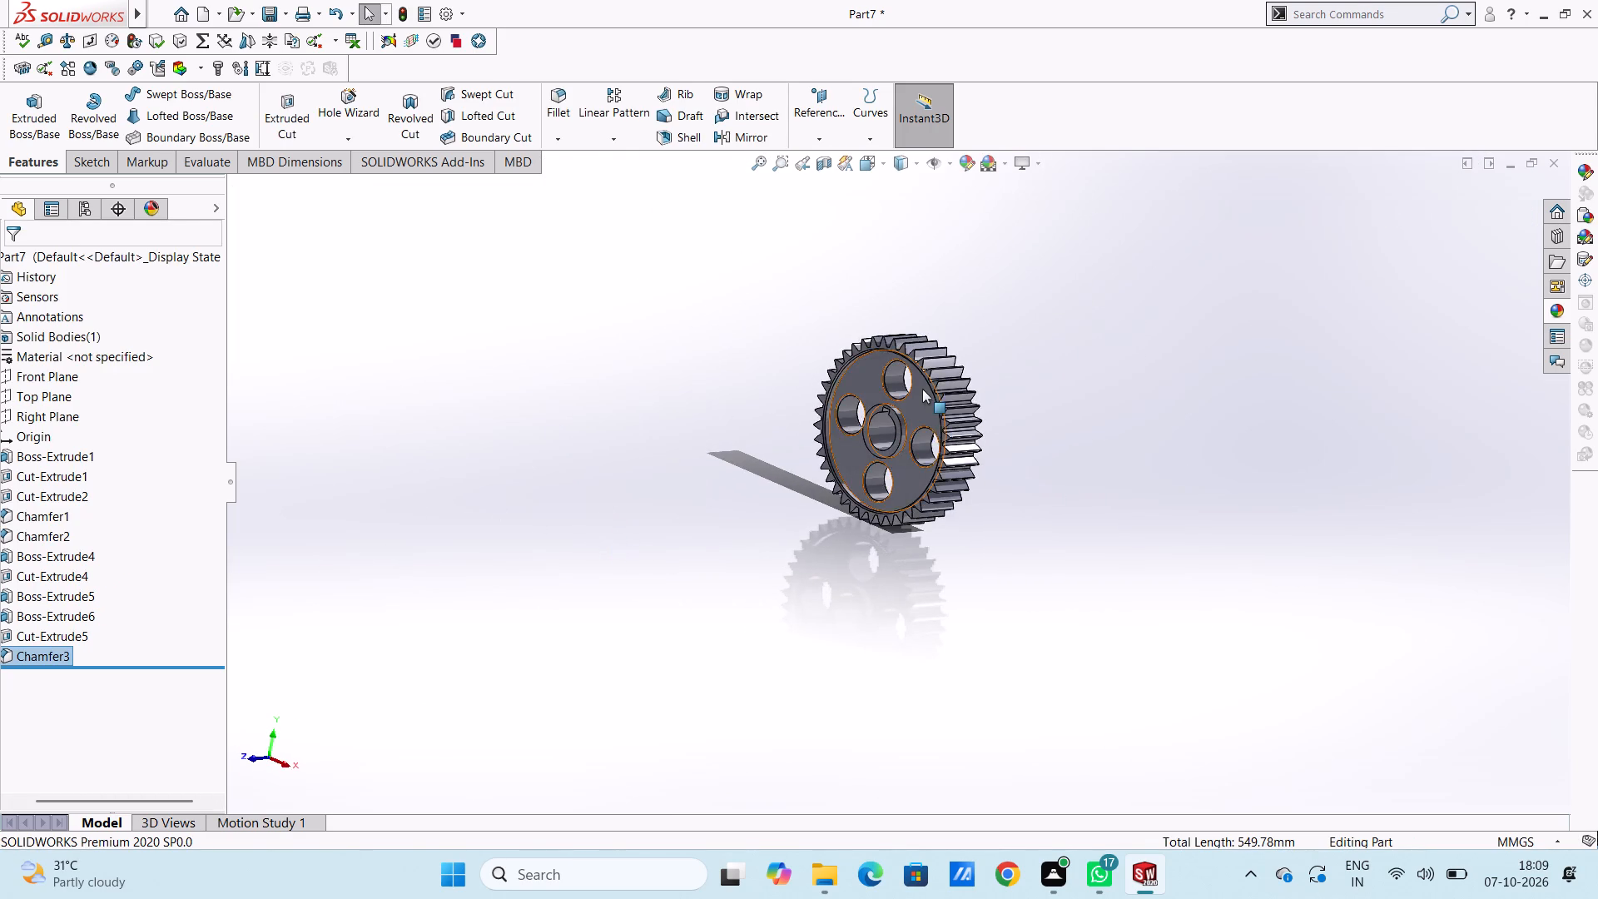
scroll(922, 389, "down", 5)
scroll(836, 447, "down", 6)
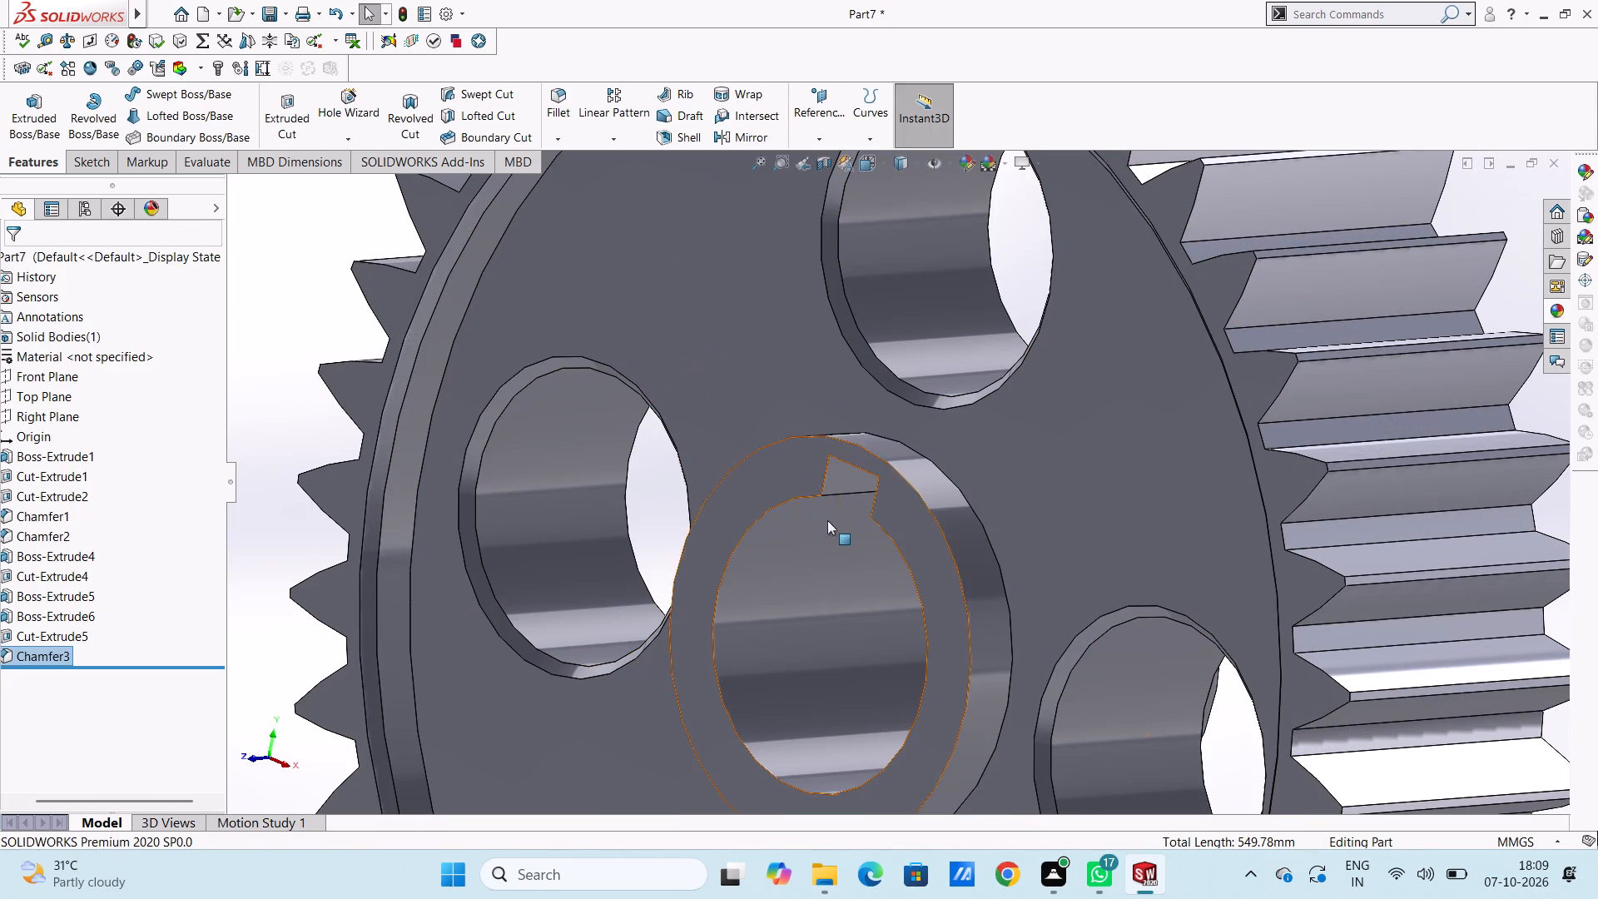
left_click(1544, 404)
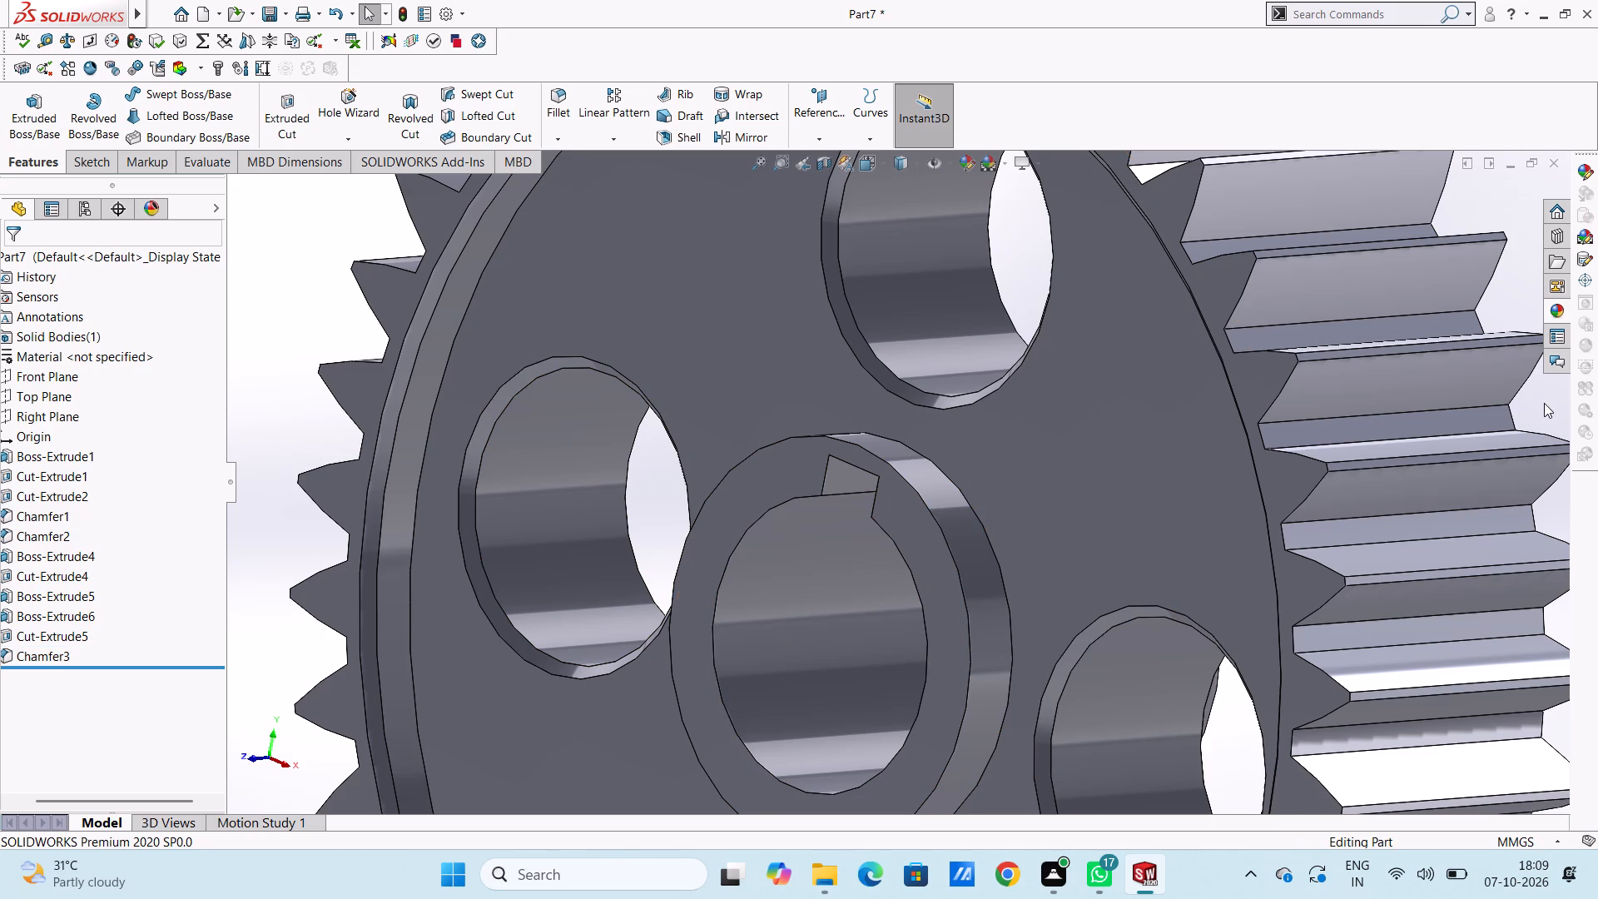
scroll(699, 522, "down", 1)
scroll(698, 522, "up", 1)
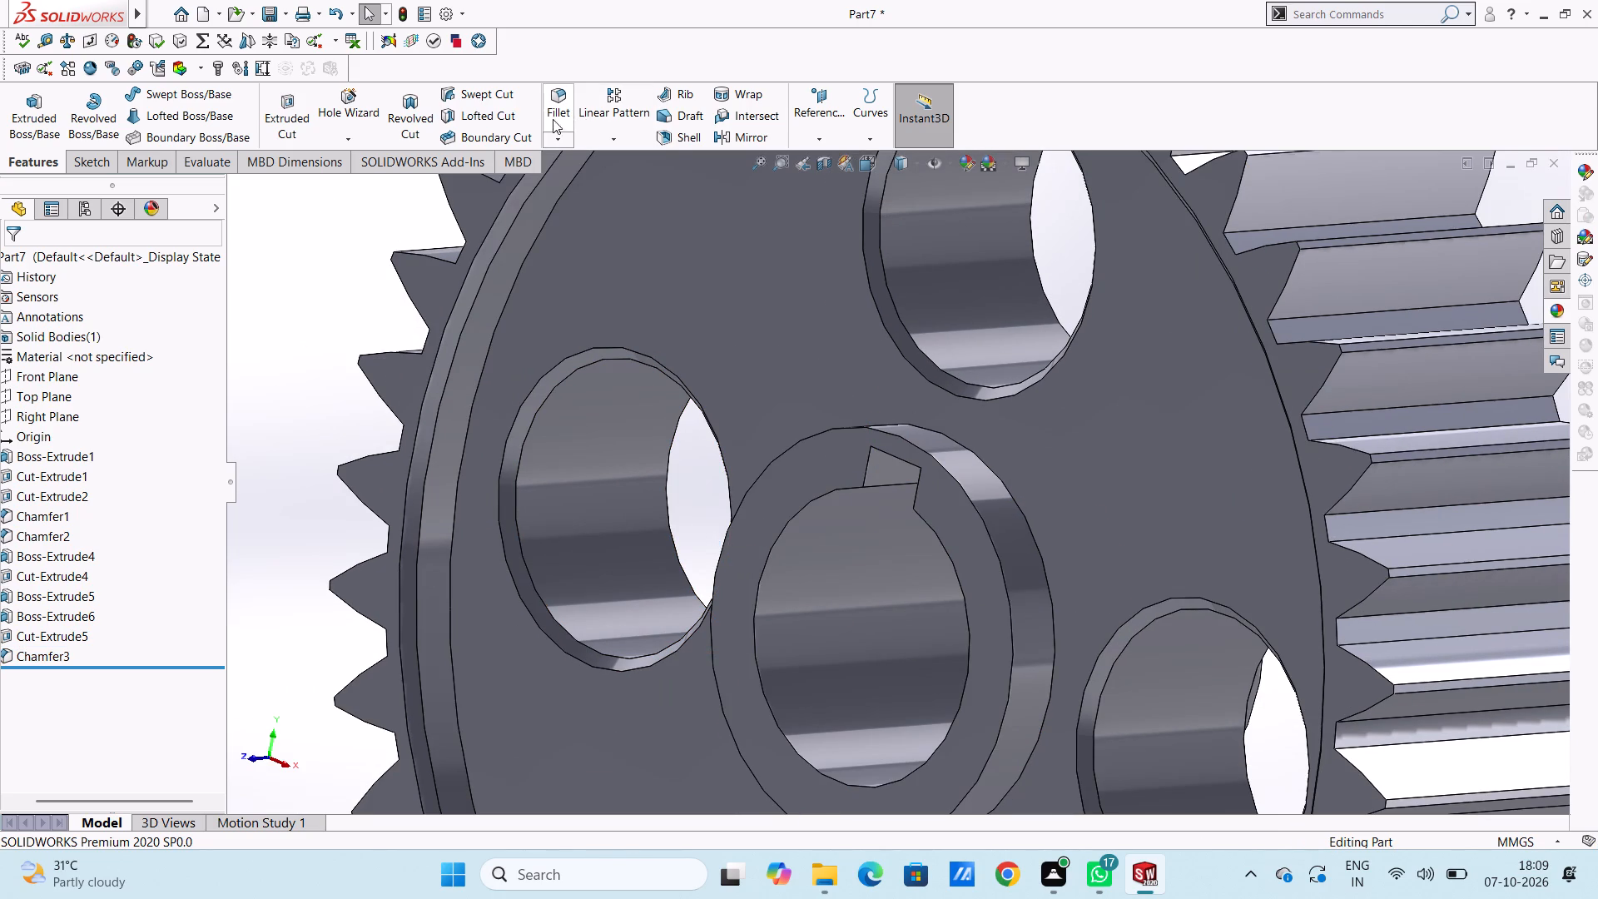
left_click(555, 141)
left_click(554, 181)
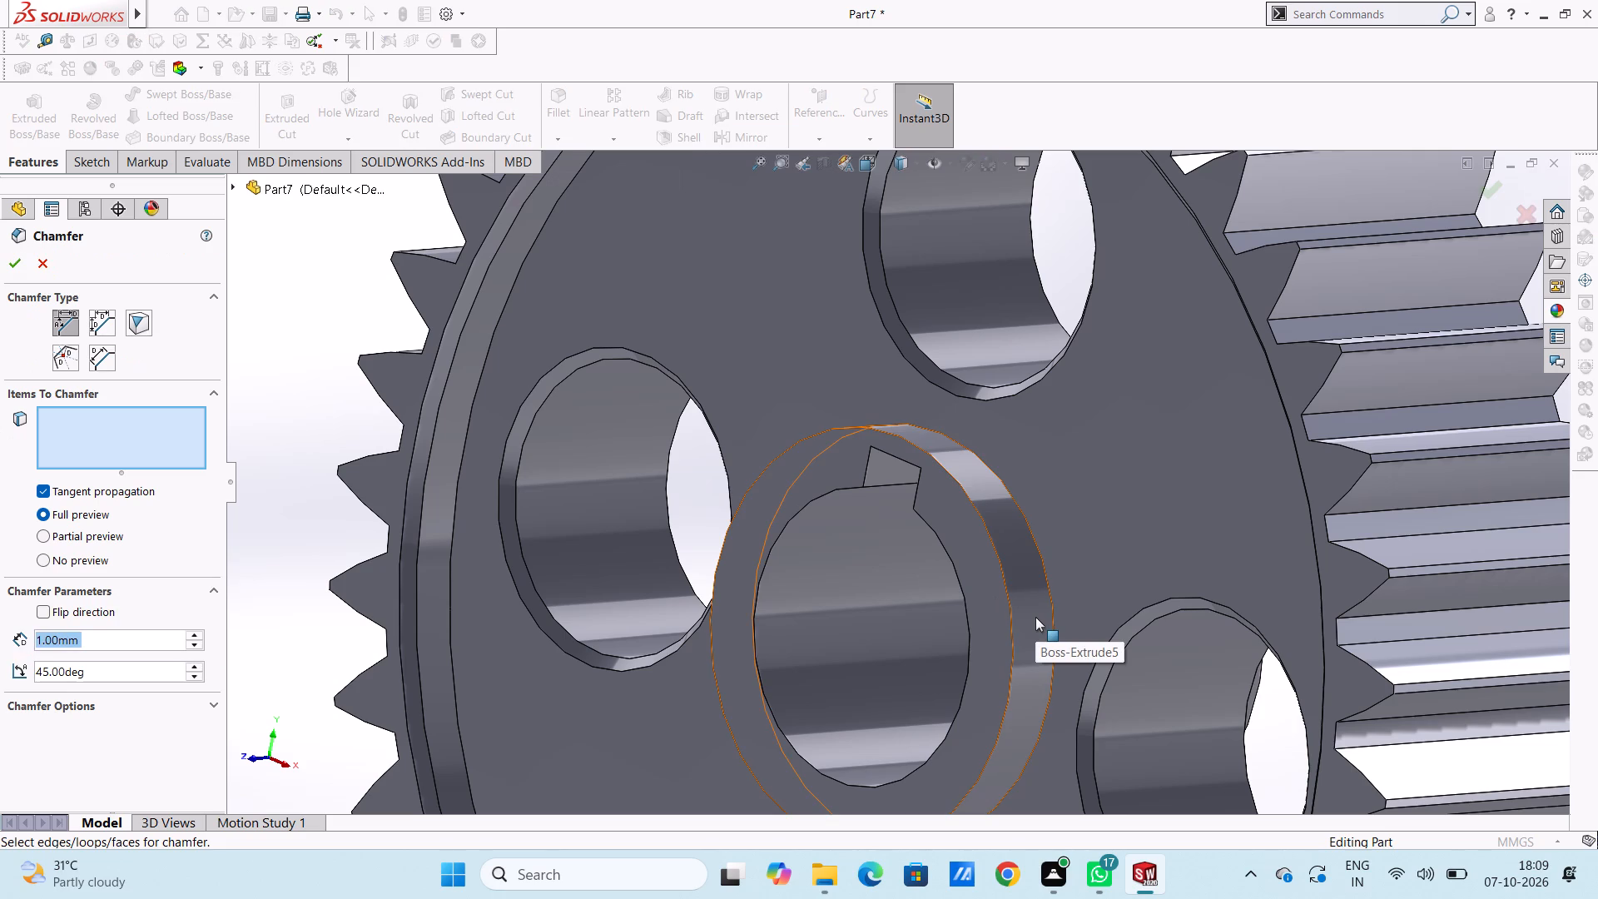
scroll(1006, 600, "down", 3)
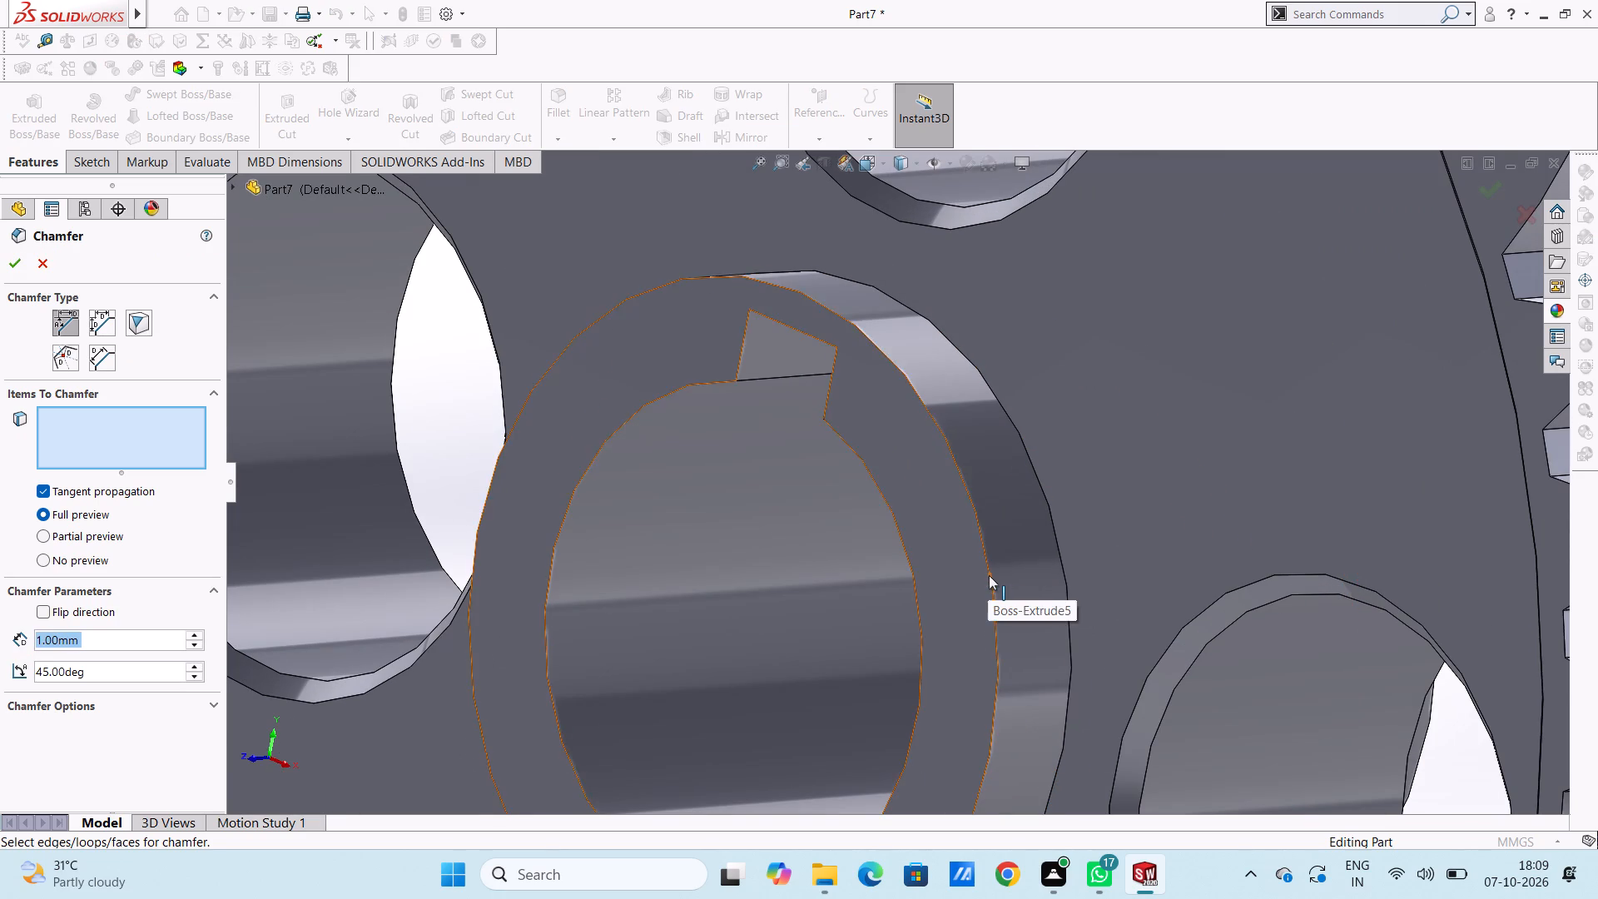
left_click(989, 575)
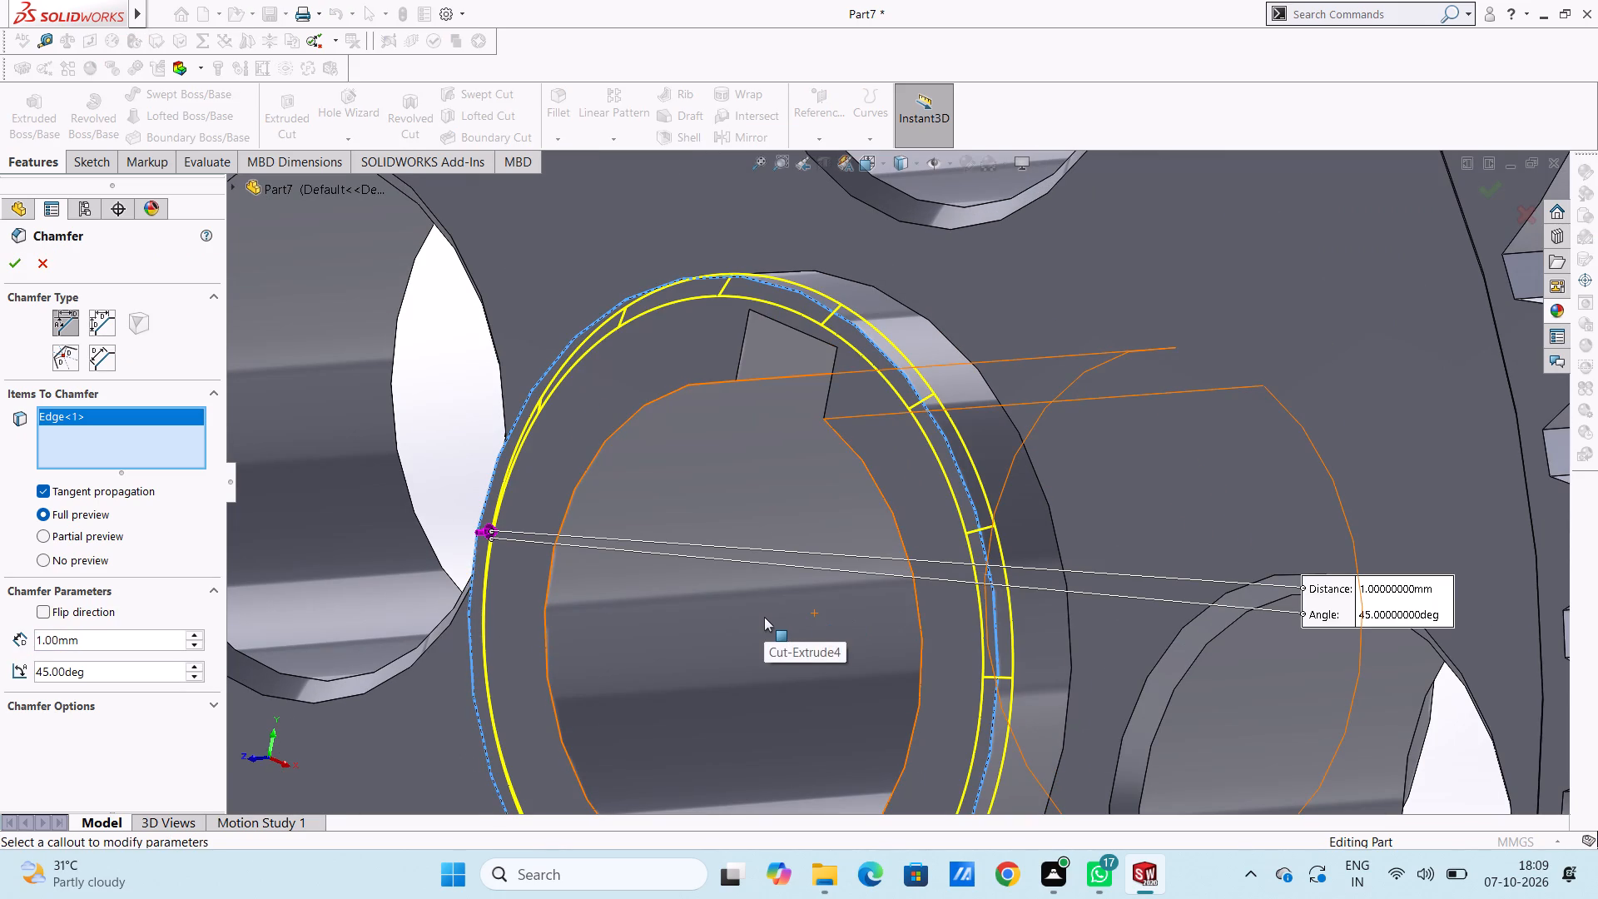
left_click(106, 638)
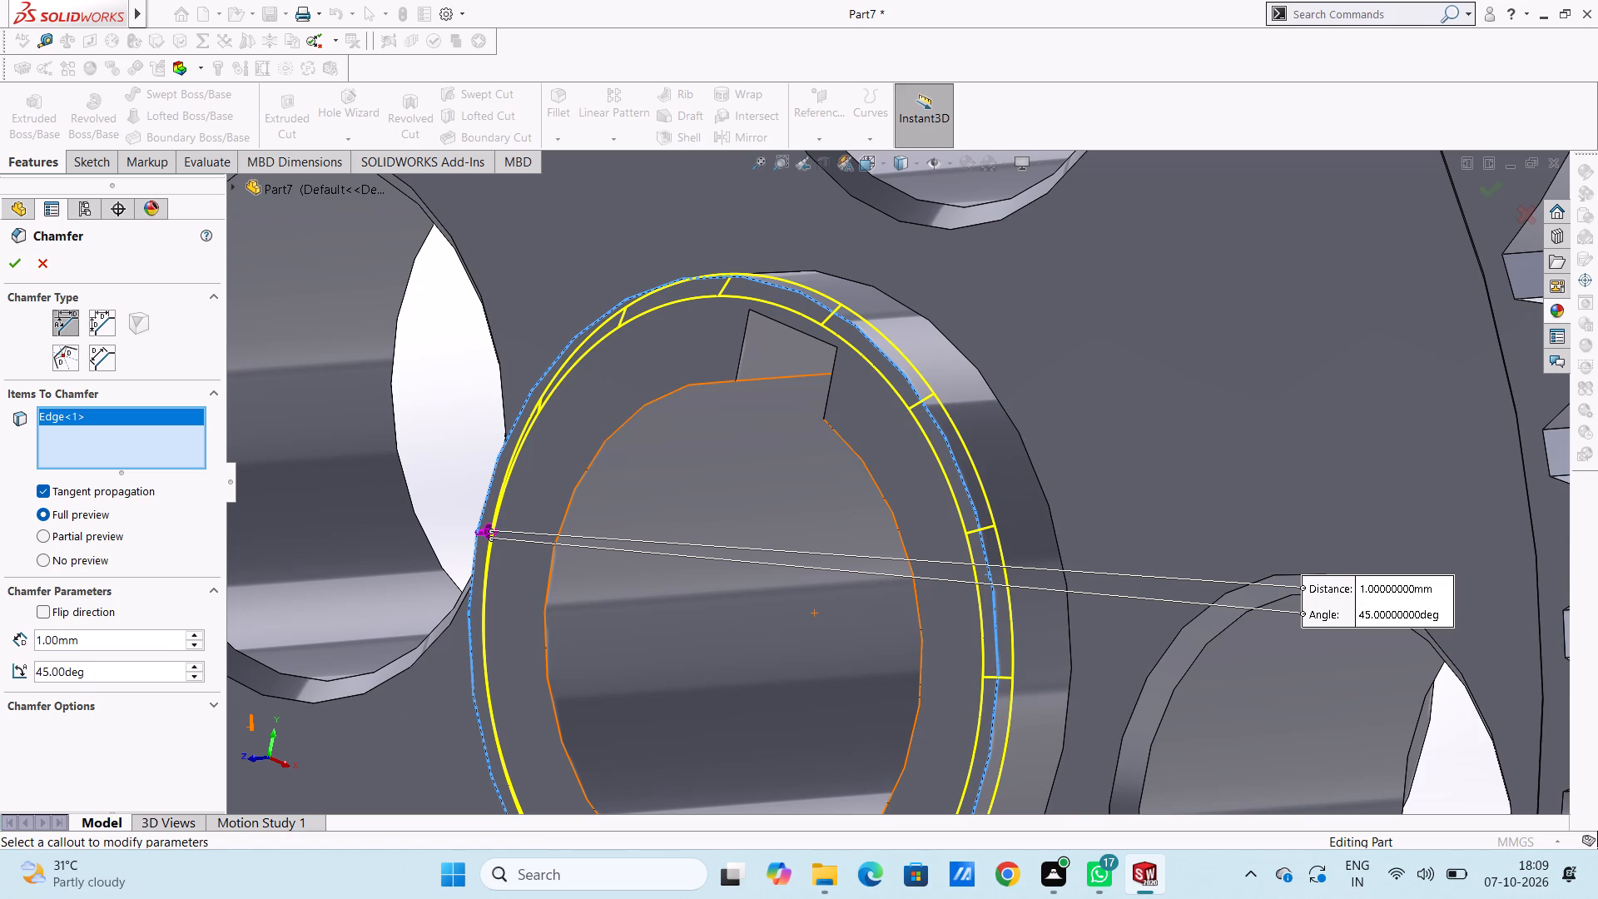
left_click(106, 638)
type("0.5")
key("Return")
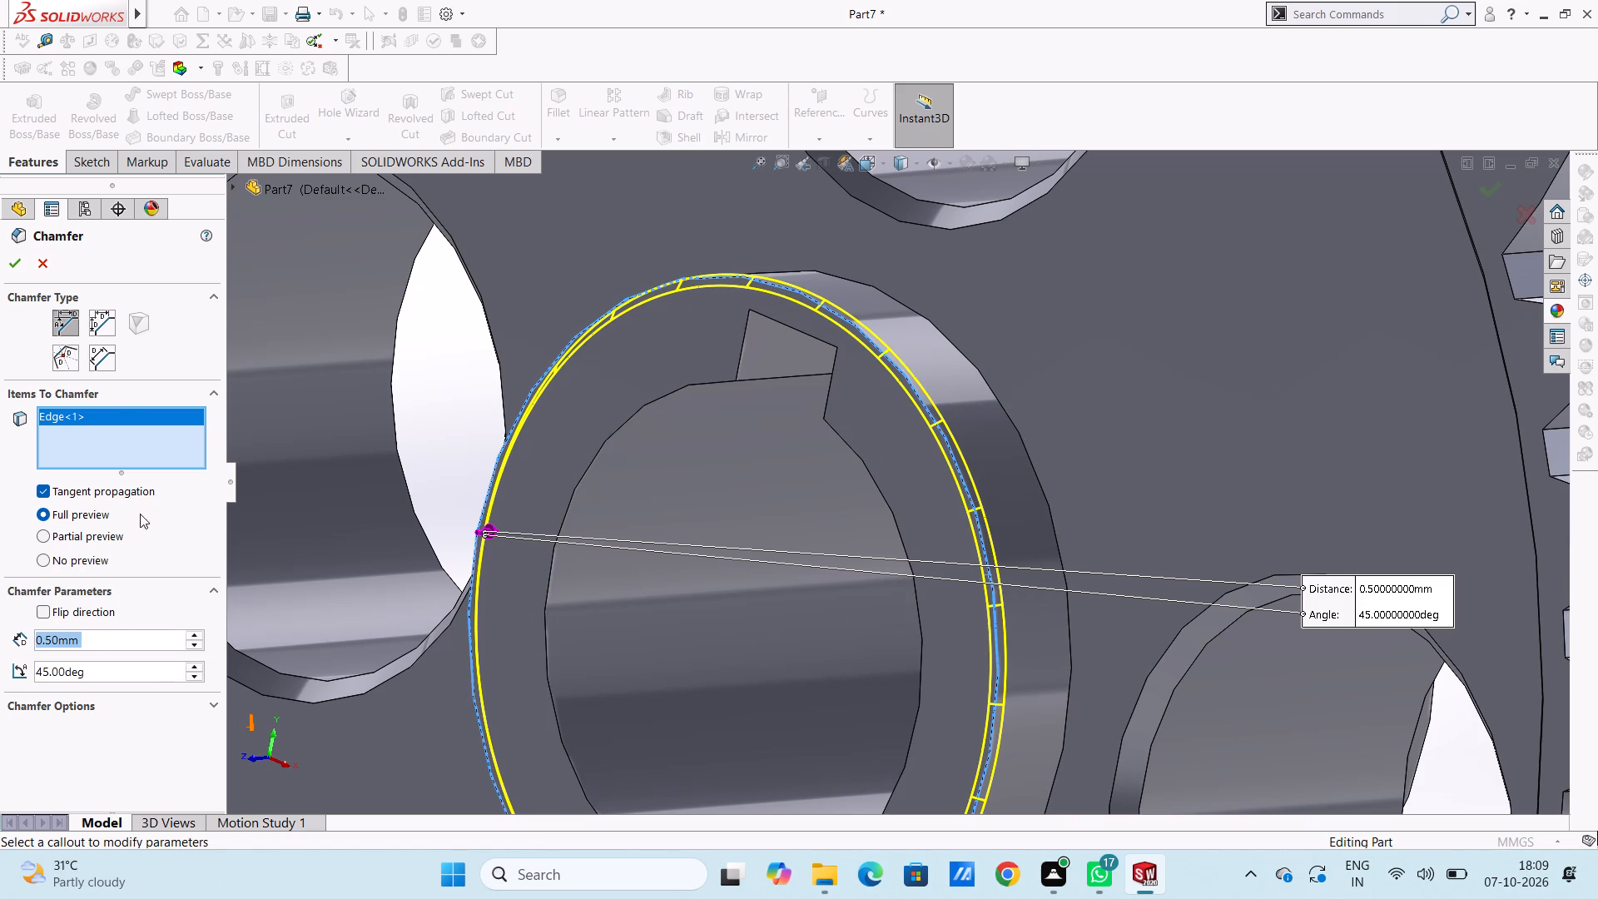
left_click(16, 267)
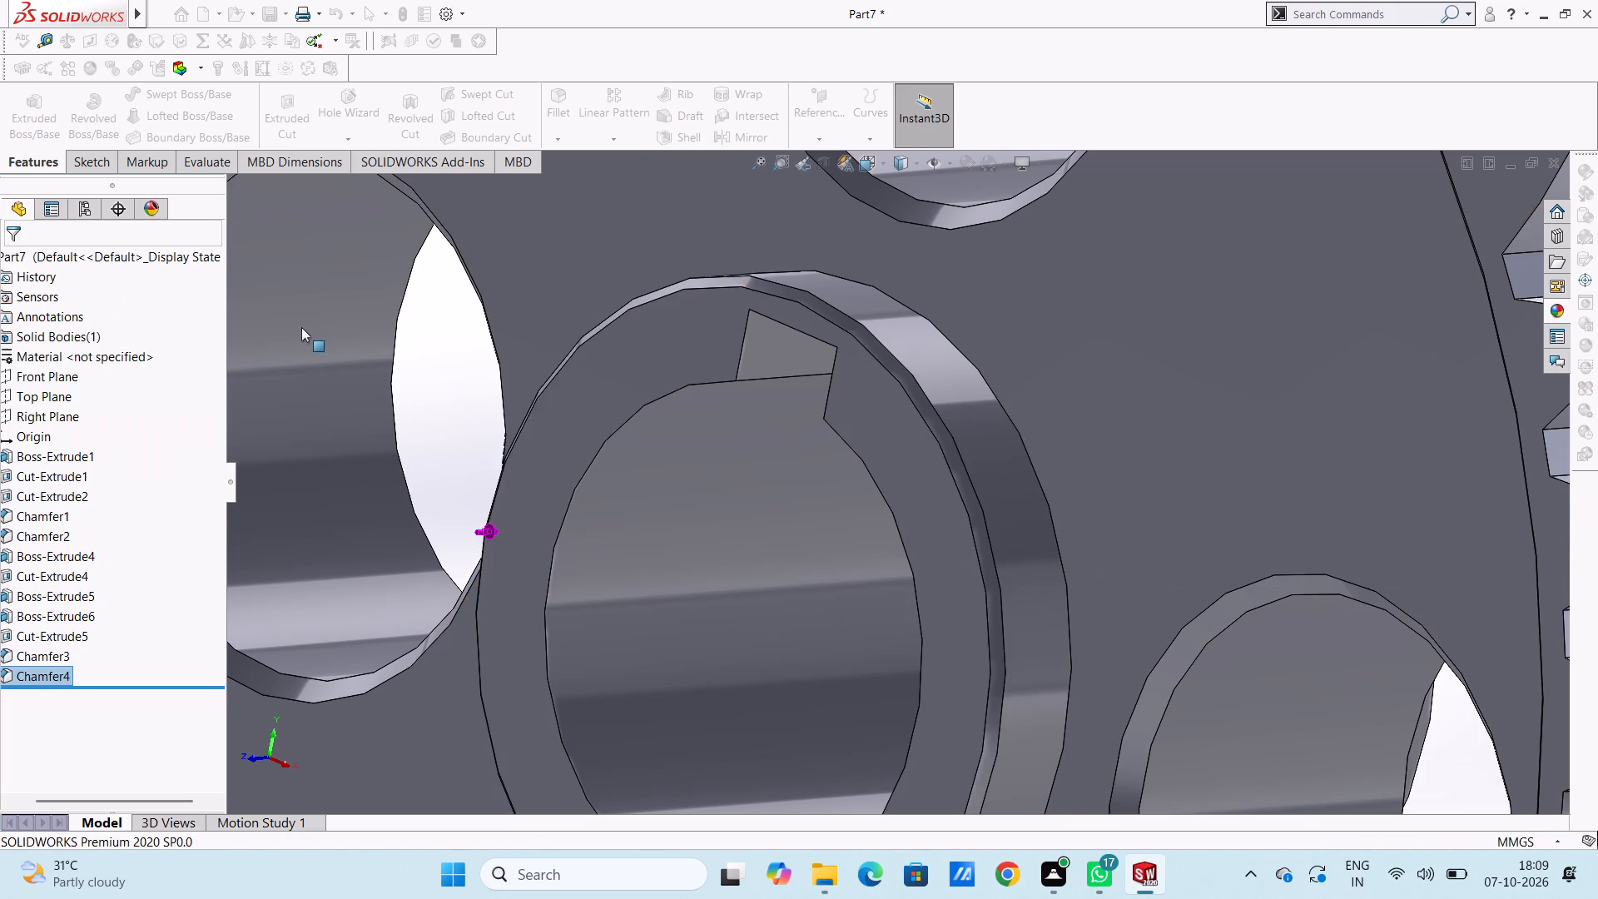
Chamfer the outer circular edge of the hub's back end face at 0.5 mm by 45 degrees.
scroll(301, 327, "up", 16)
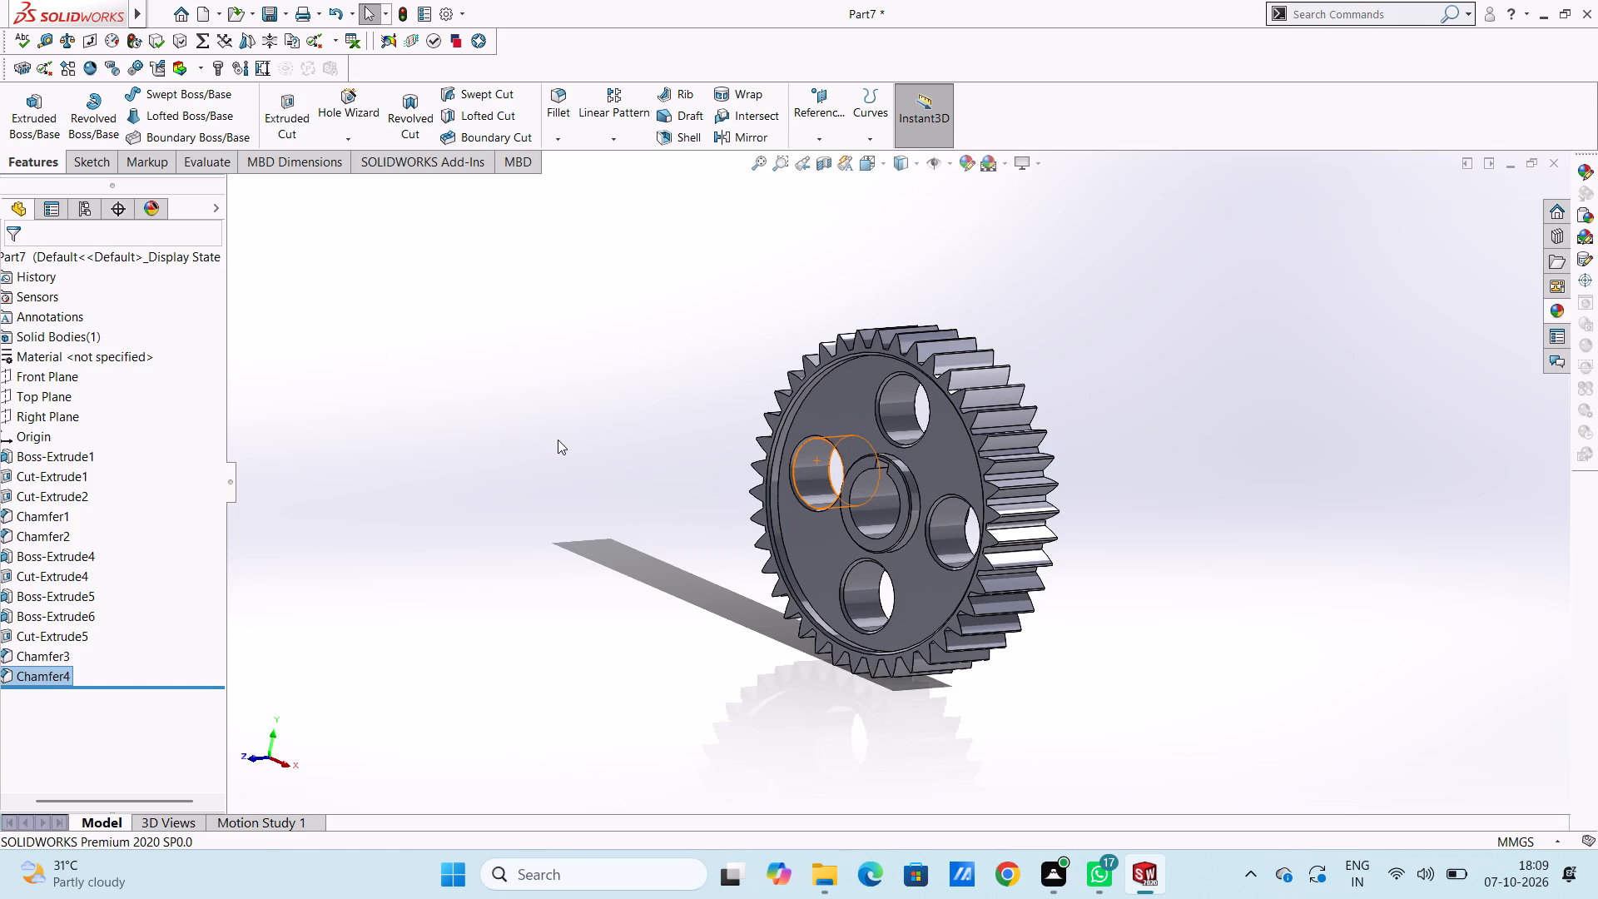
scroll(558, 440, "up", 1)
middle_click_drag(683, 454, 561, 496)
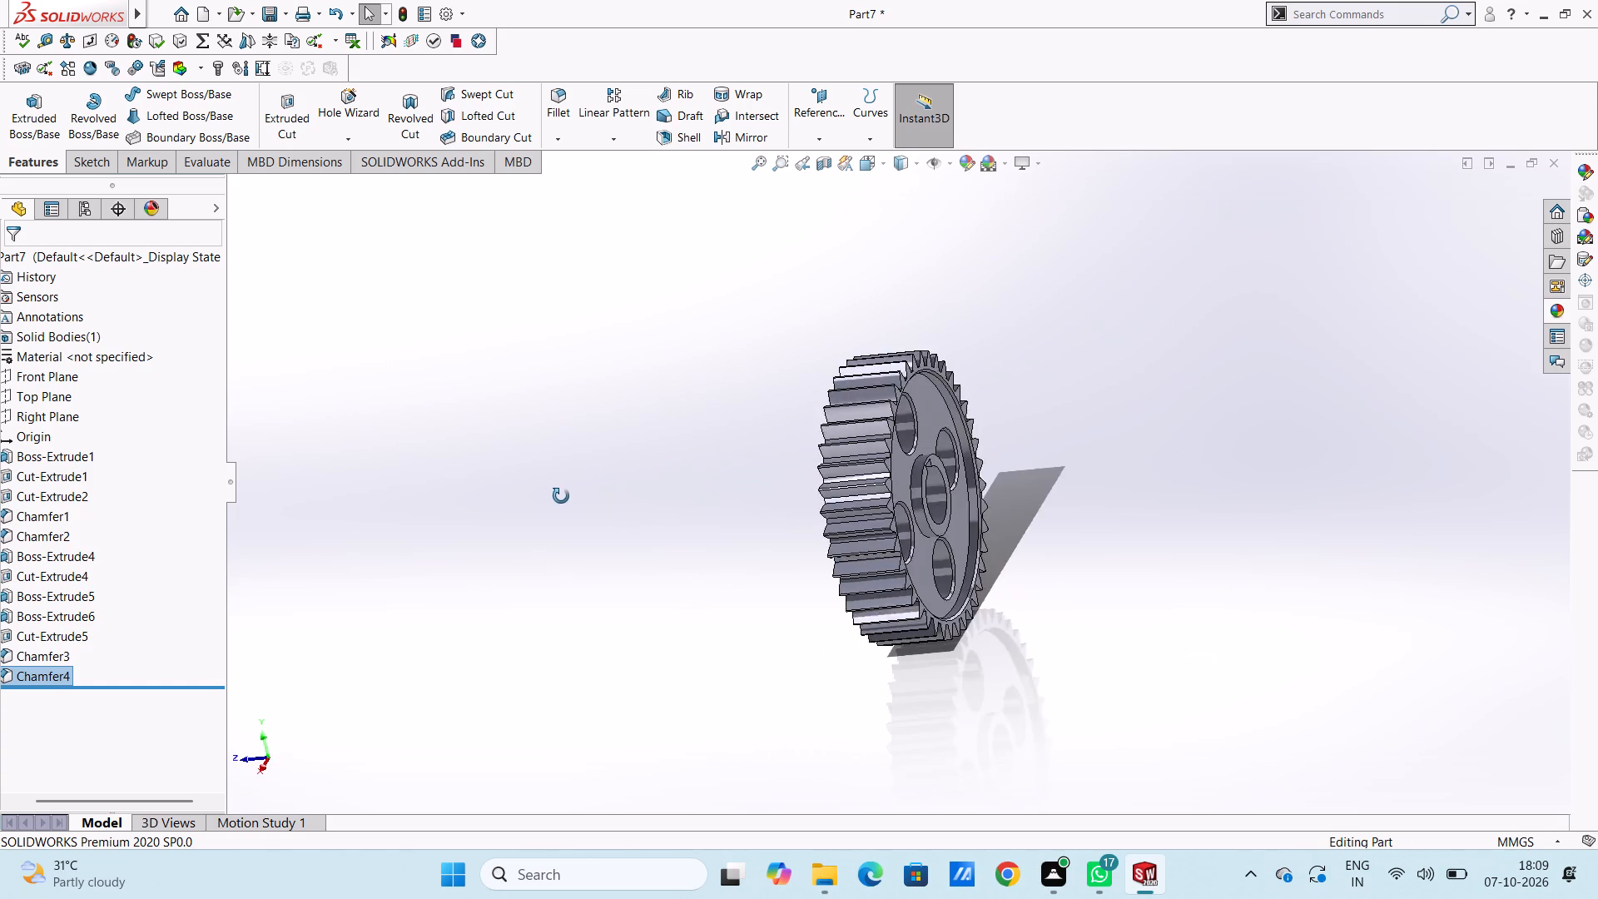
middle_click_drag(561, 496, 537, 493)
scroll(966, 414, "down", 4)
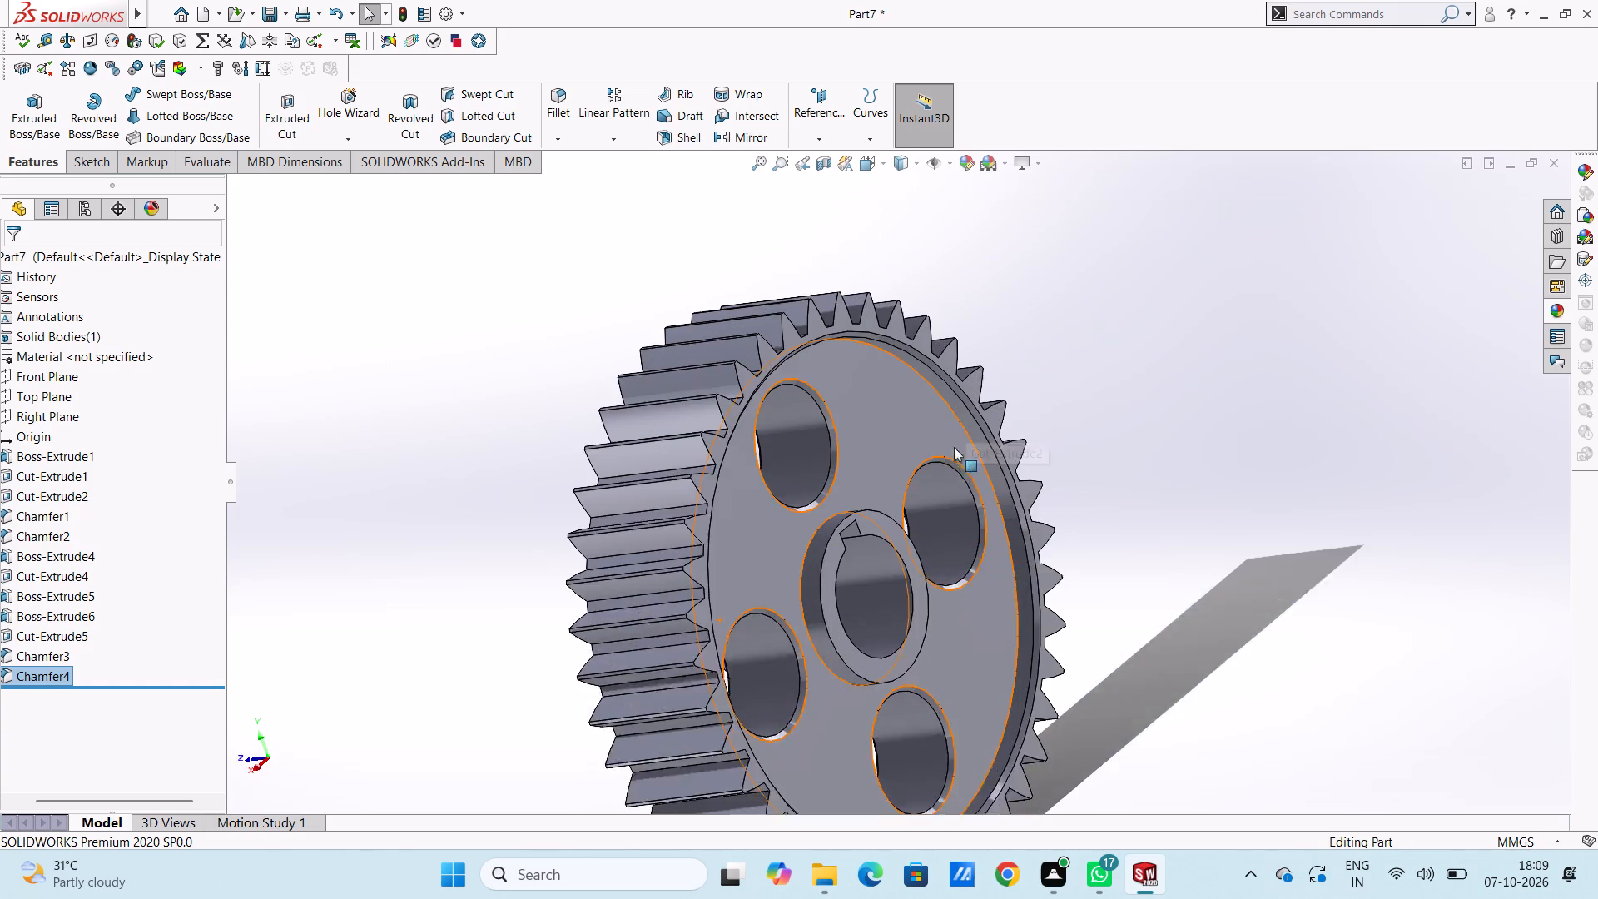
scroll(954, 447, "down", 1)
scroll(851, 652, "up", 2)
scroll(847, 651, "down", 4)
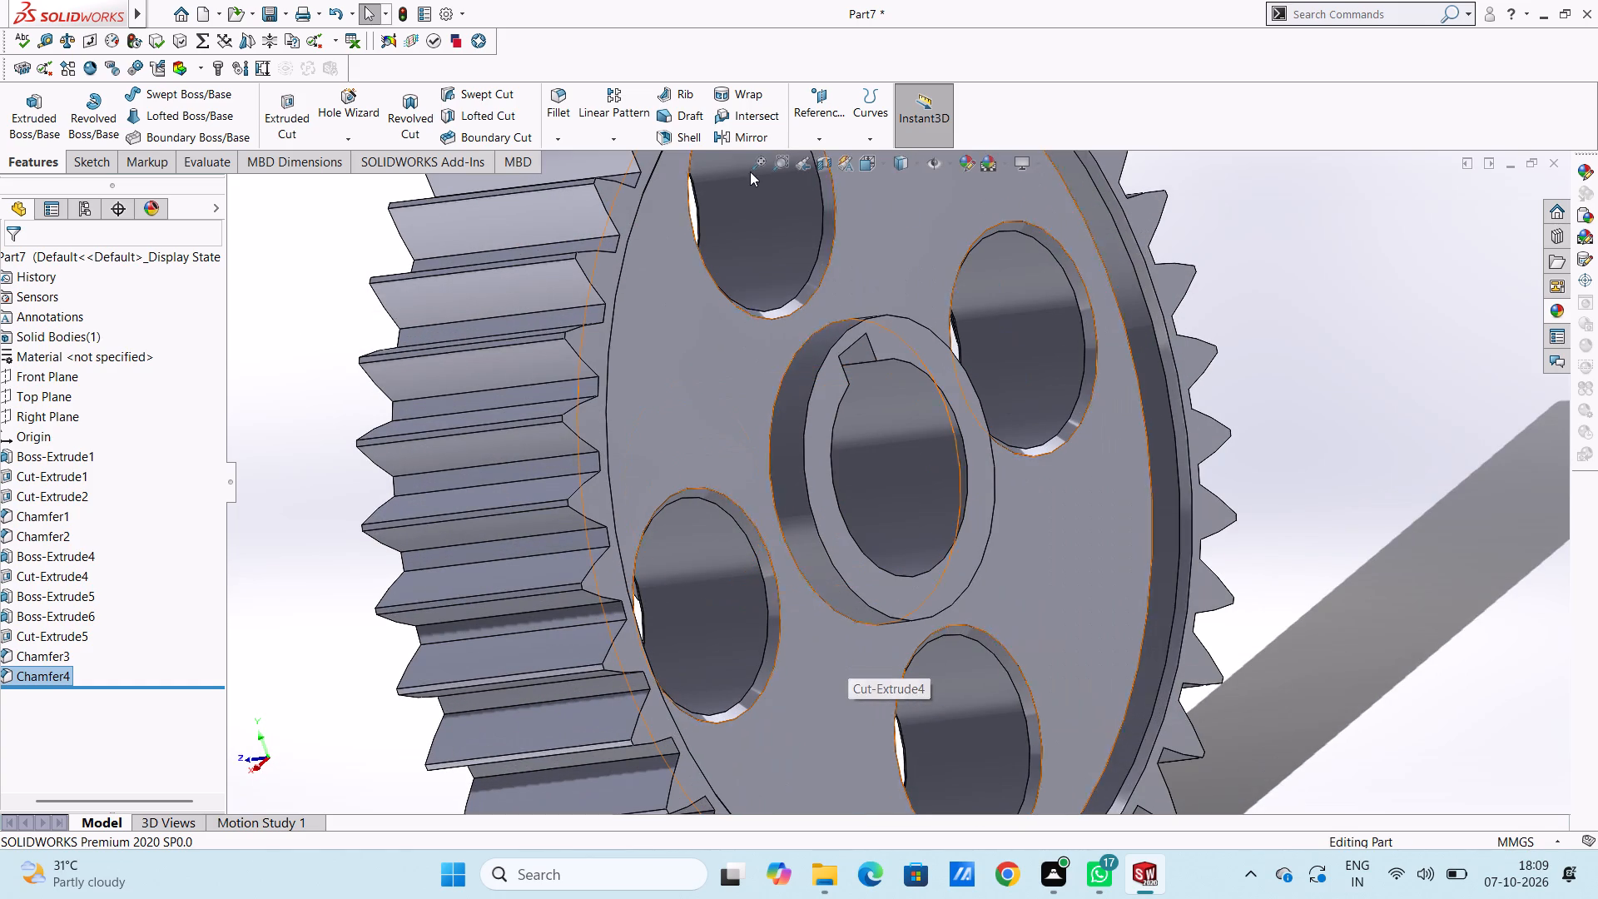
left_click(555, 137)
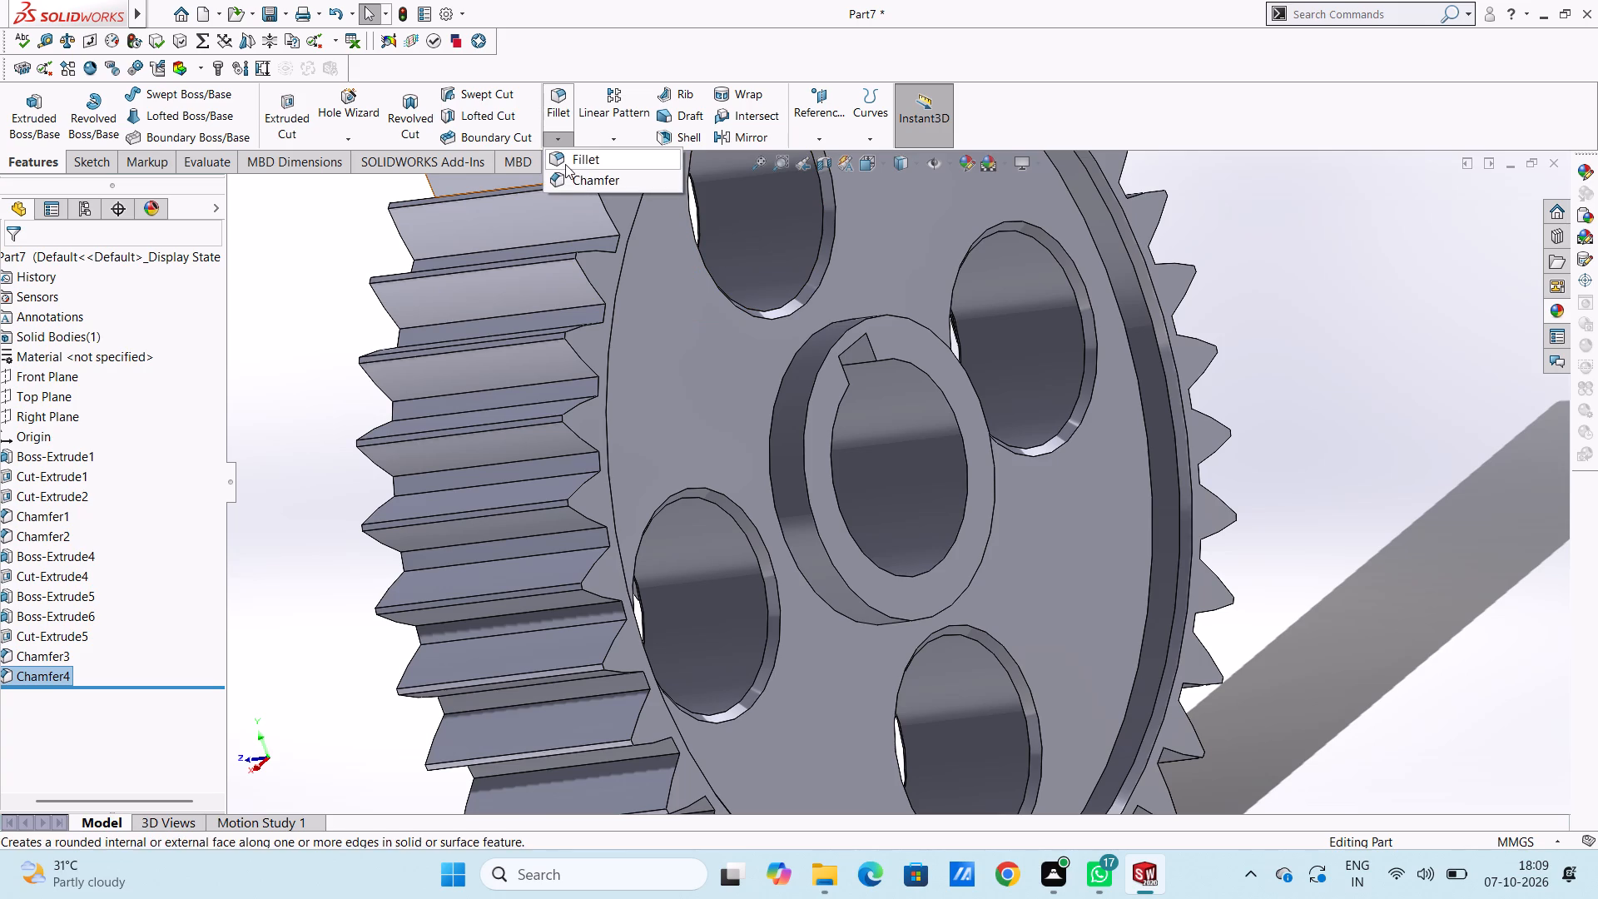
left_click(568, 179)
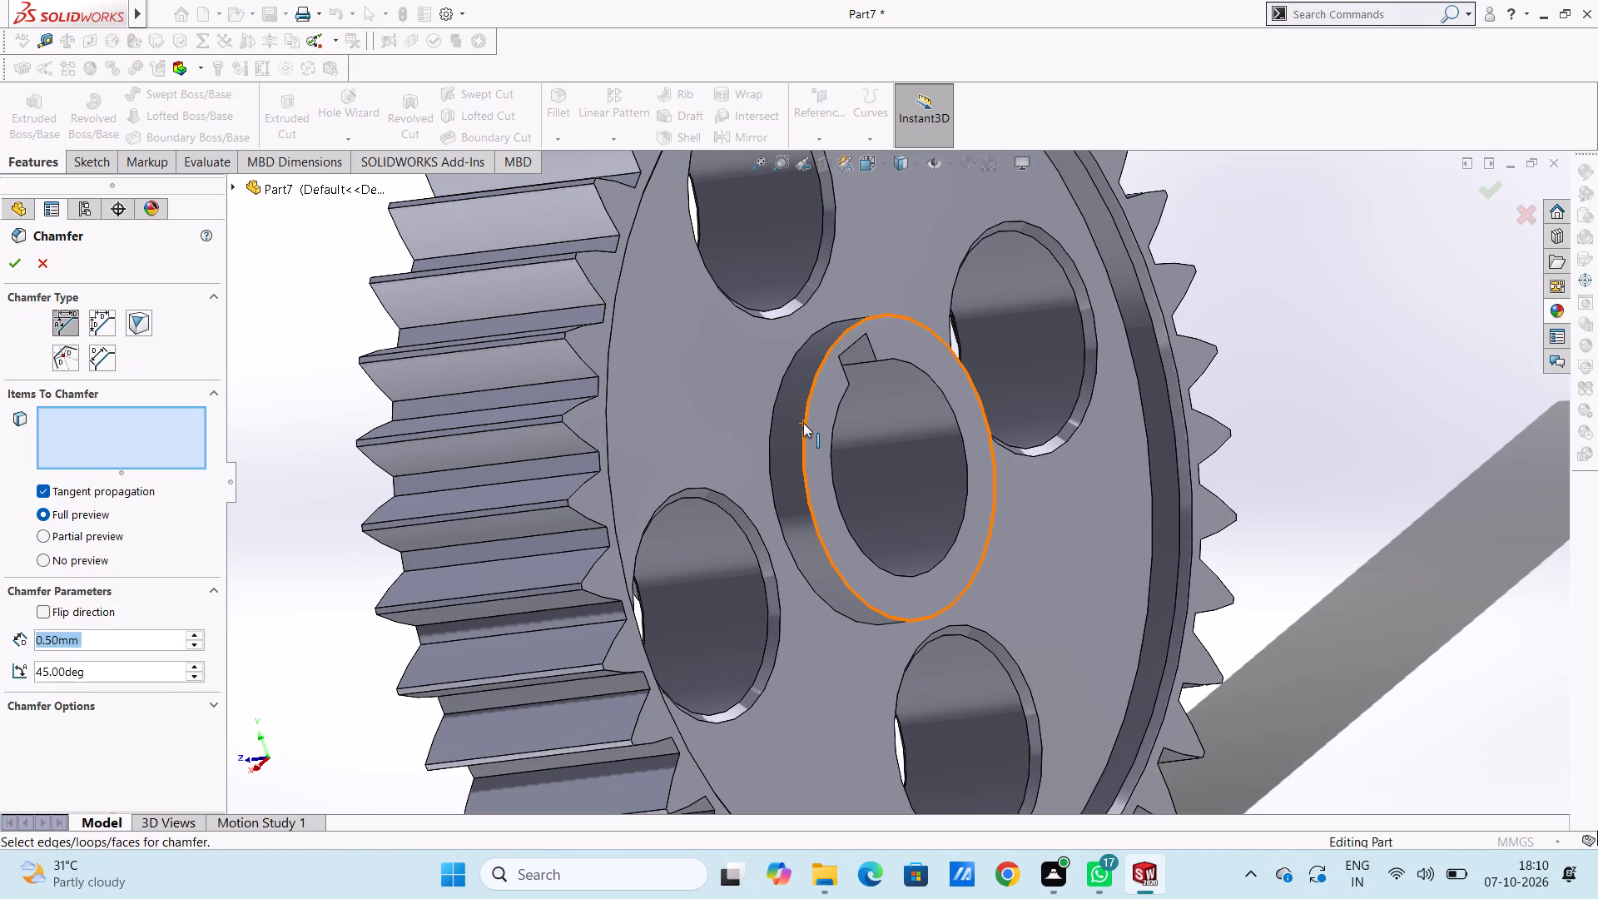
left_click(803, 423)
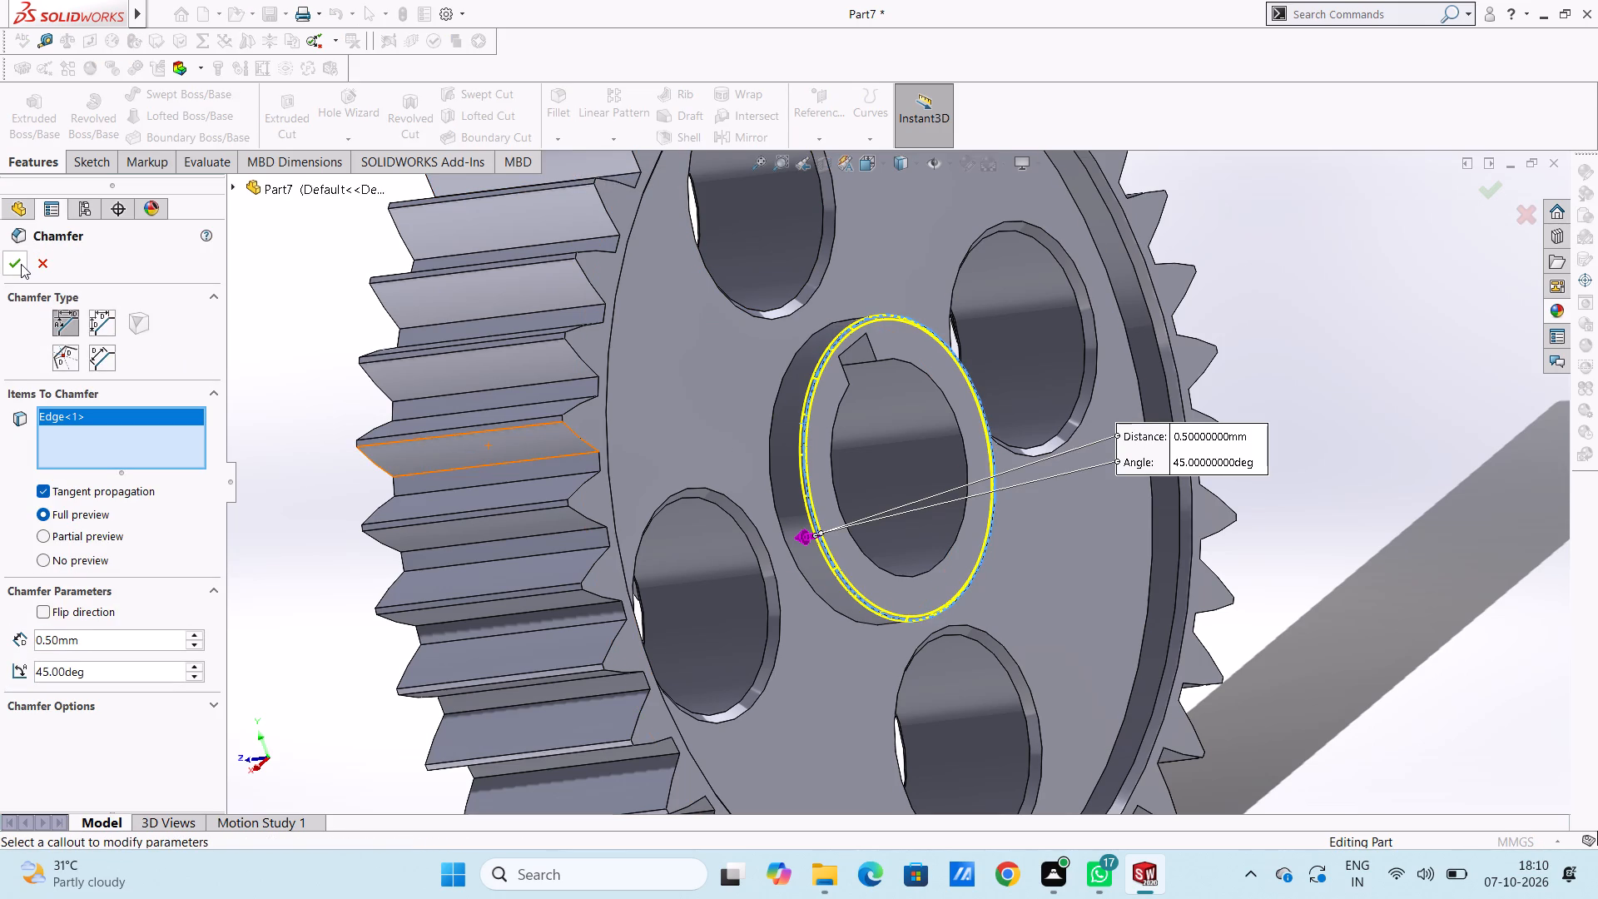
left_click(21, 263)
left_click(274, 355)
Inspect the chamfered hub, web holes and teeth on both sides of the gear.
scroll(323, 380, "up", 5)
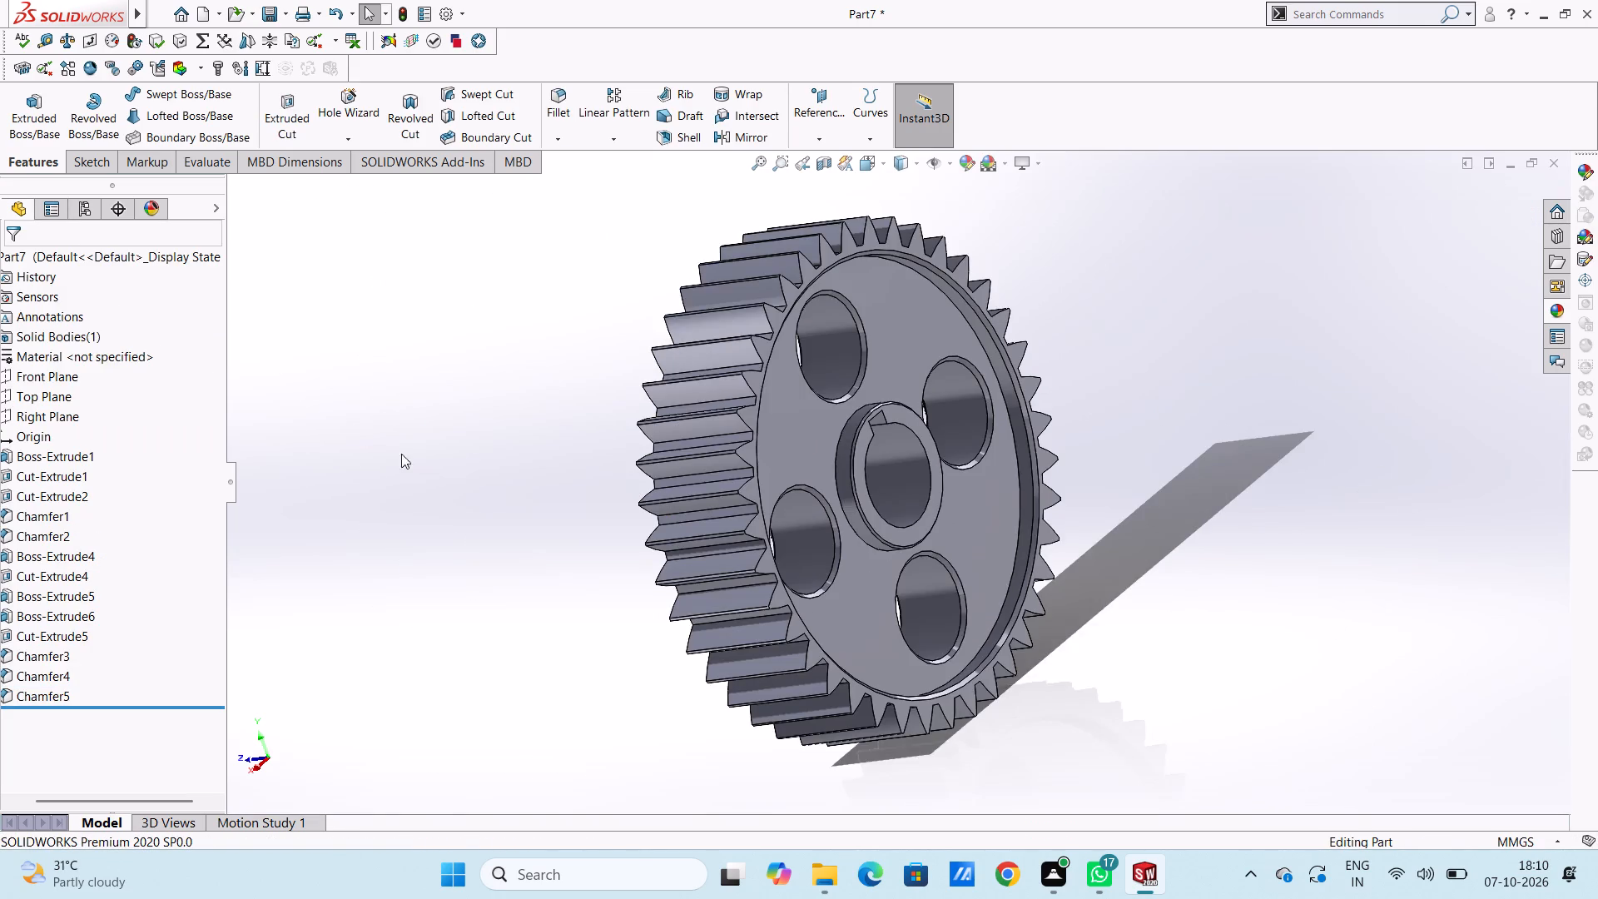
middle_click_drag(454, 494, 611, 494)
scroll(611, 494, "up", 1)
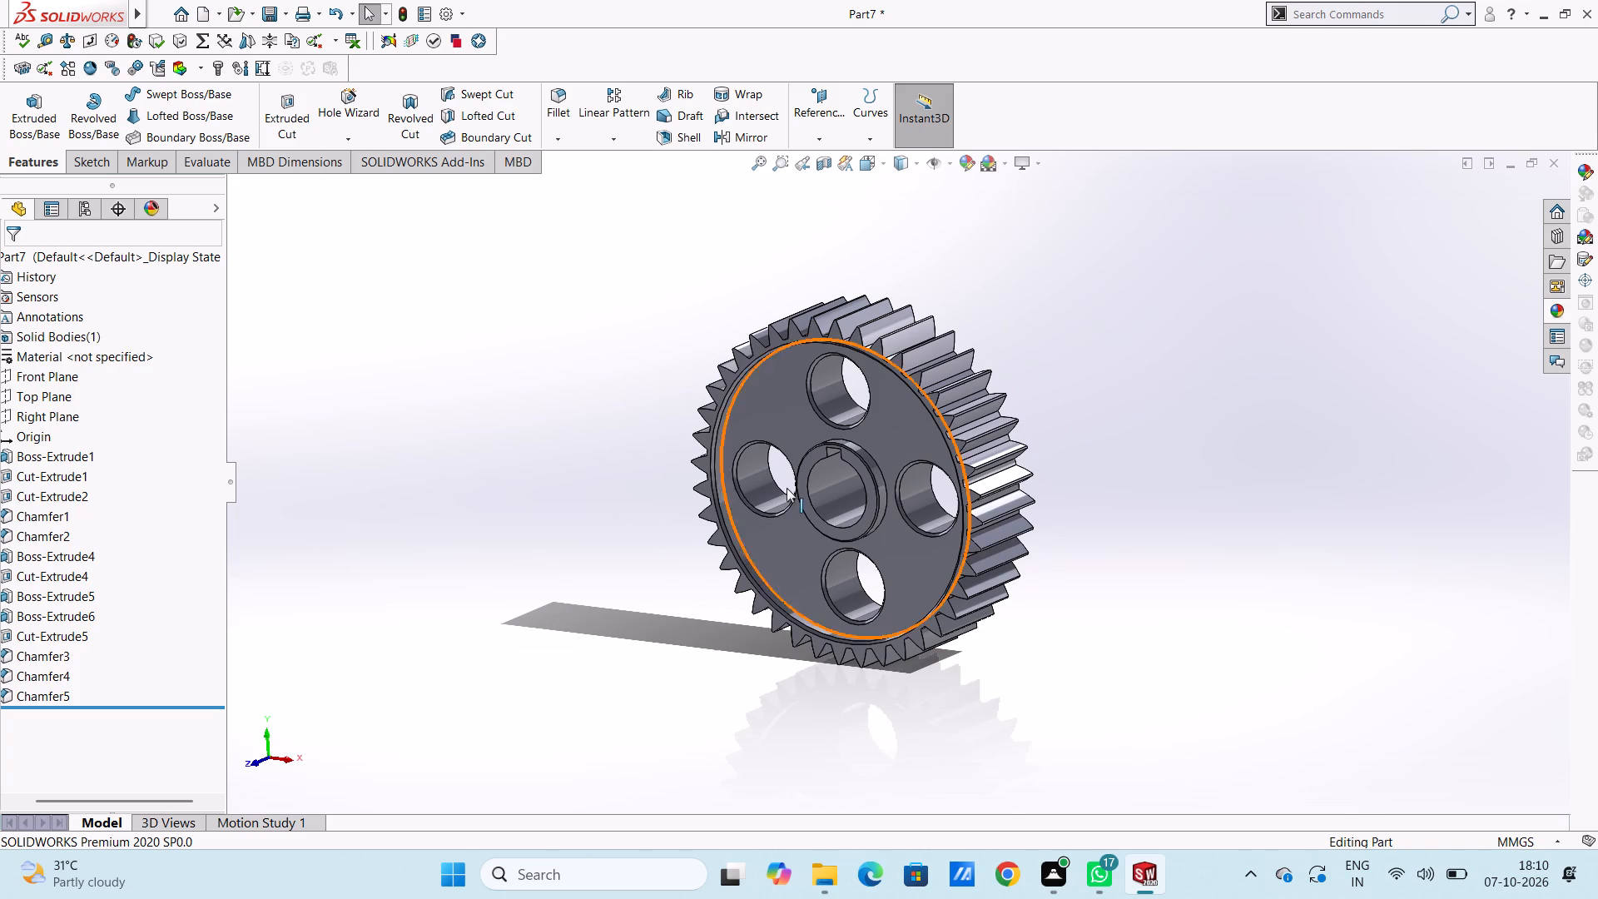
middle_click_drag(1134, 456, 1136, 355)
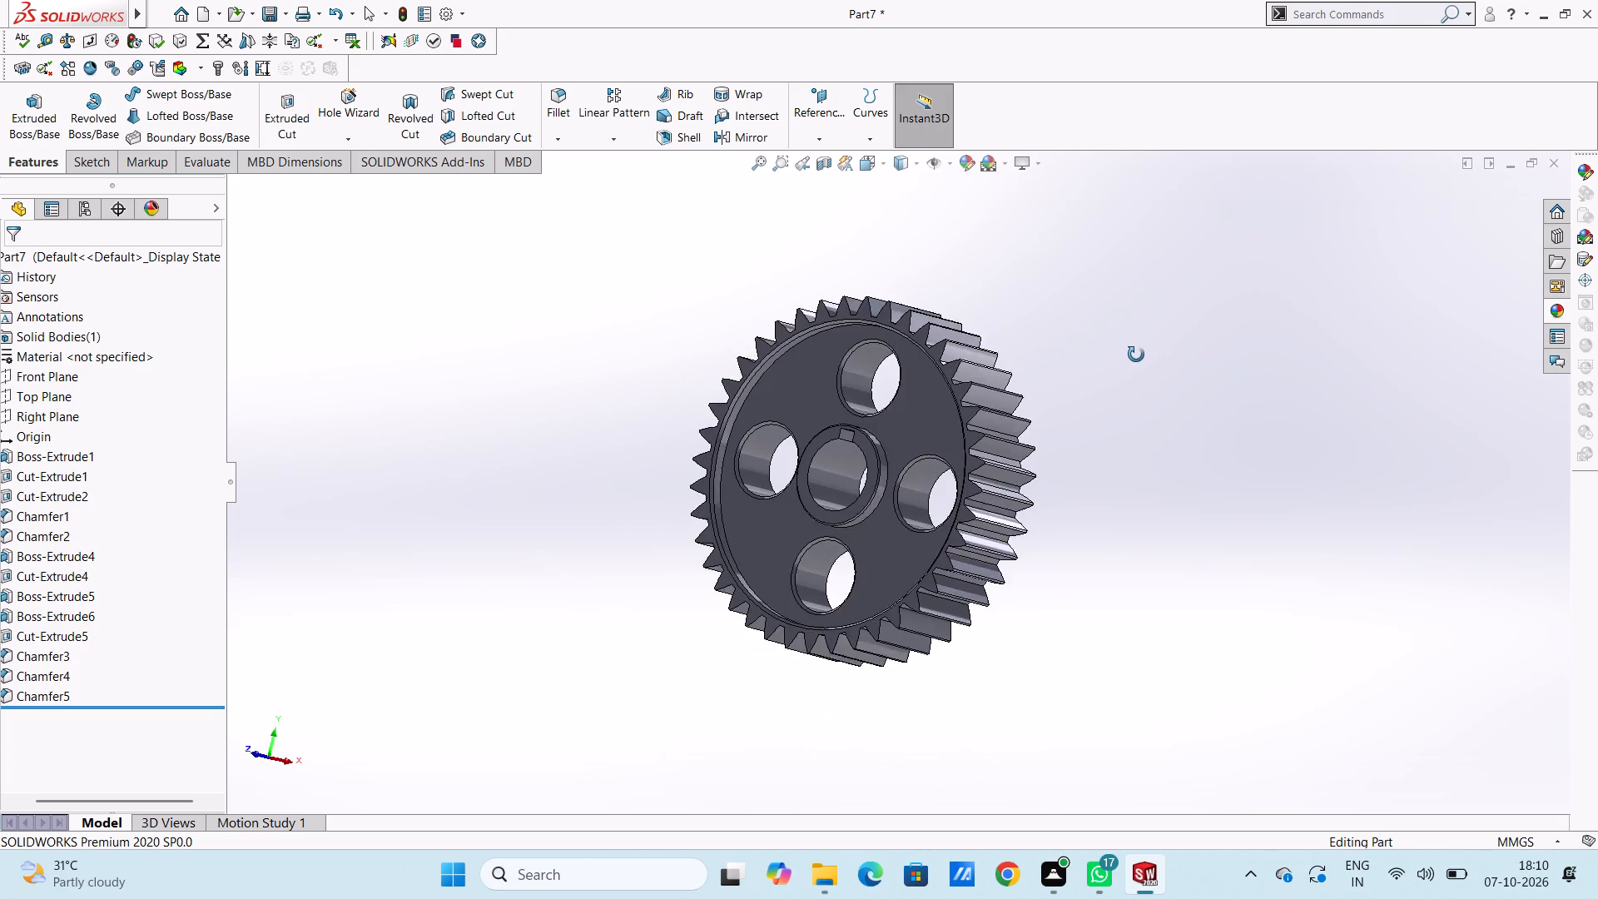
middle_click_drag(1136, 355, 932, 527)
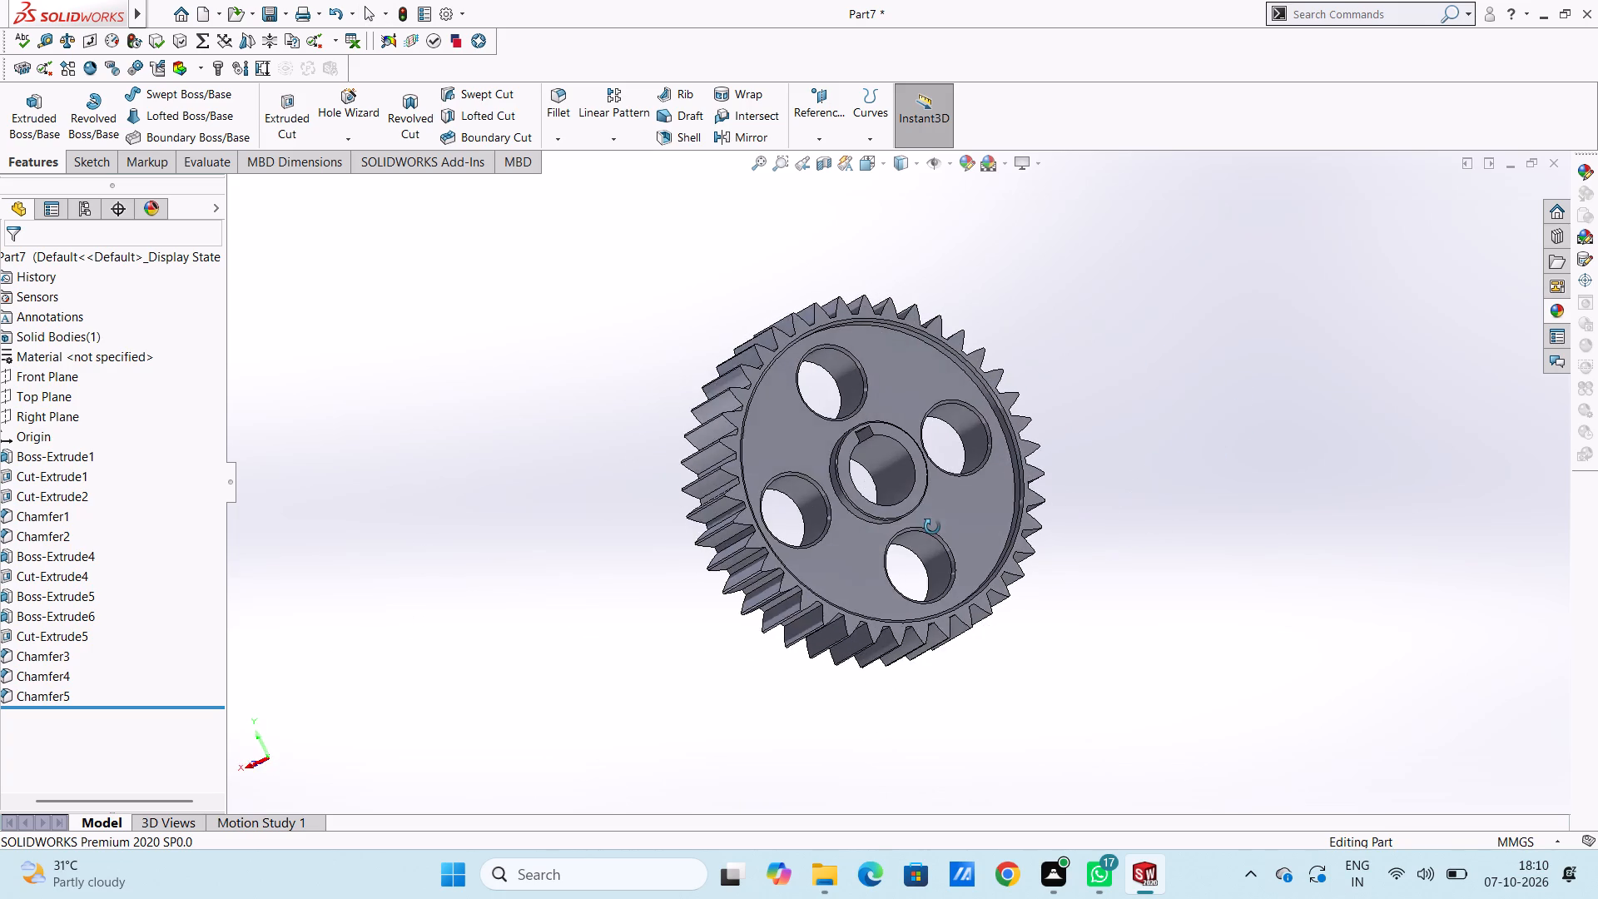
middle_click_drag(932, 527, 1115, 415)
middle_click_drag(1051, 574, 1120, 394)
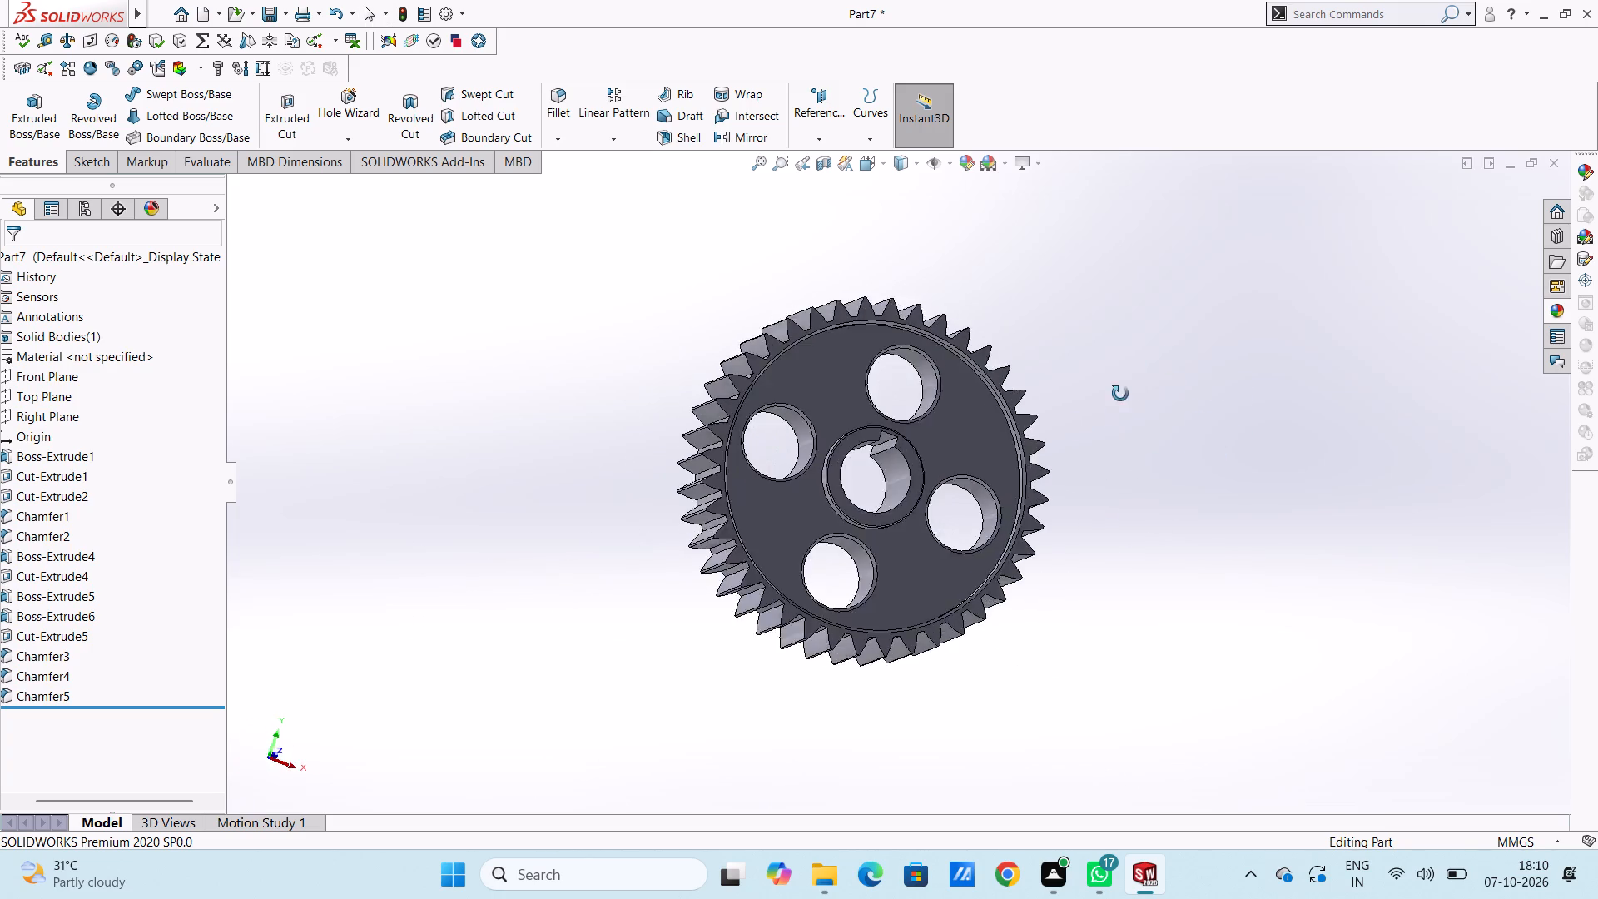
Inspect the finished gear's web holes, hub and teeth from several angles and in isometric view.
middle_click_drag(1120, 394, 1107, 413)
middle_click_drag(1185, 515, 1139, 472)
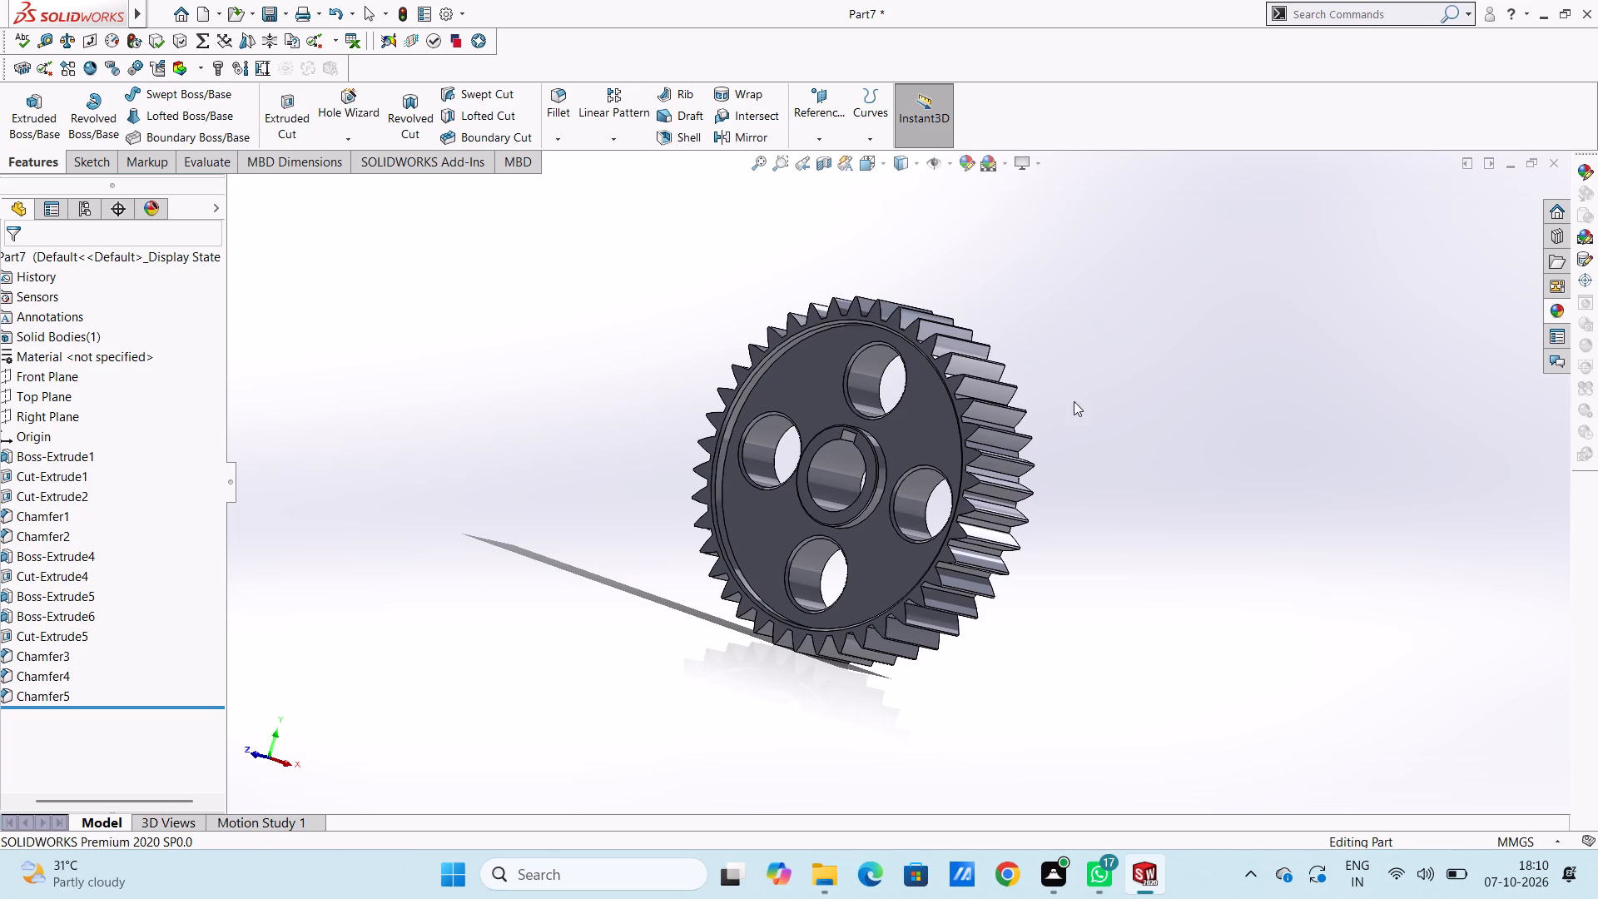
middle_click_drag(1037, 369, 1080, 414)
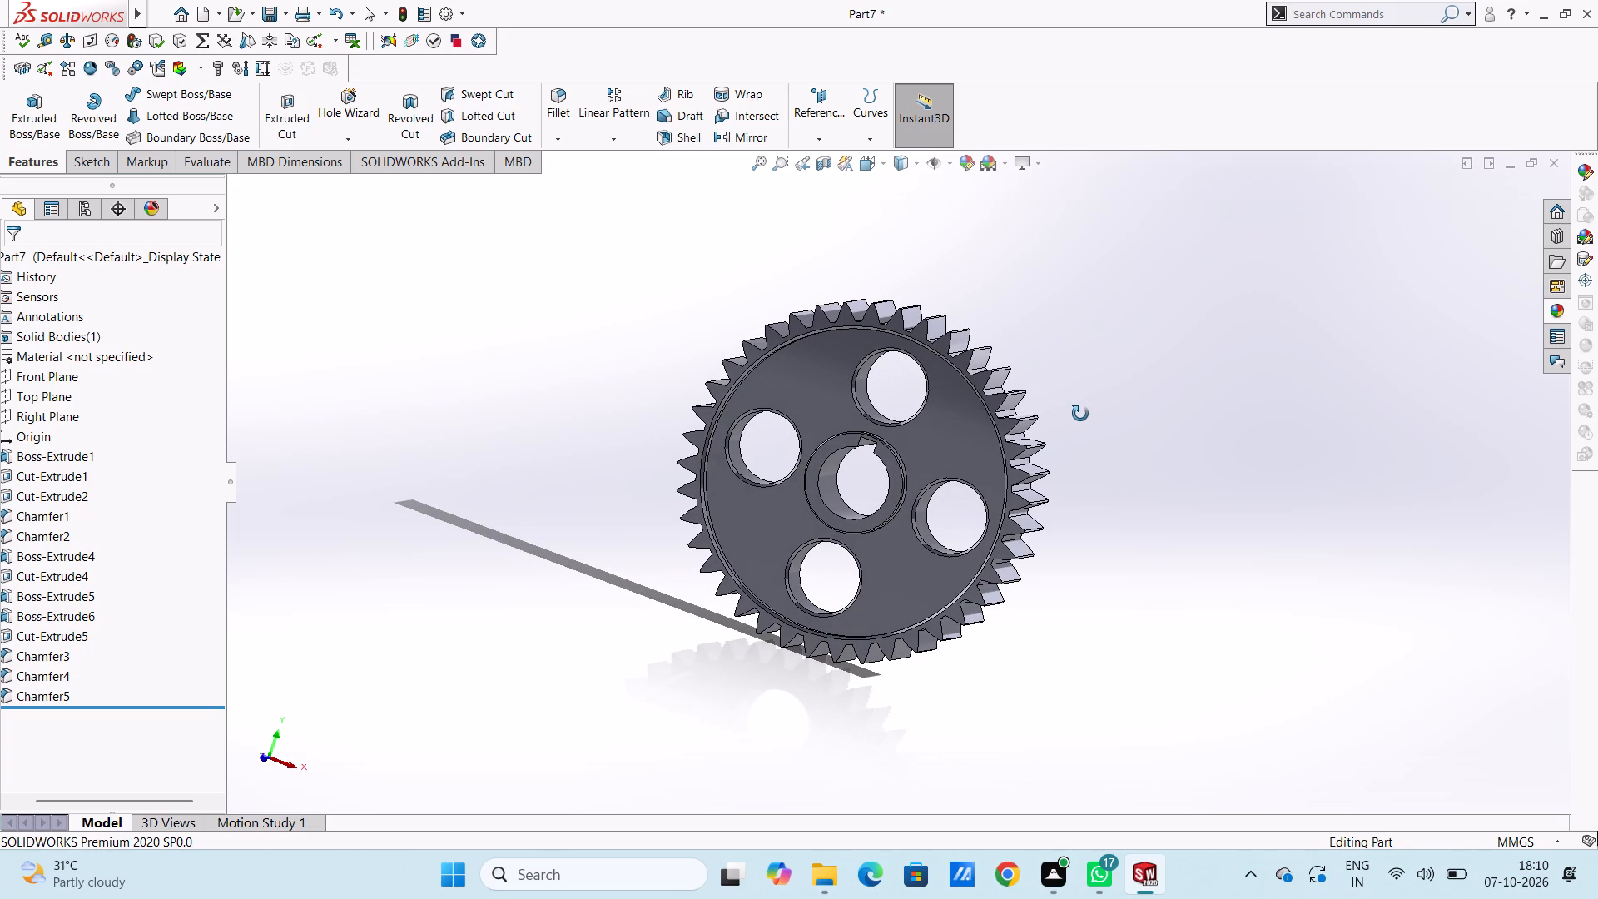
middle_click_drag(1080, 414, 1031, 430)
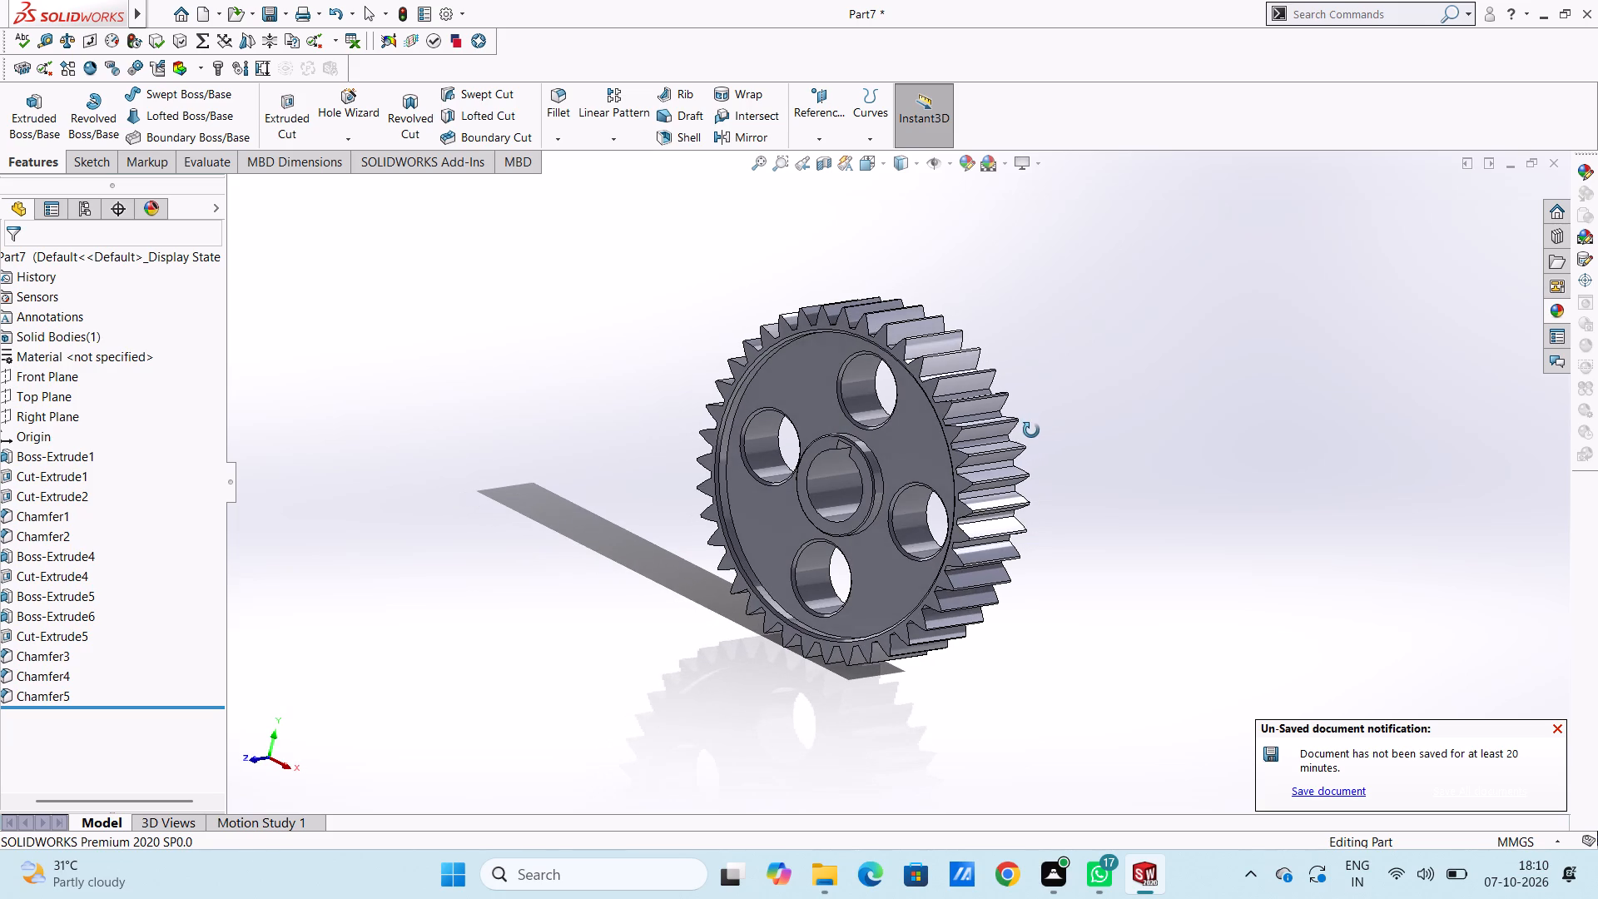
middle_click_drag(1031, 430, 1047, 460)
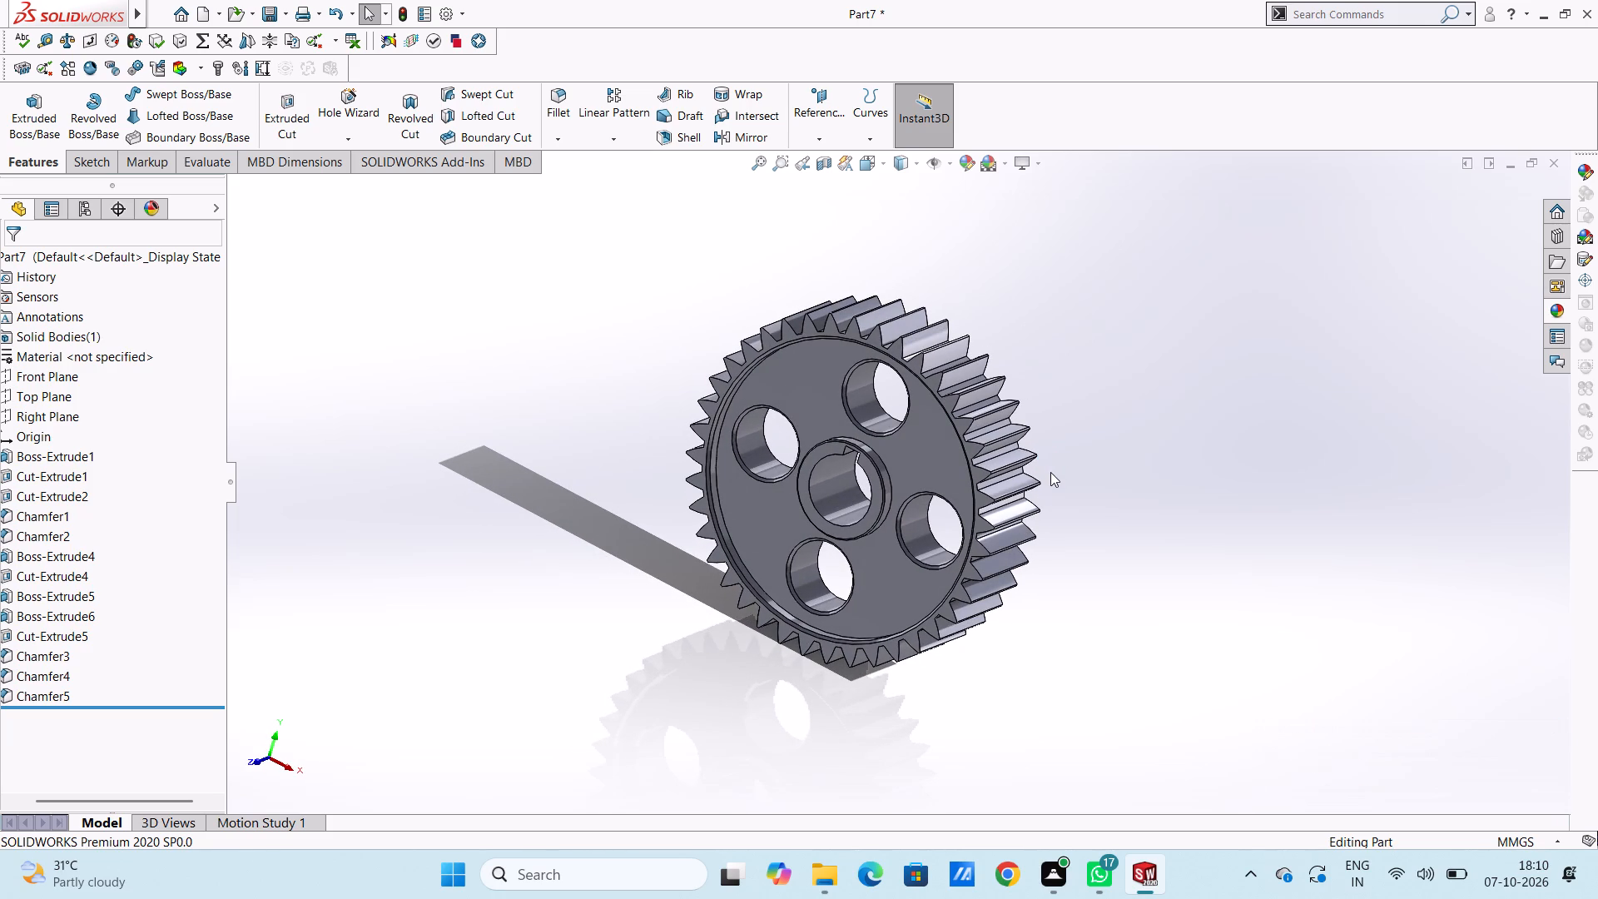
key("ctrl+7")
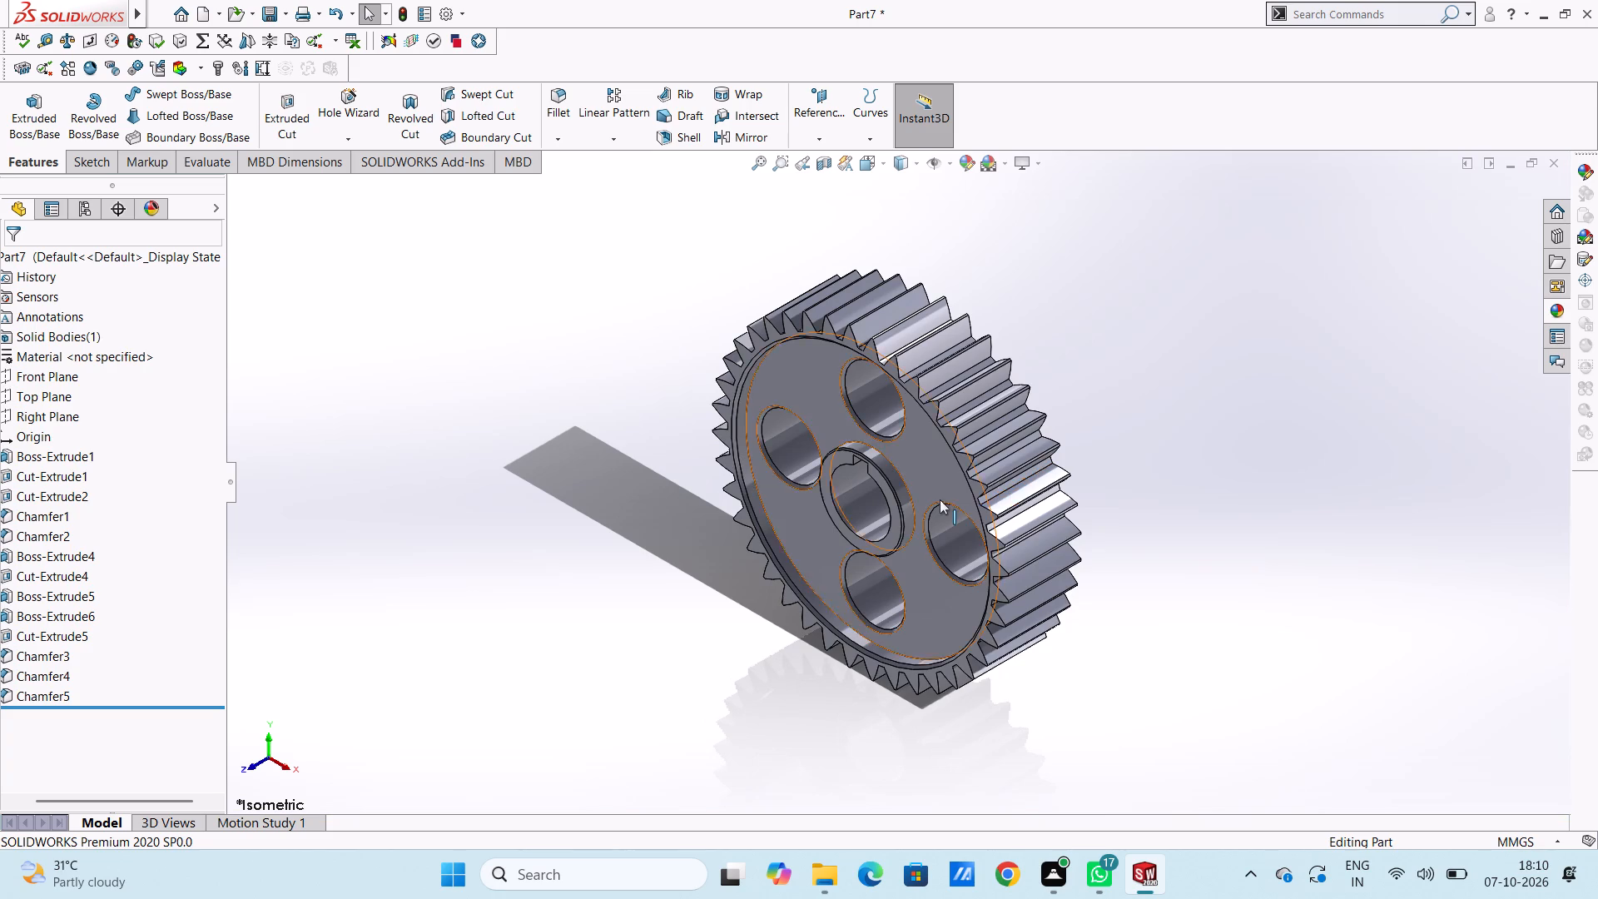
scroll(940, 499, "down", 4)
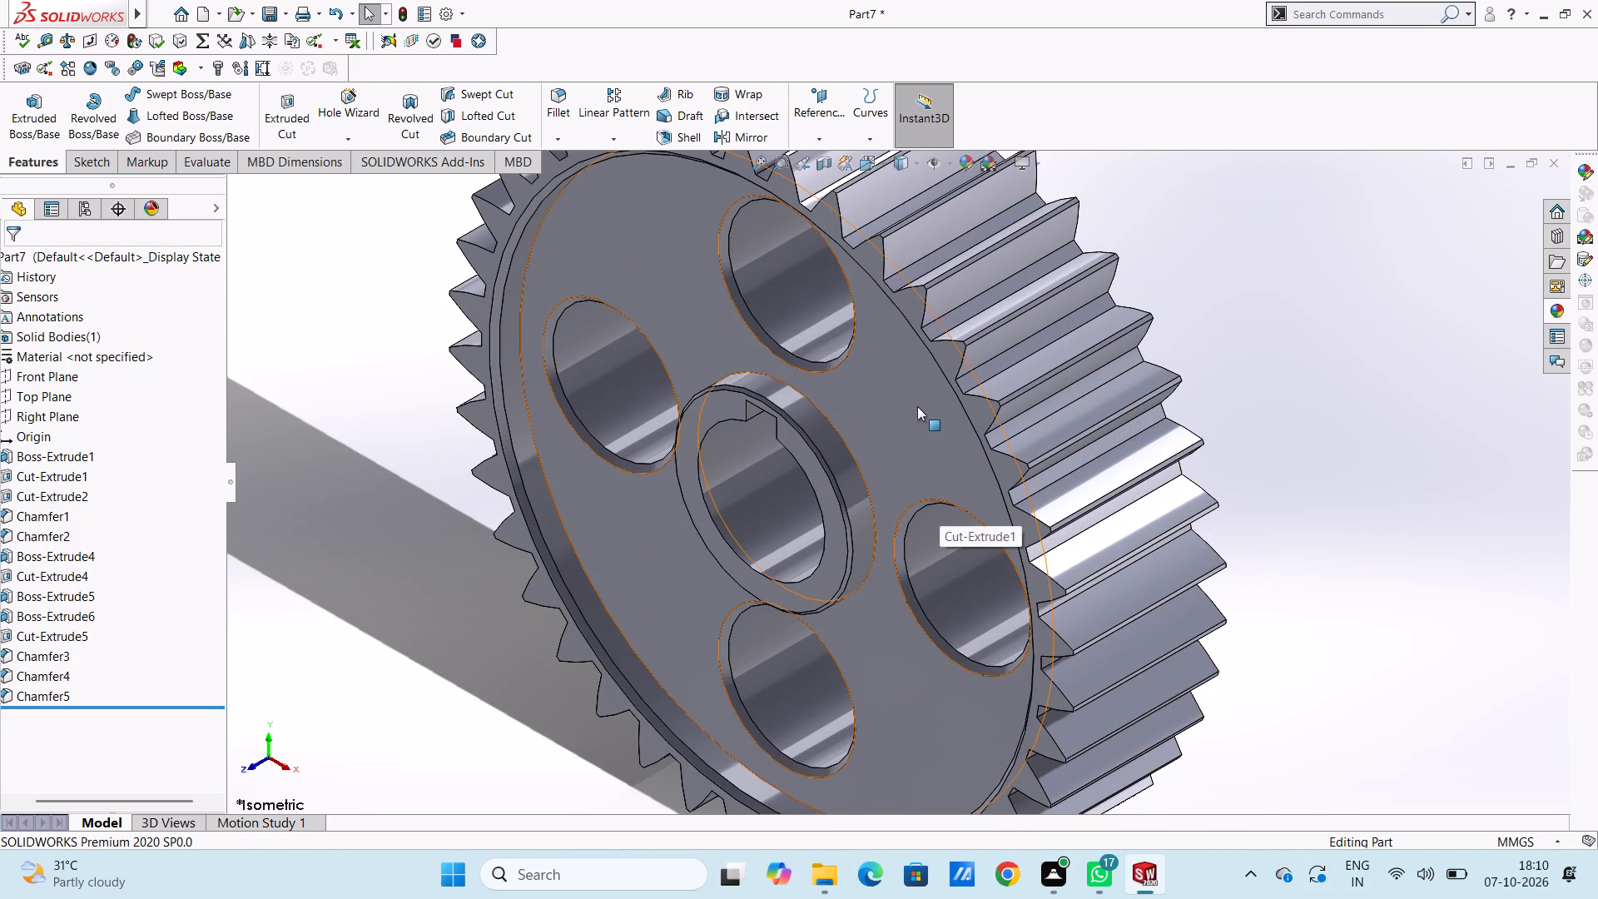
scroll(917, 406, "up", 2)
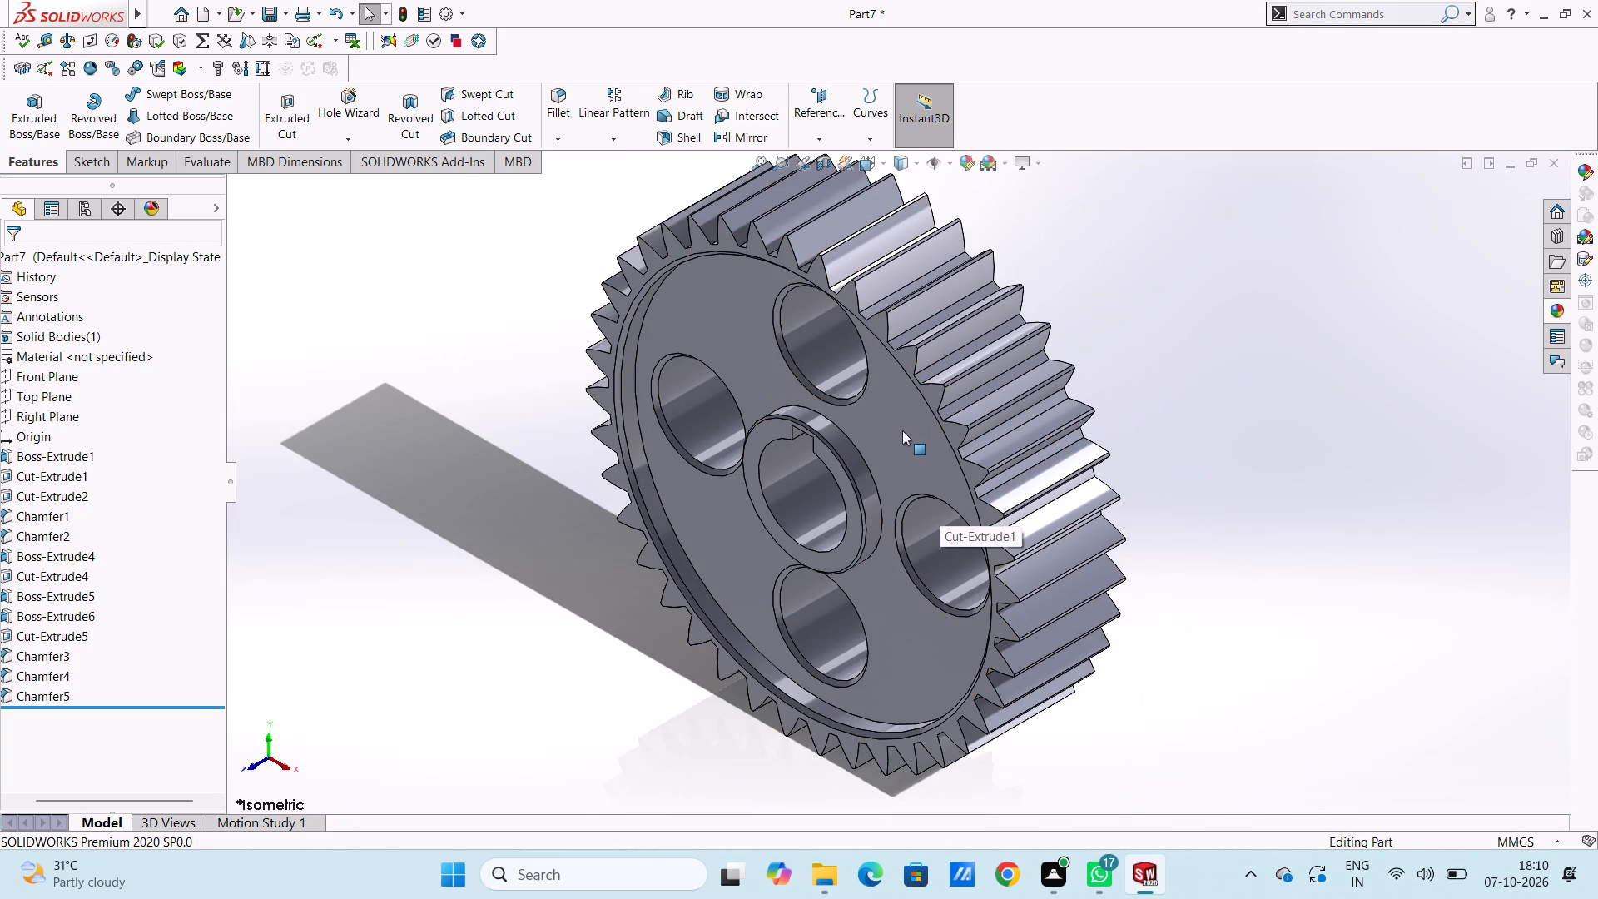
Open the colour appearance settings for the web's front face.
left_click(902, 430)
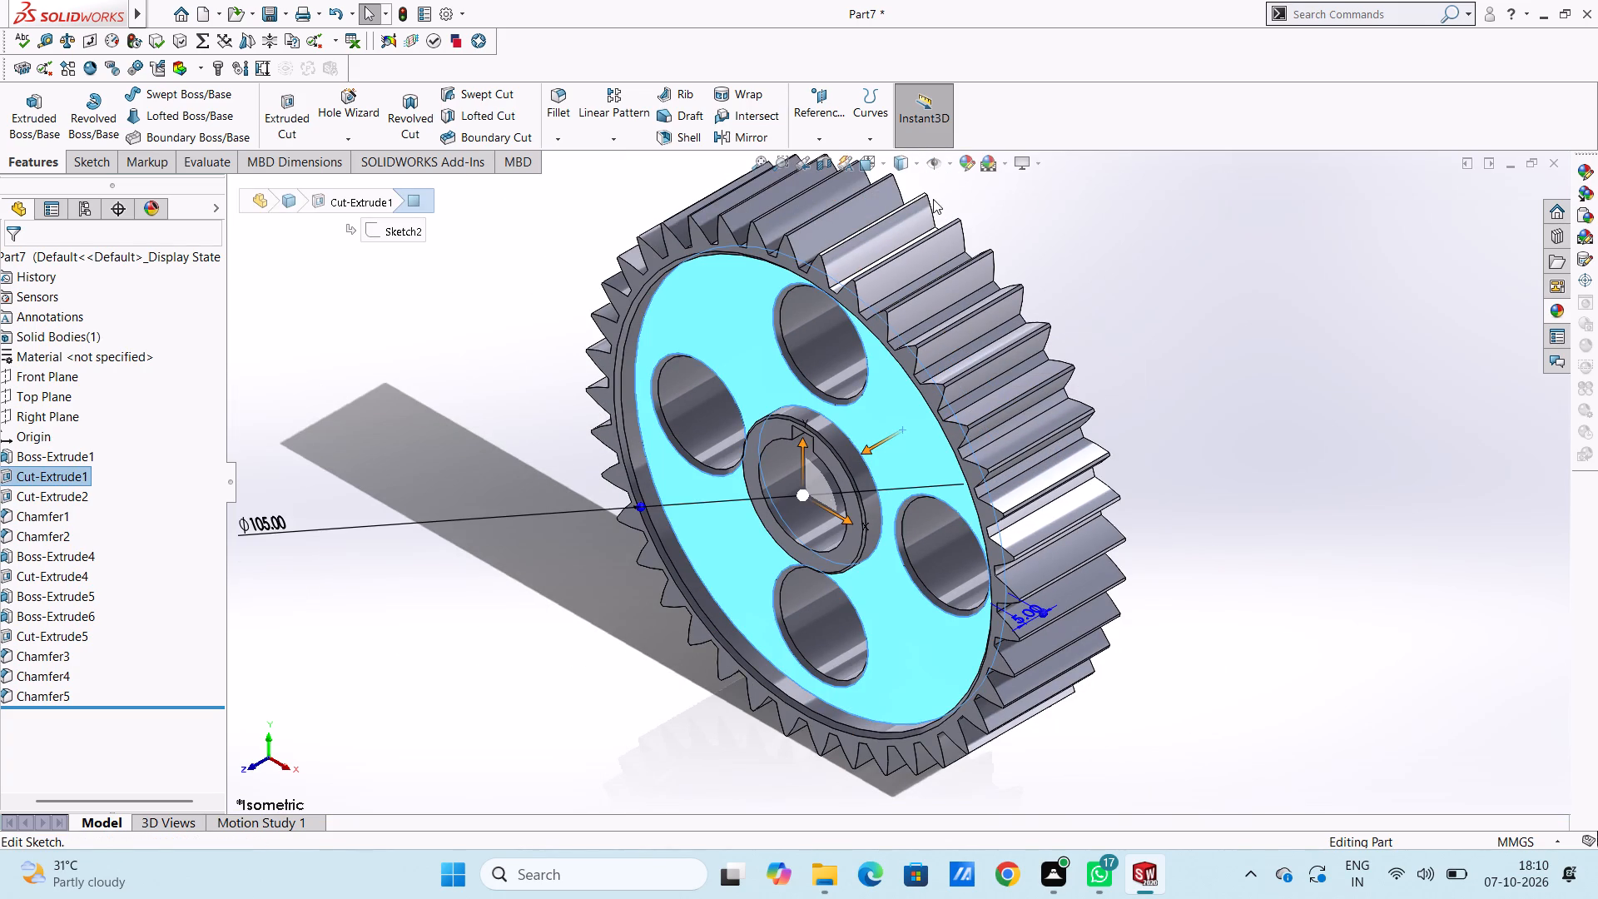
left_click(967, 163)
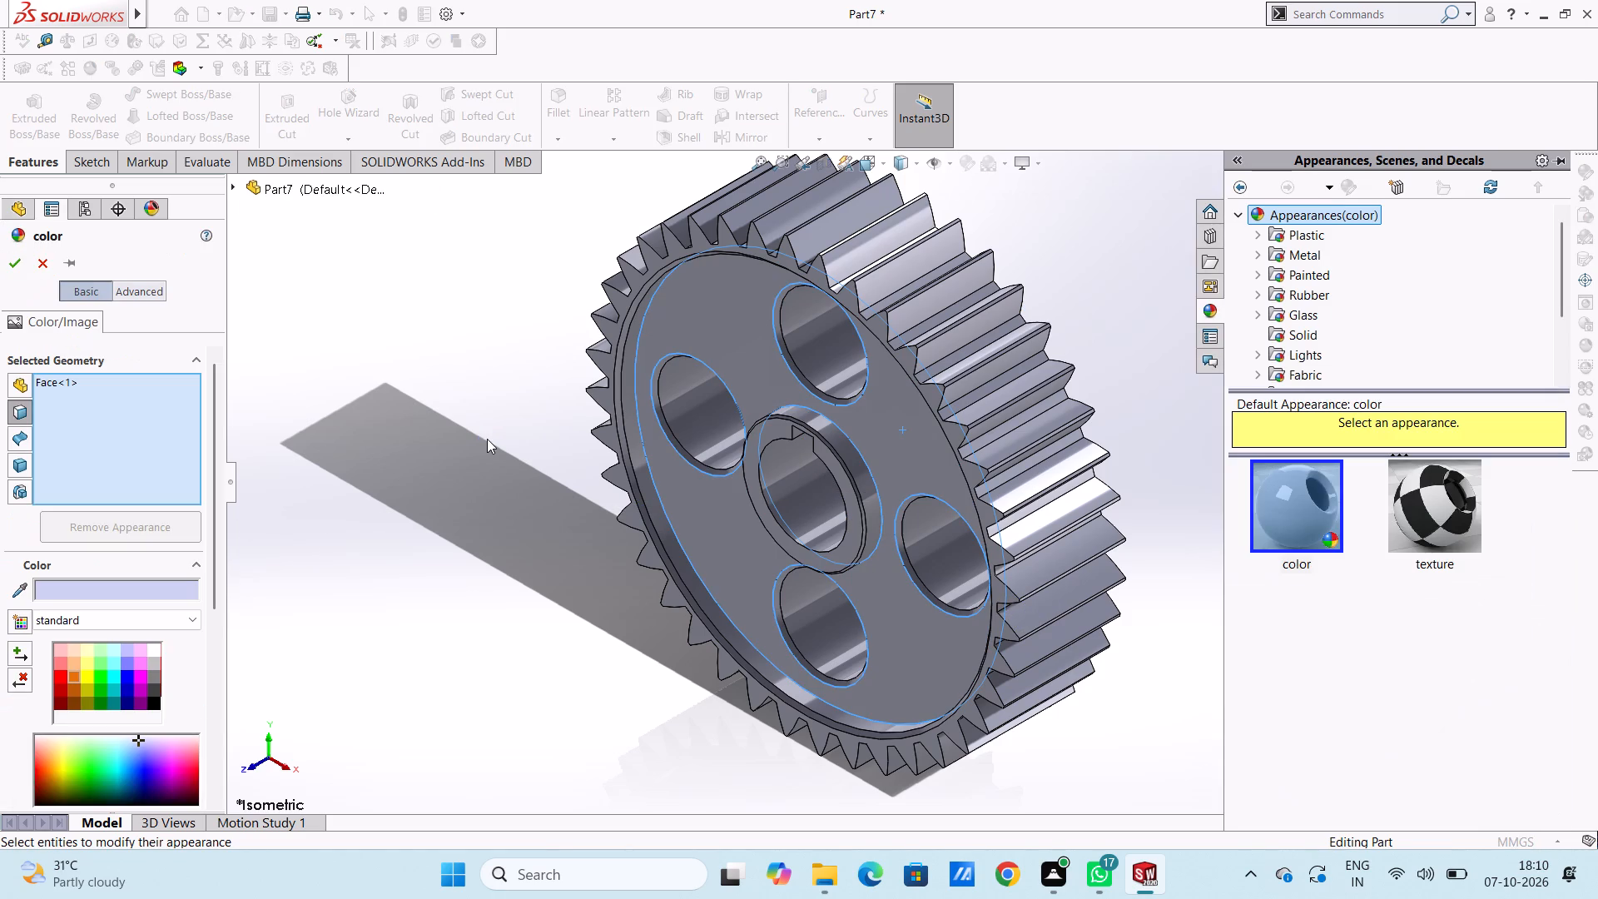
scroll(97, 626, "down", 4)
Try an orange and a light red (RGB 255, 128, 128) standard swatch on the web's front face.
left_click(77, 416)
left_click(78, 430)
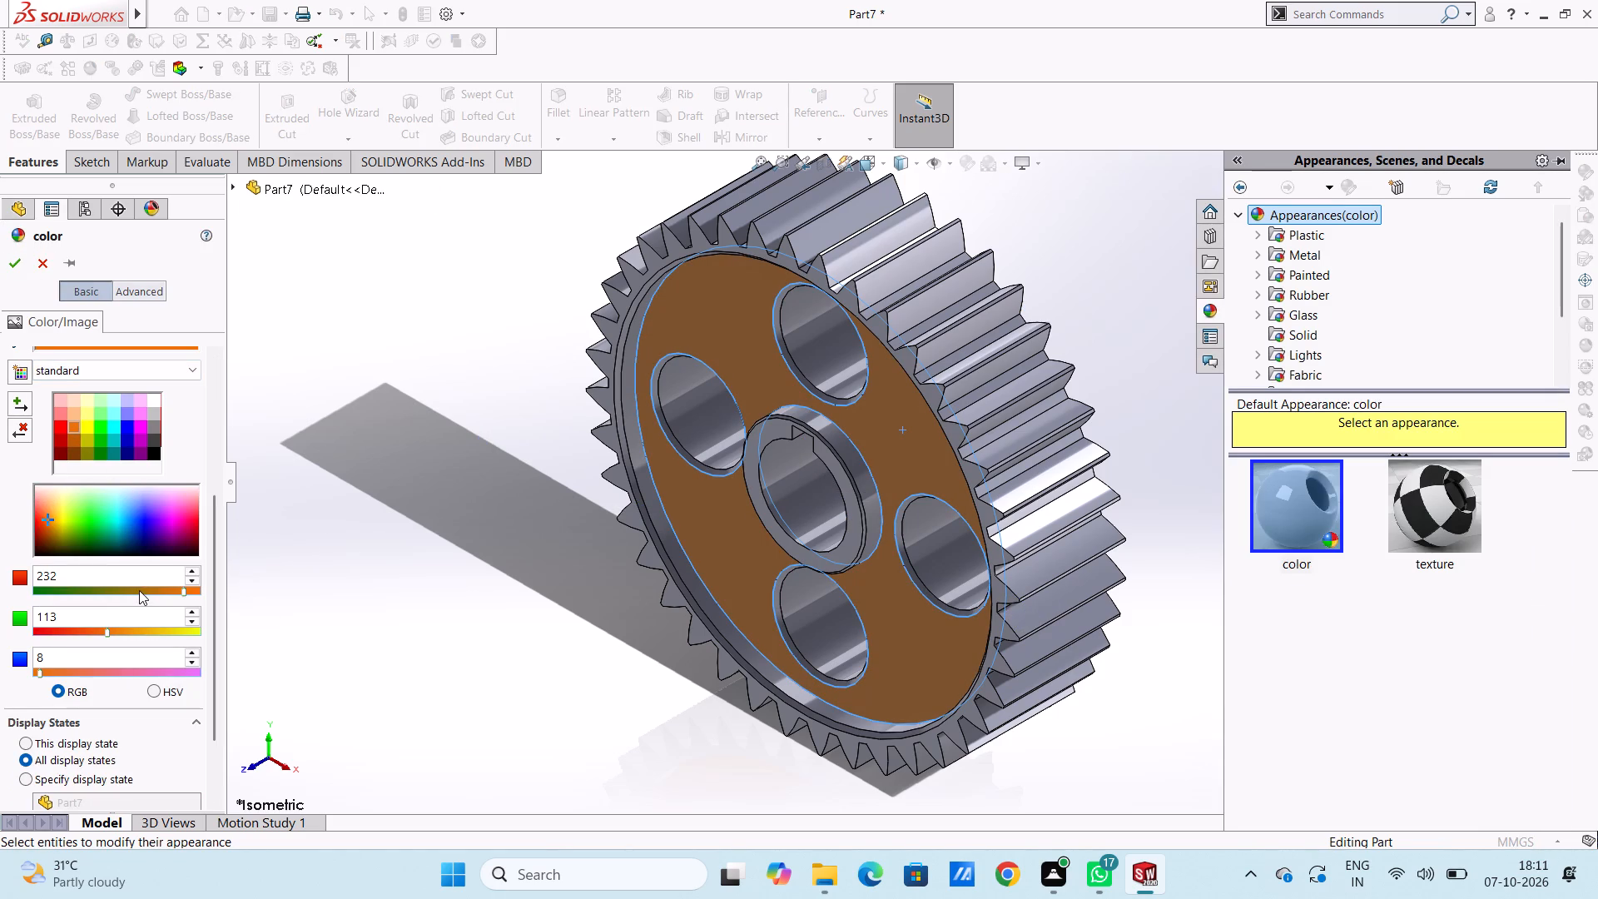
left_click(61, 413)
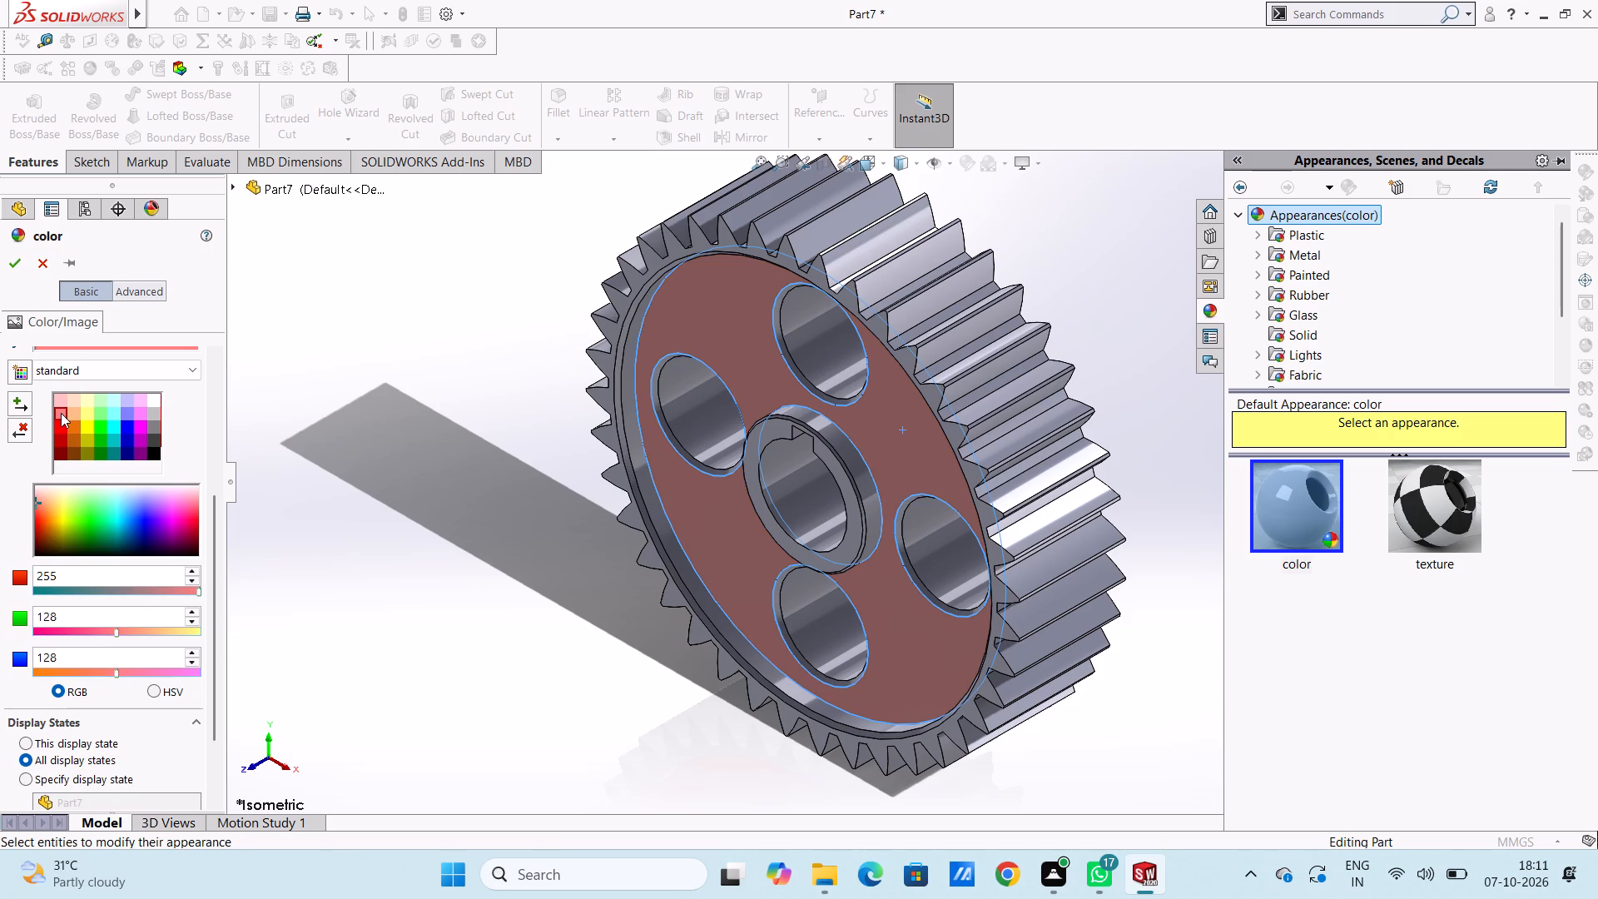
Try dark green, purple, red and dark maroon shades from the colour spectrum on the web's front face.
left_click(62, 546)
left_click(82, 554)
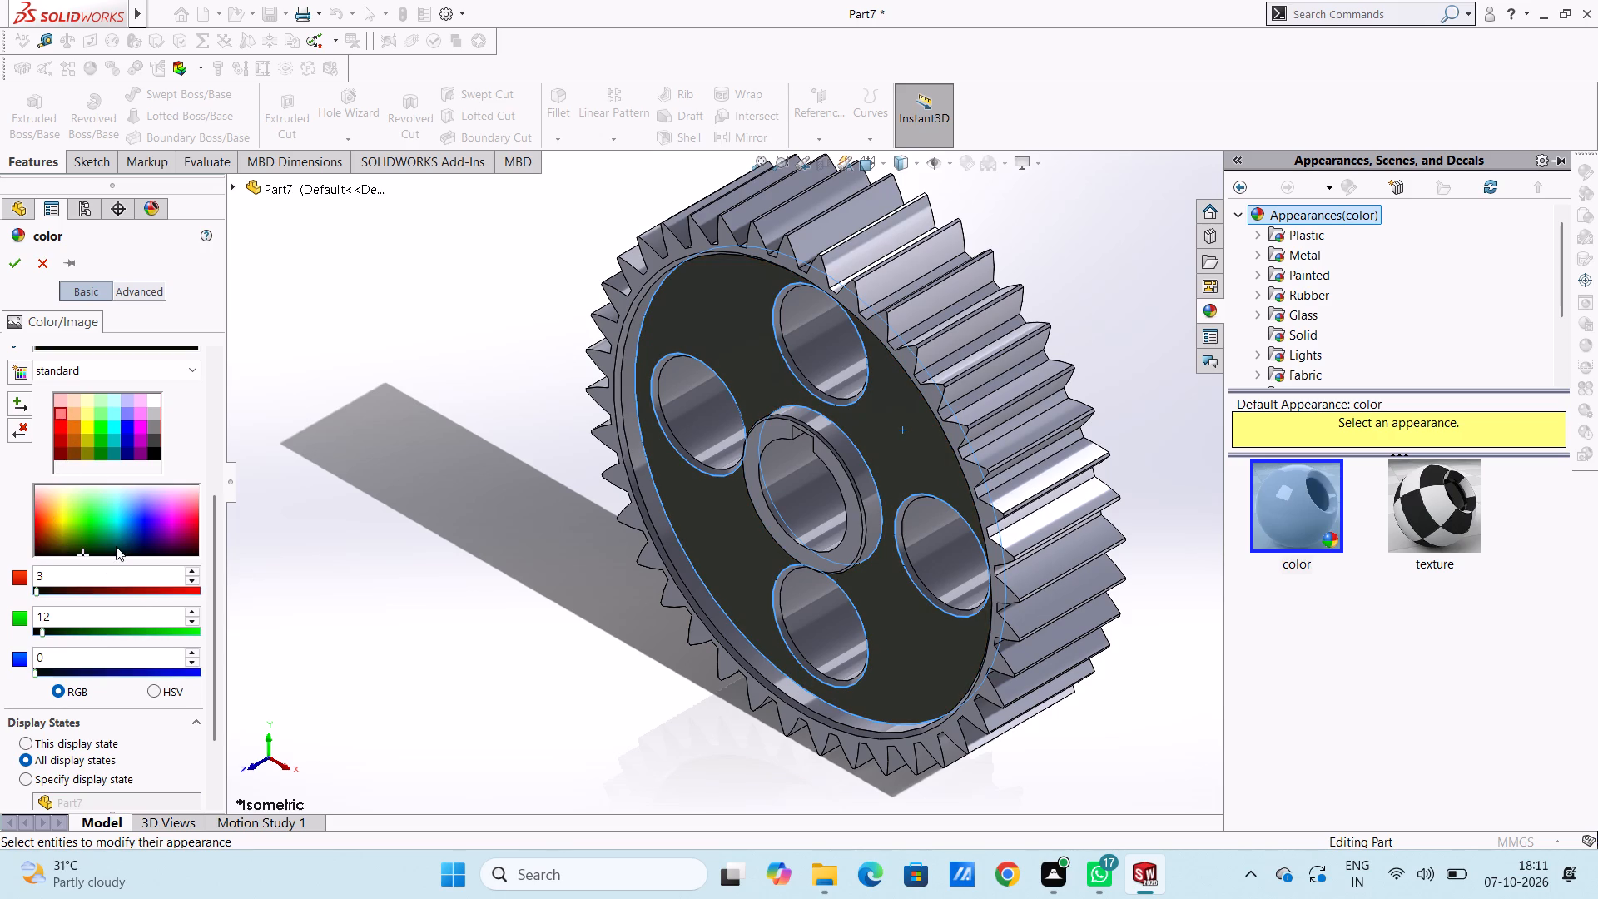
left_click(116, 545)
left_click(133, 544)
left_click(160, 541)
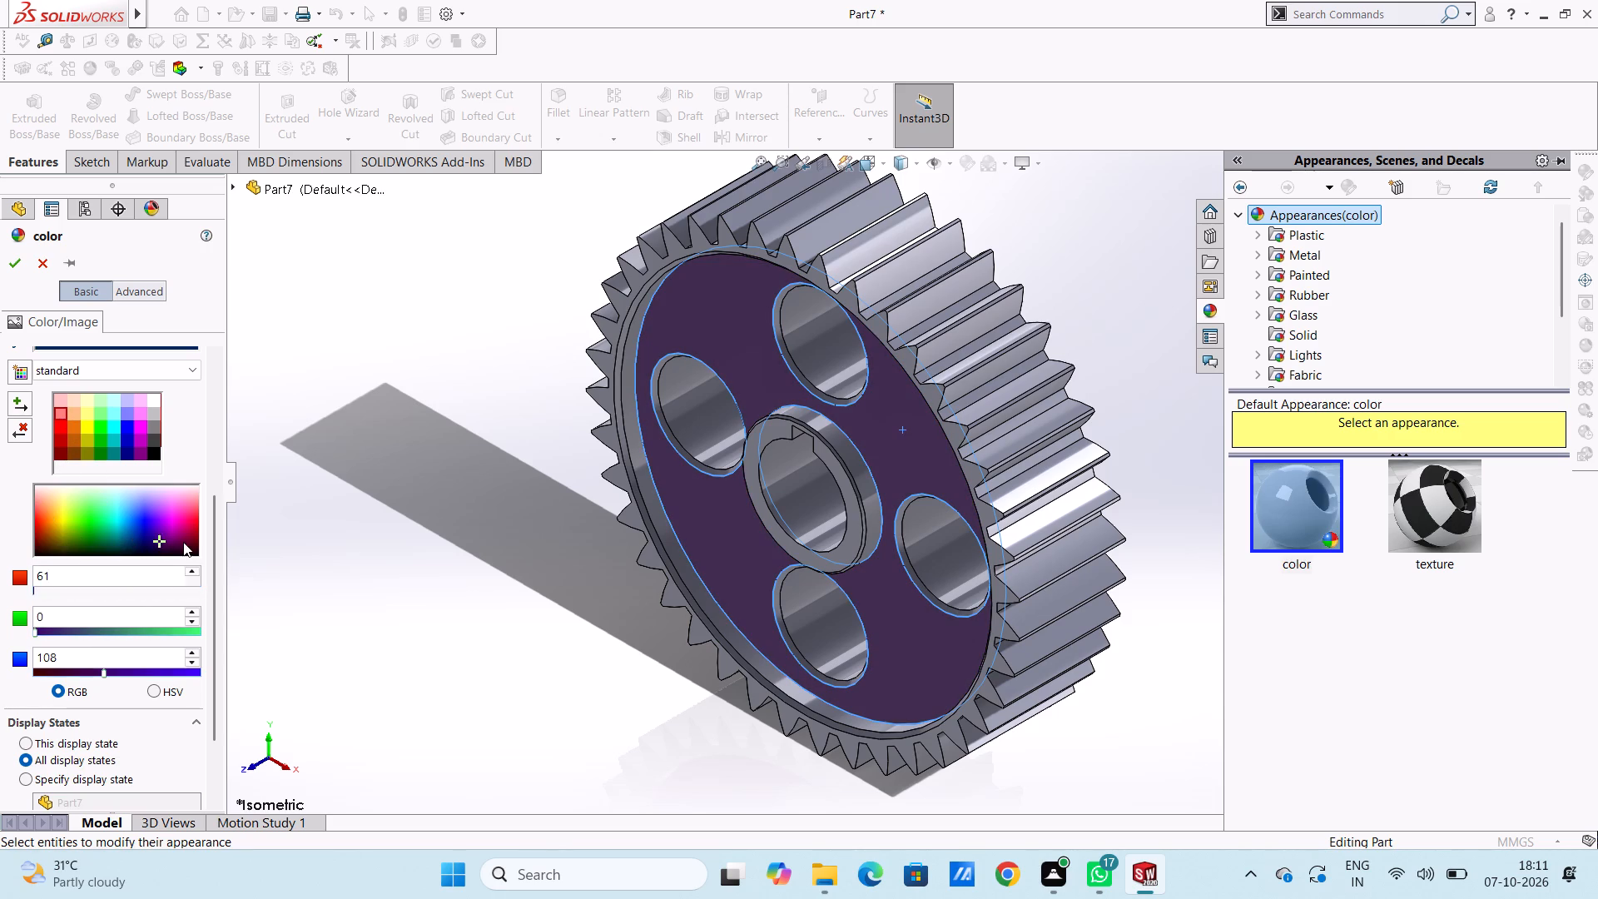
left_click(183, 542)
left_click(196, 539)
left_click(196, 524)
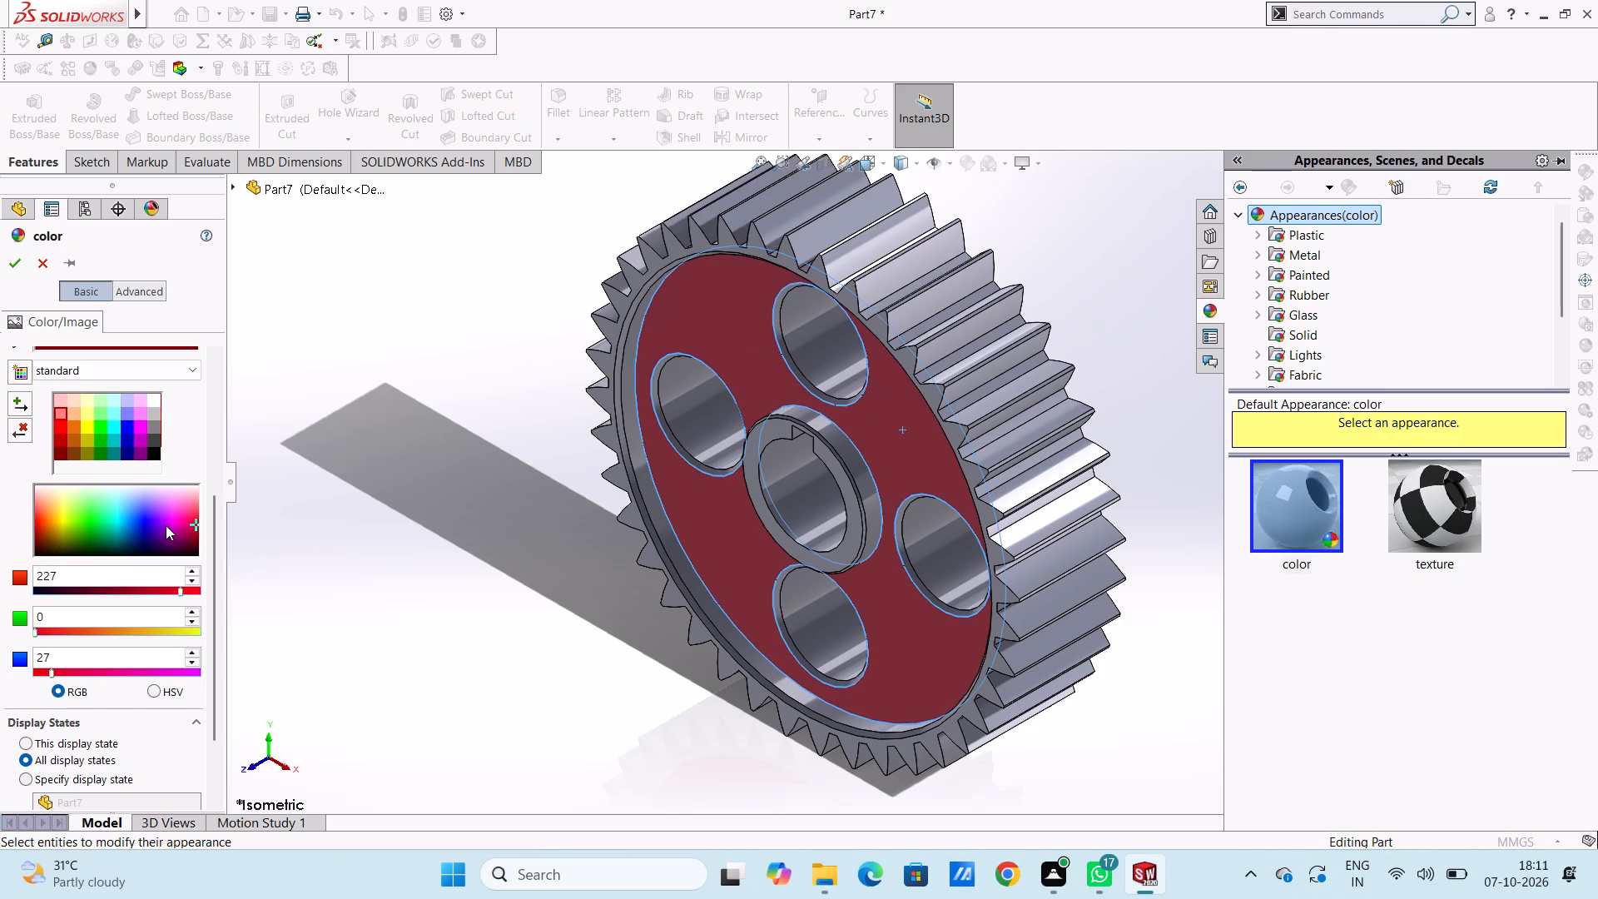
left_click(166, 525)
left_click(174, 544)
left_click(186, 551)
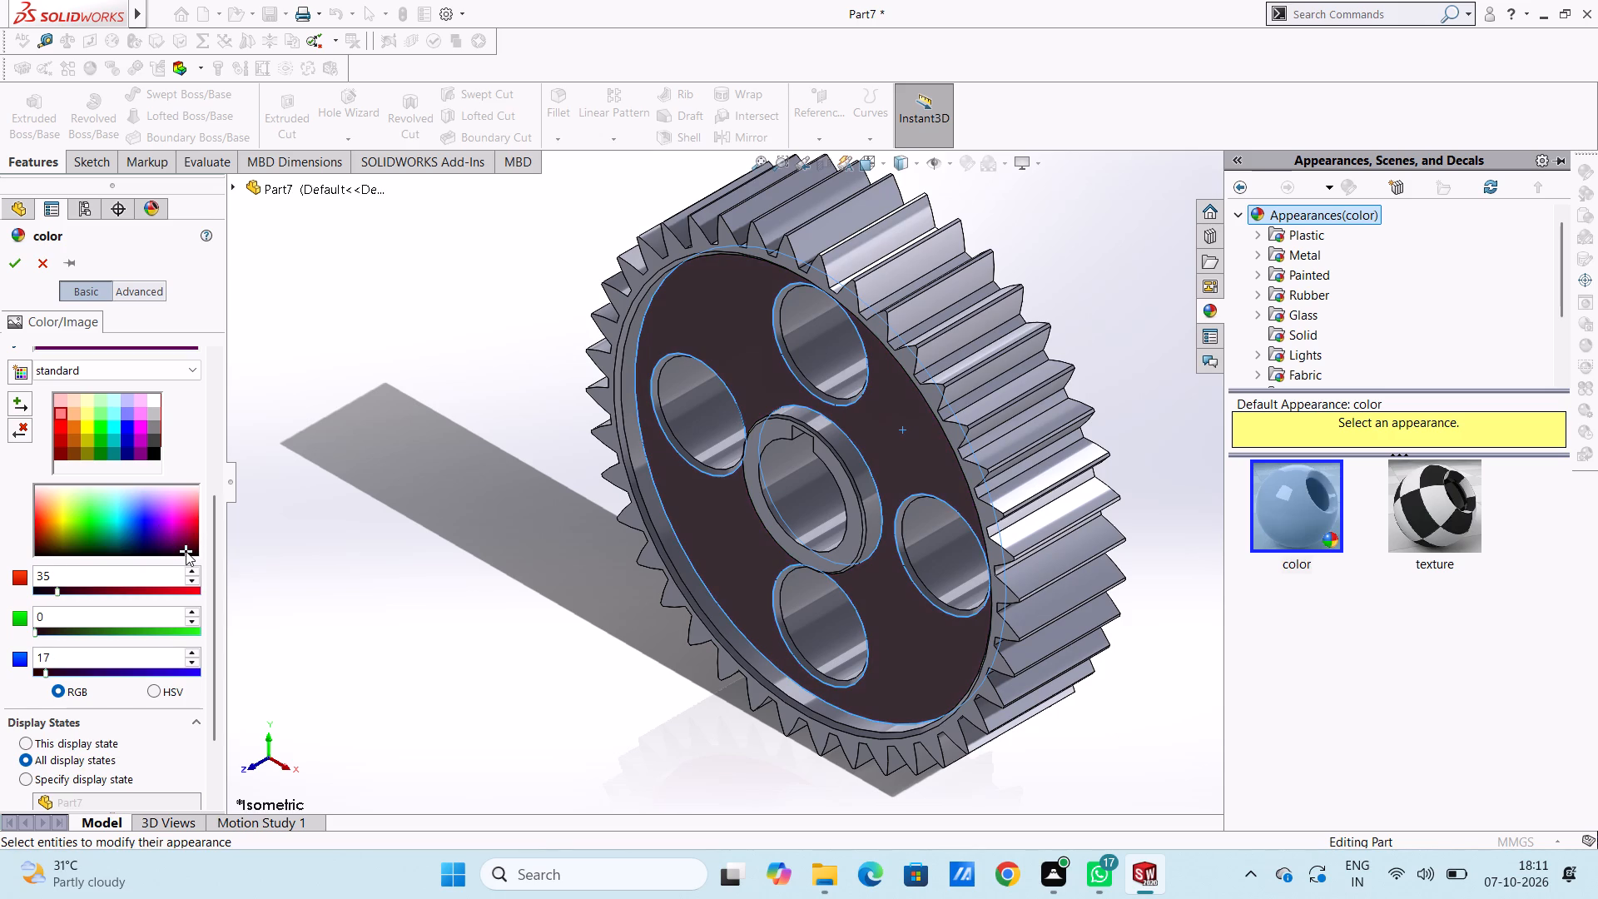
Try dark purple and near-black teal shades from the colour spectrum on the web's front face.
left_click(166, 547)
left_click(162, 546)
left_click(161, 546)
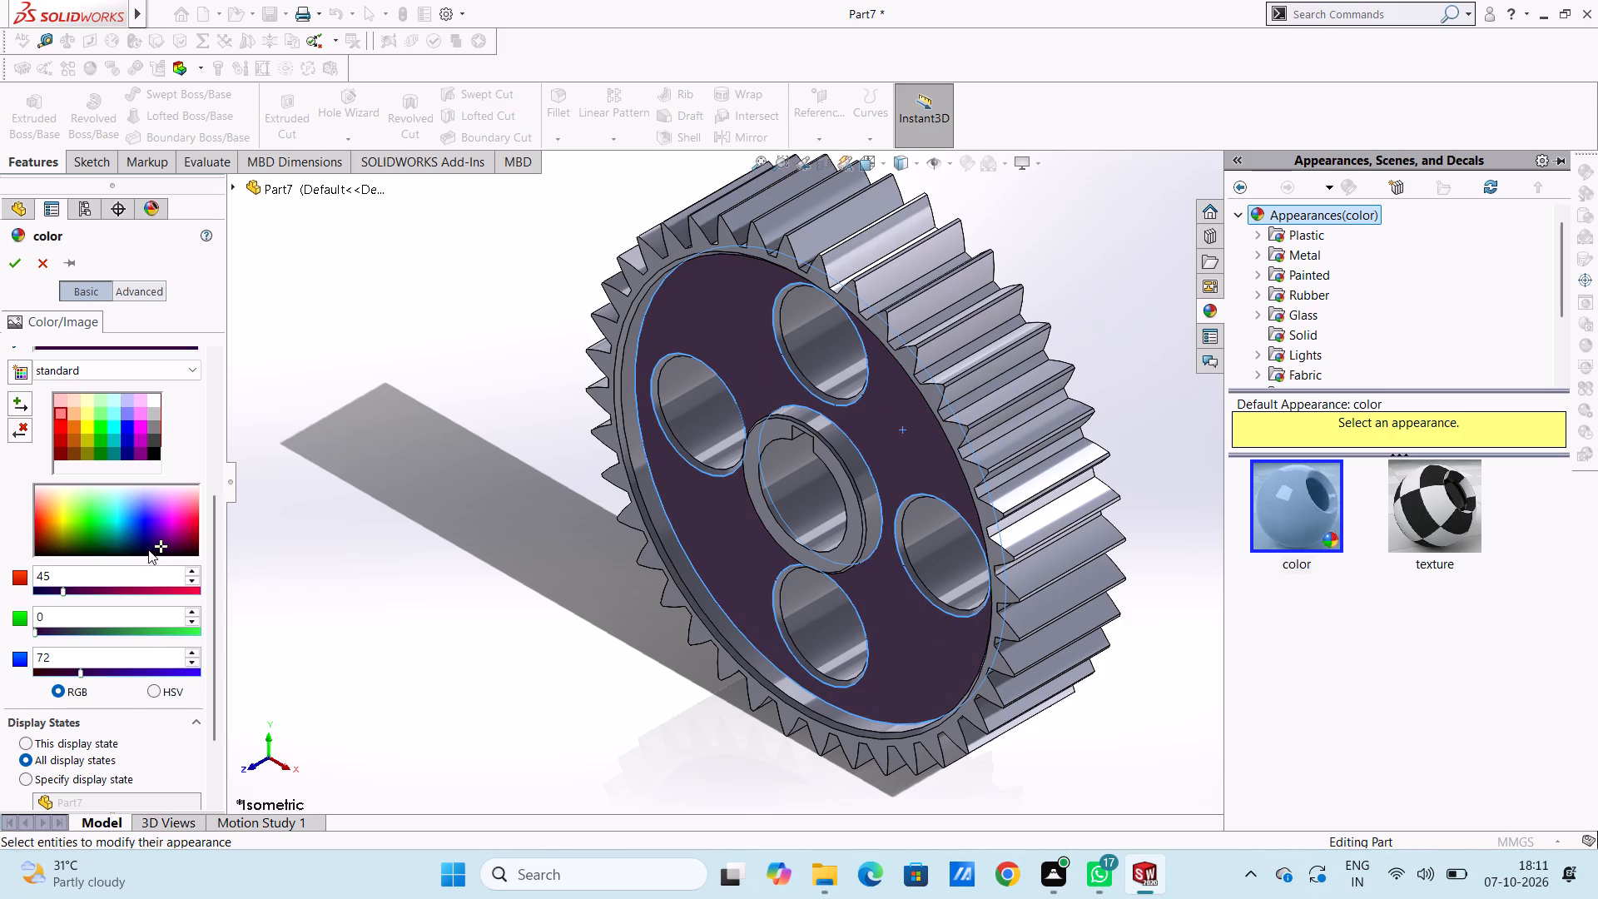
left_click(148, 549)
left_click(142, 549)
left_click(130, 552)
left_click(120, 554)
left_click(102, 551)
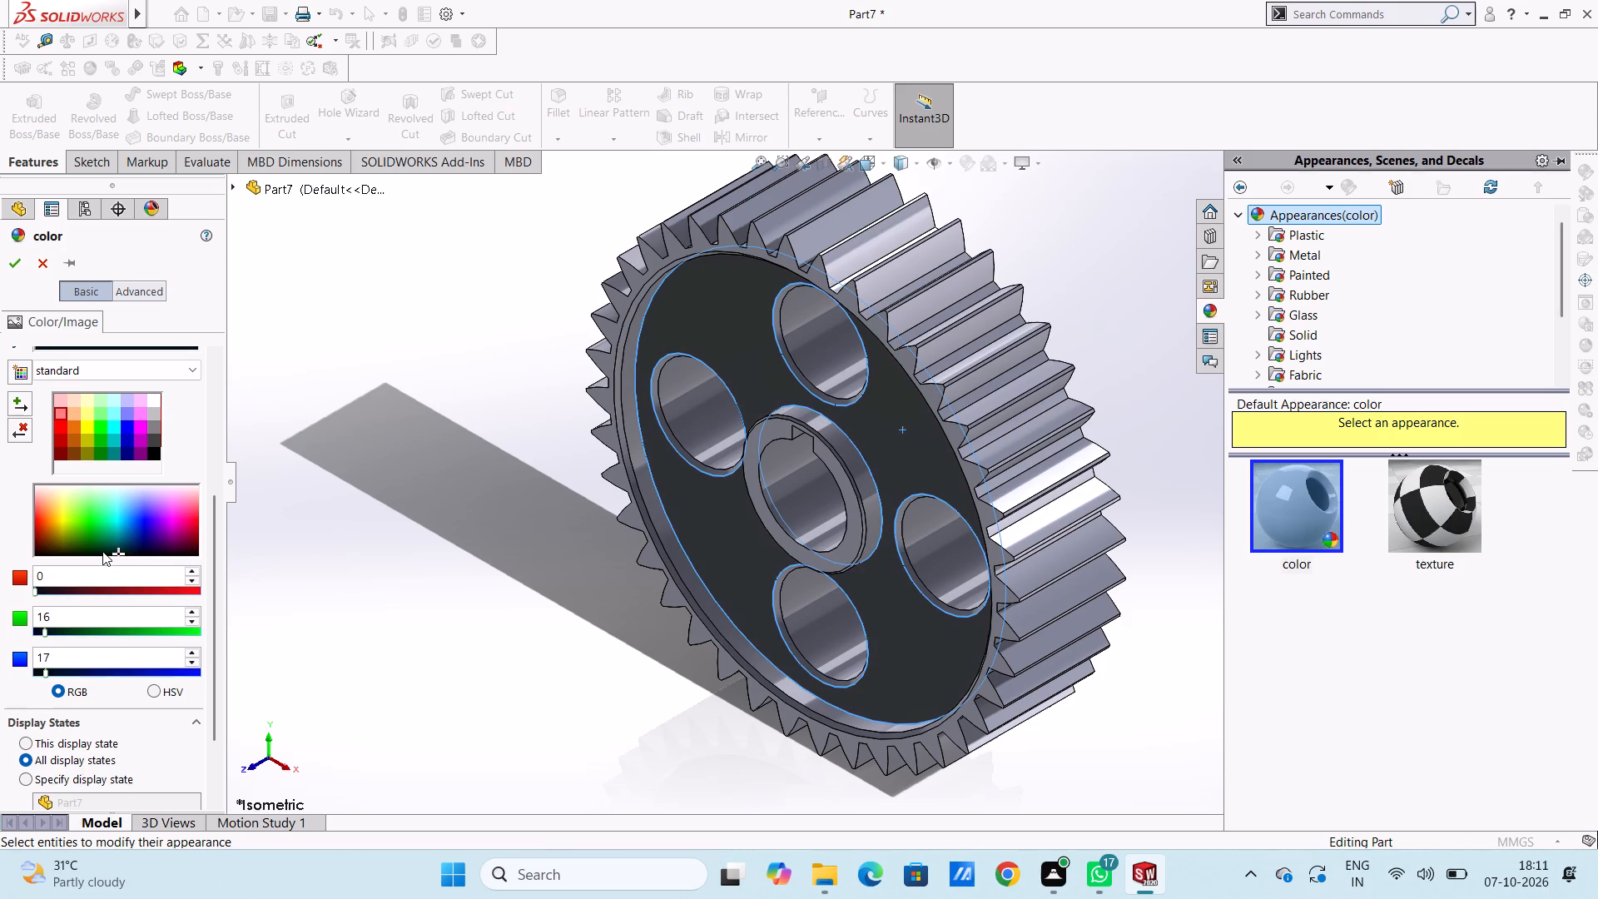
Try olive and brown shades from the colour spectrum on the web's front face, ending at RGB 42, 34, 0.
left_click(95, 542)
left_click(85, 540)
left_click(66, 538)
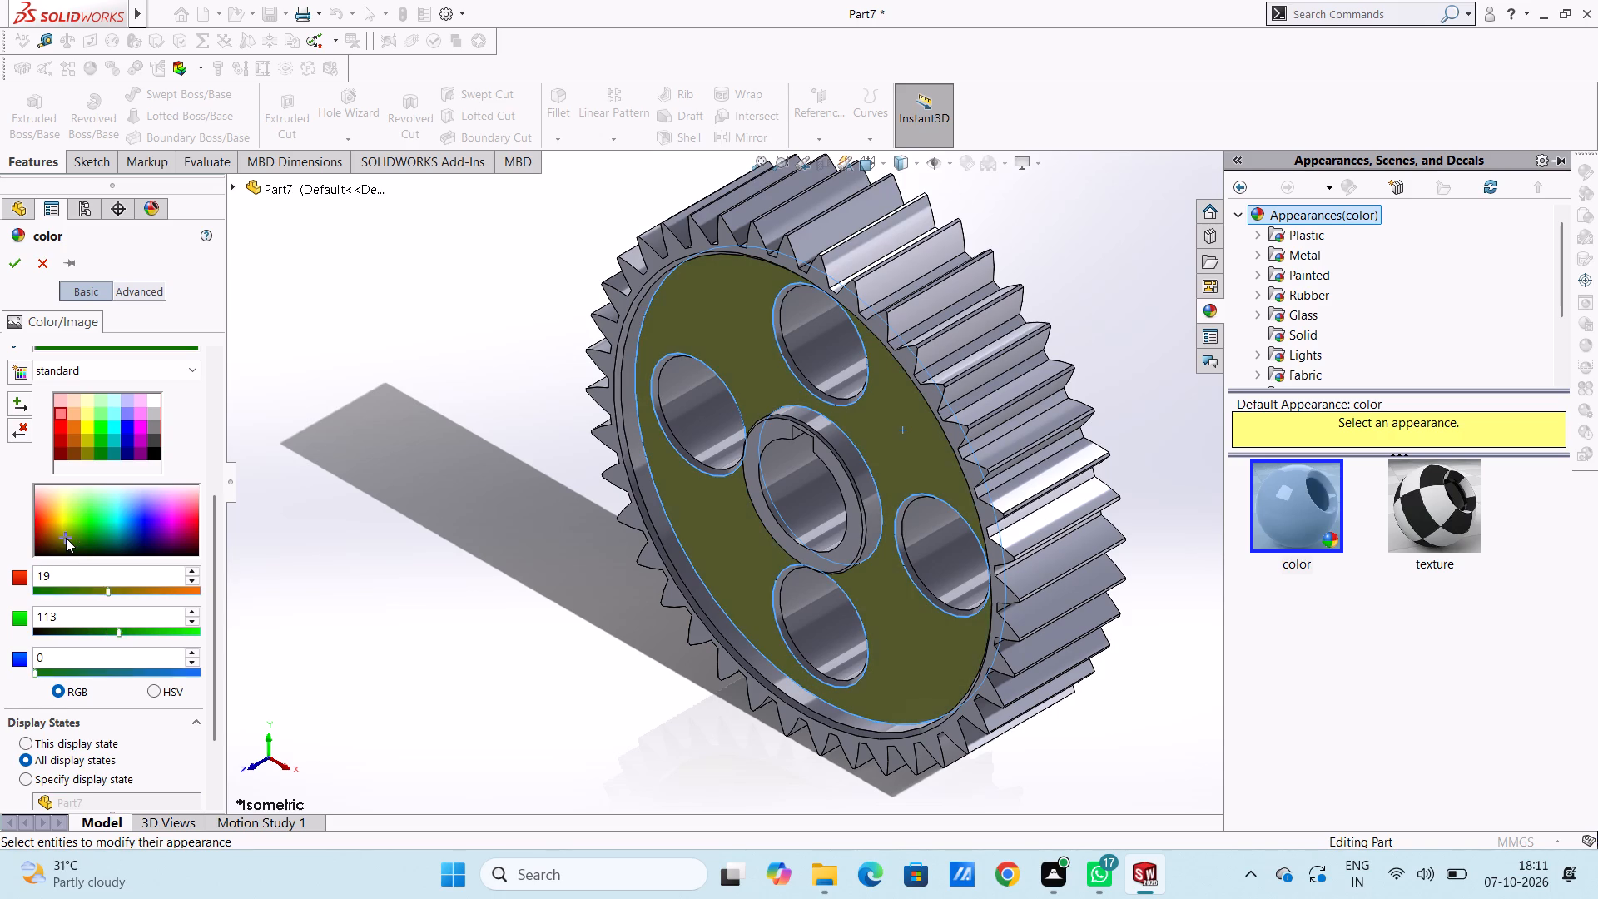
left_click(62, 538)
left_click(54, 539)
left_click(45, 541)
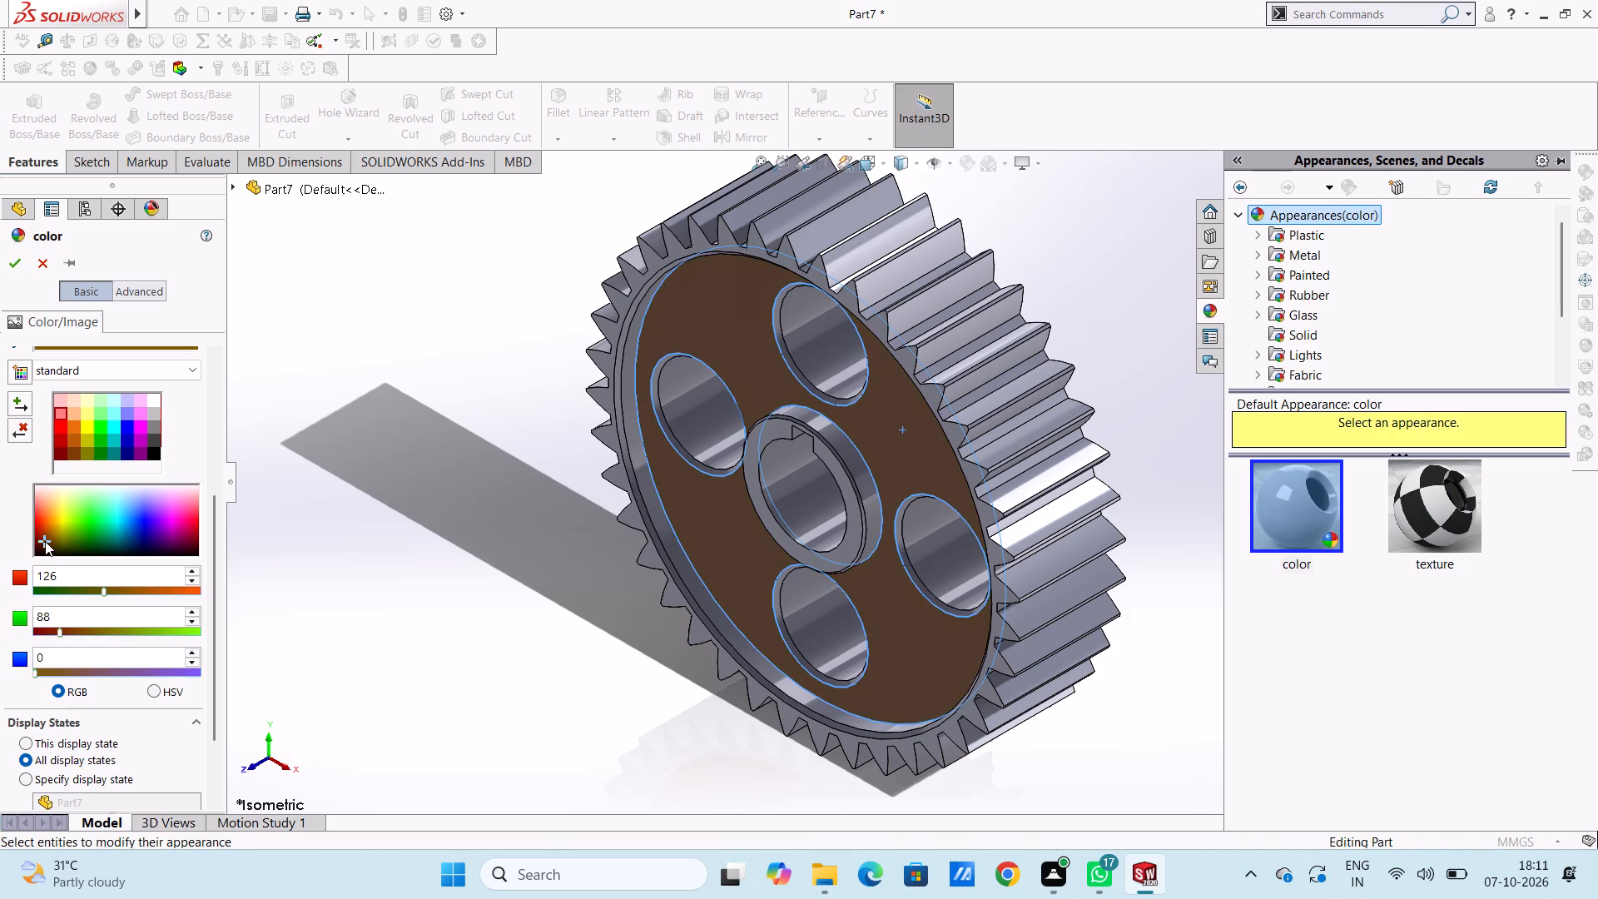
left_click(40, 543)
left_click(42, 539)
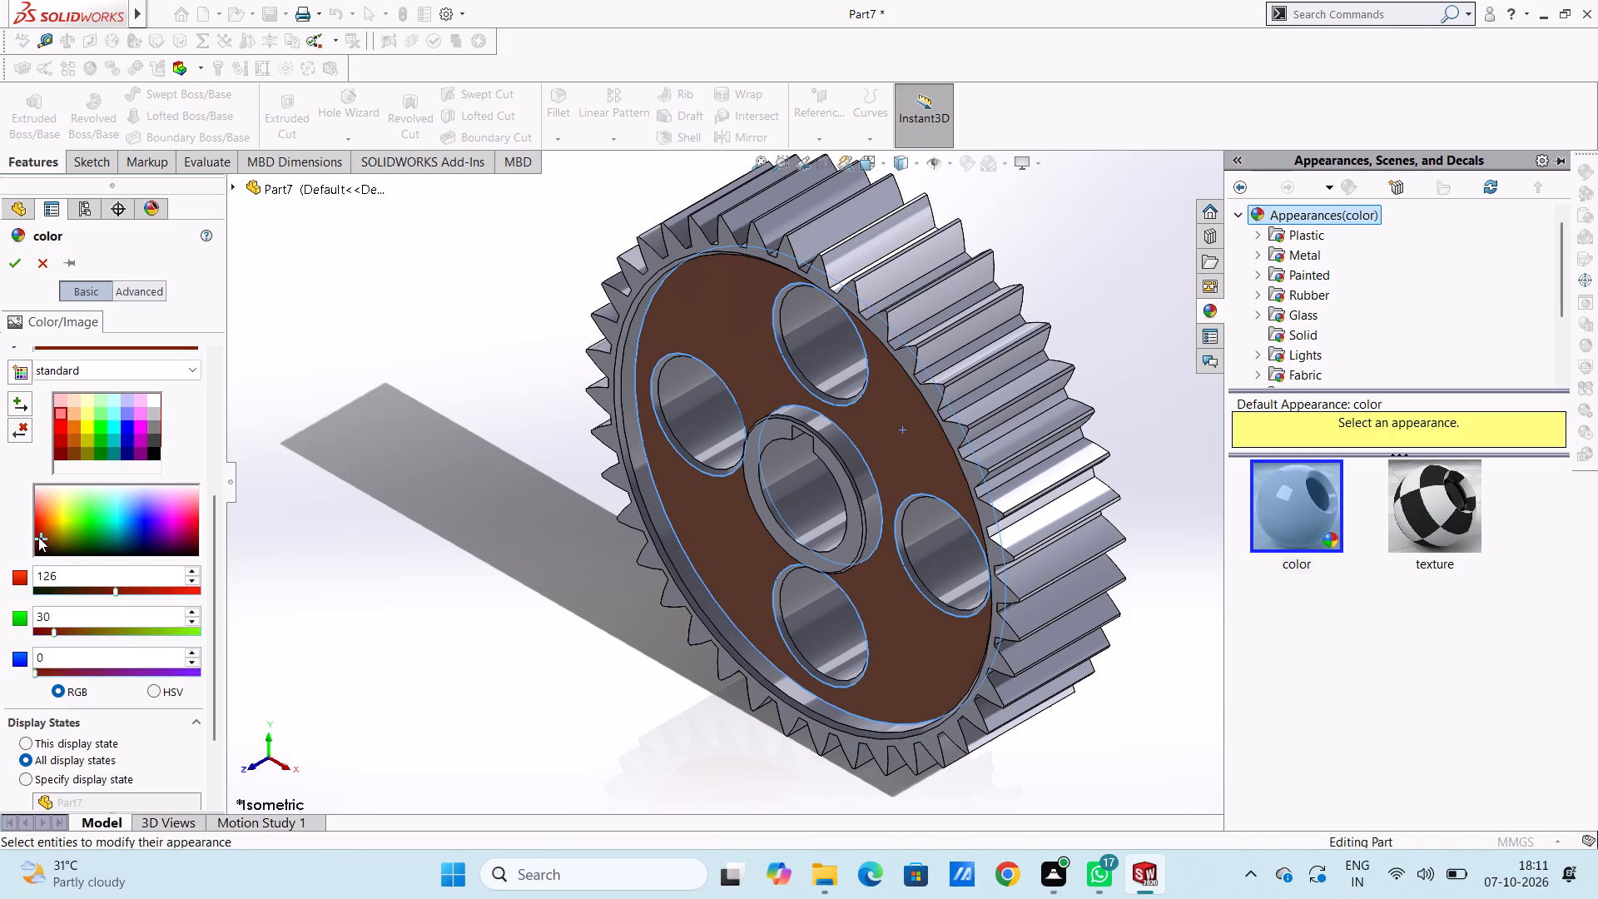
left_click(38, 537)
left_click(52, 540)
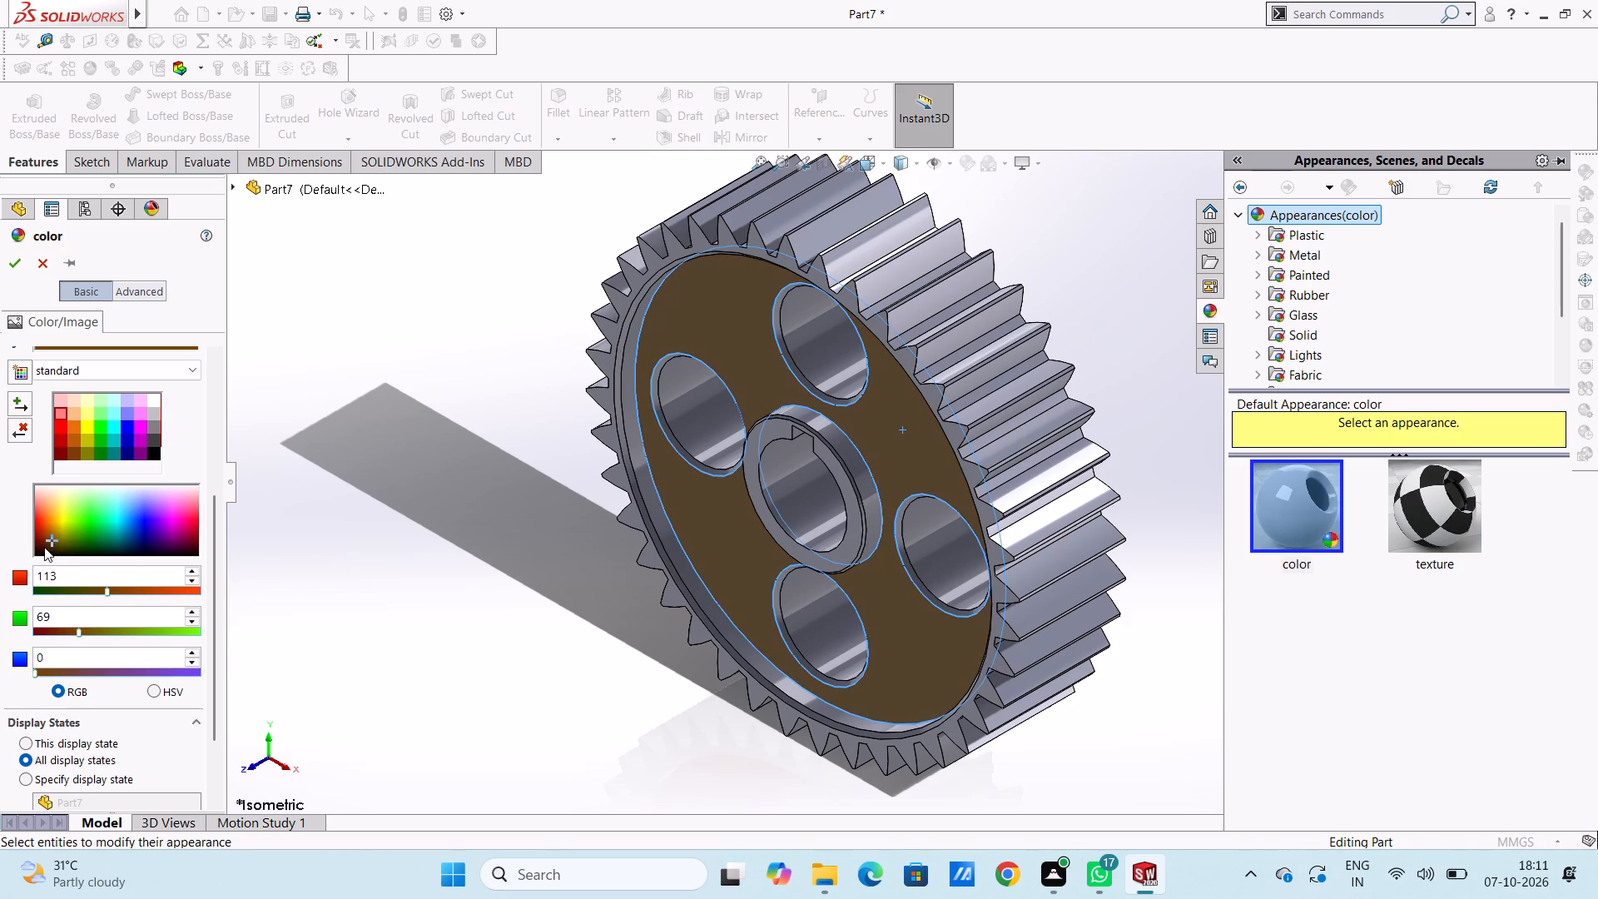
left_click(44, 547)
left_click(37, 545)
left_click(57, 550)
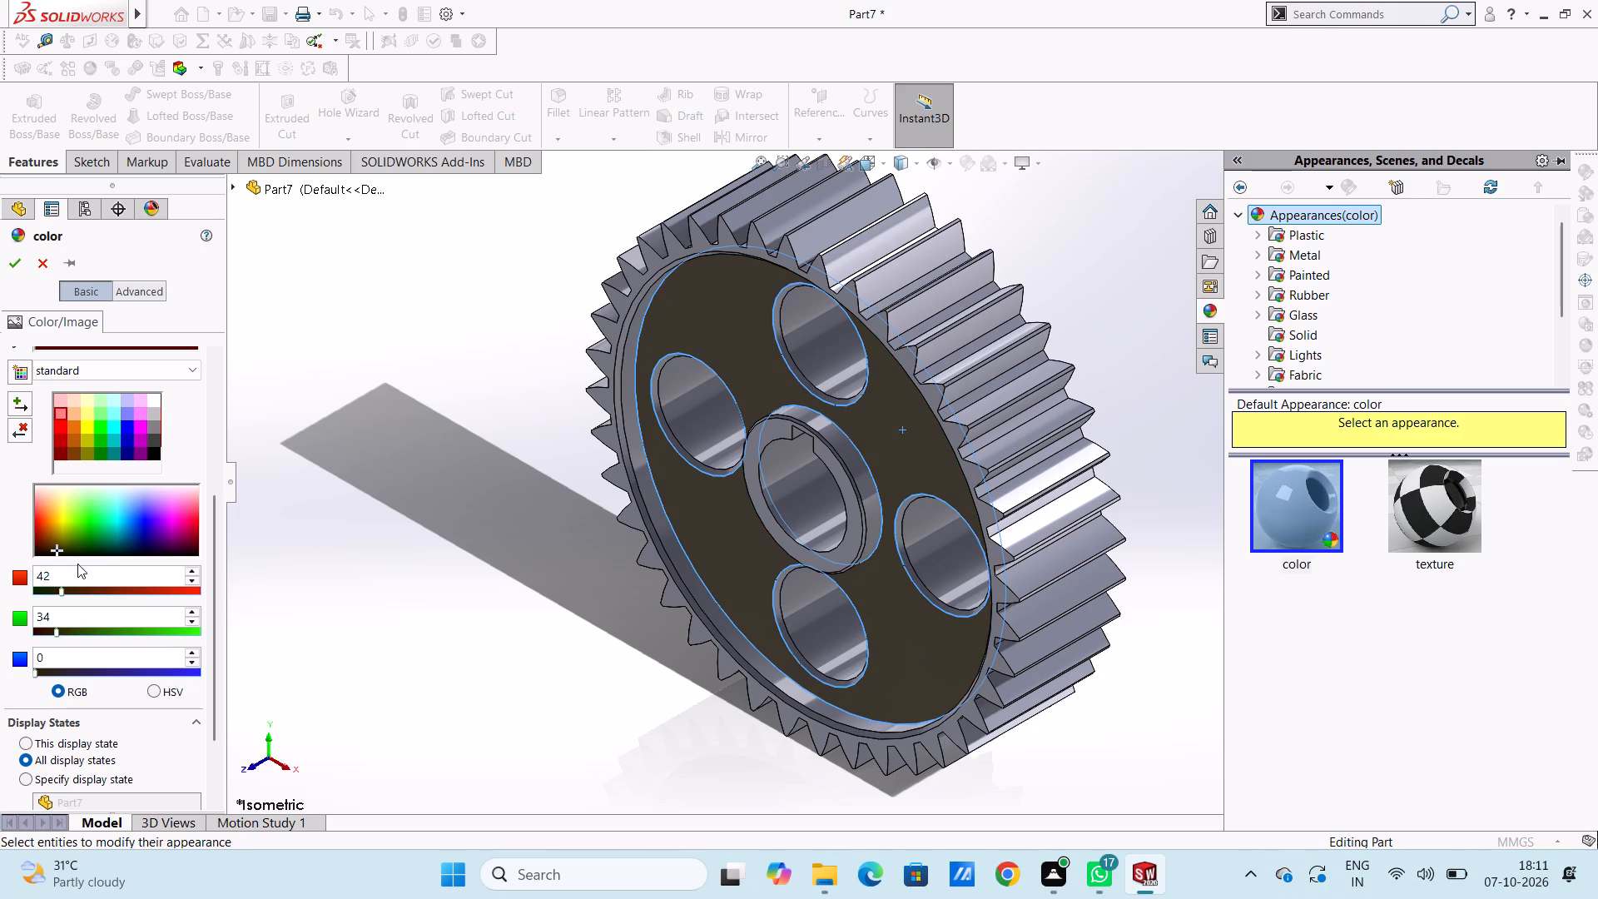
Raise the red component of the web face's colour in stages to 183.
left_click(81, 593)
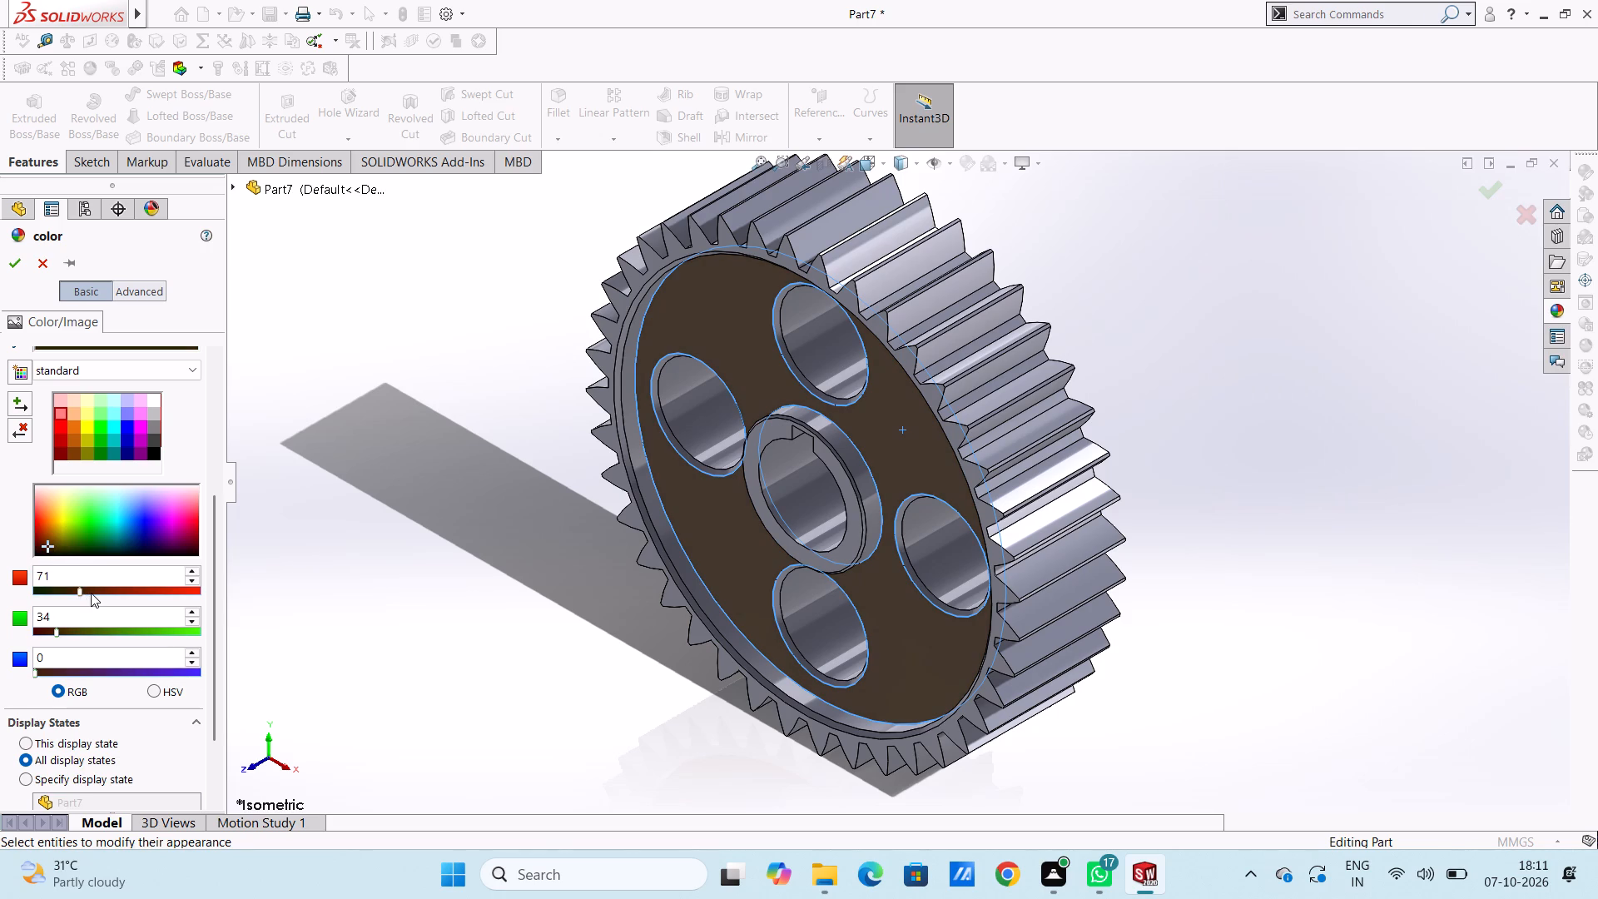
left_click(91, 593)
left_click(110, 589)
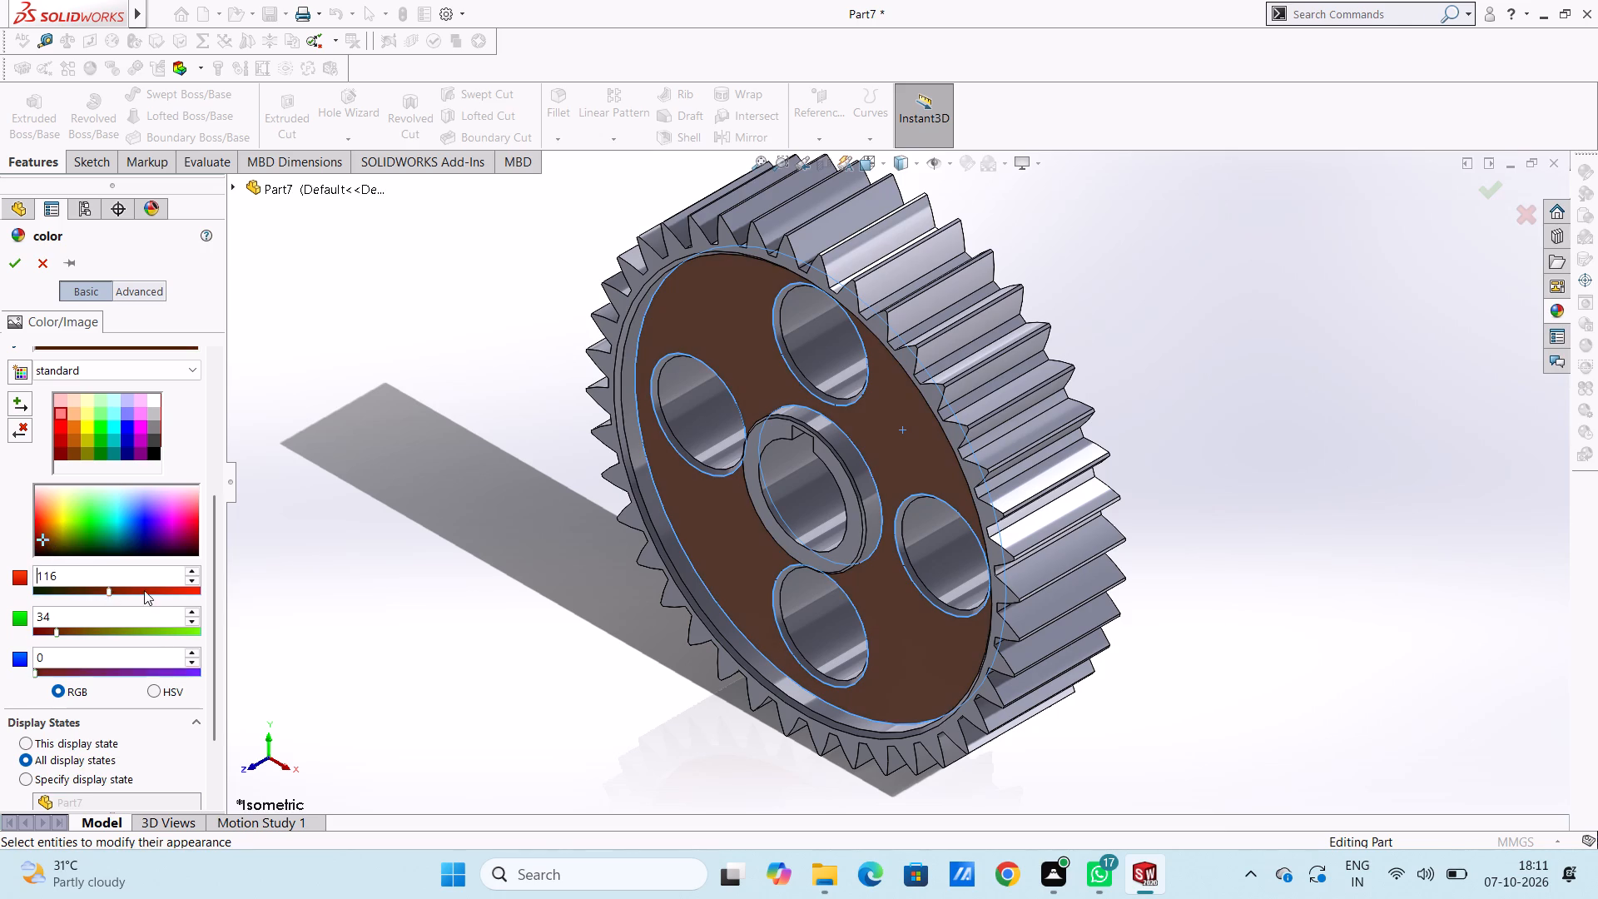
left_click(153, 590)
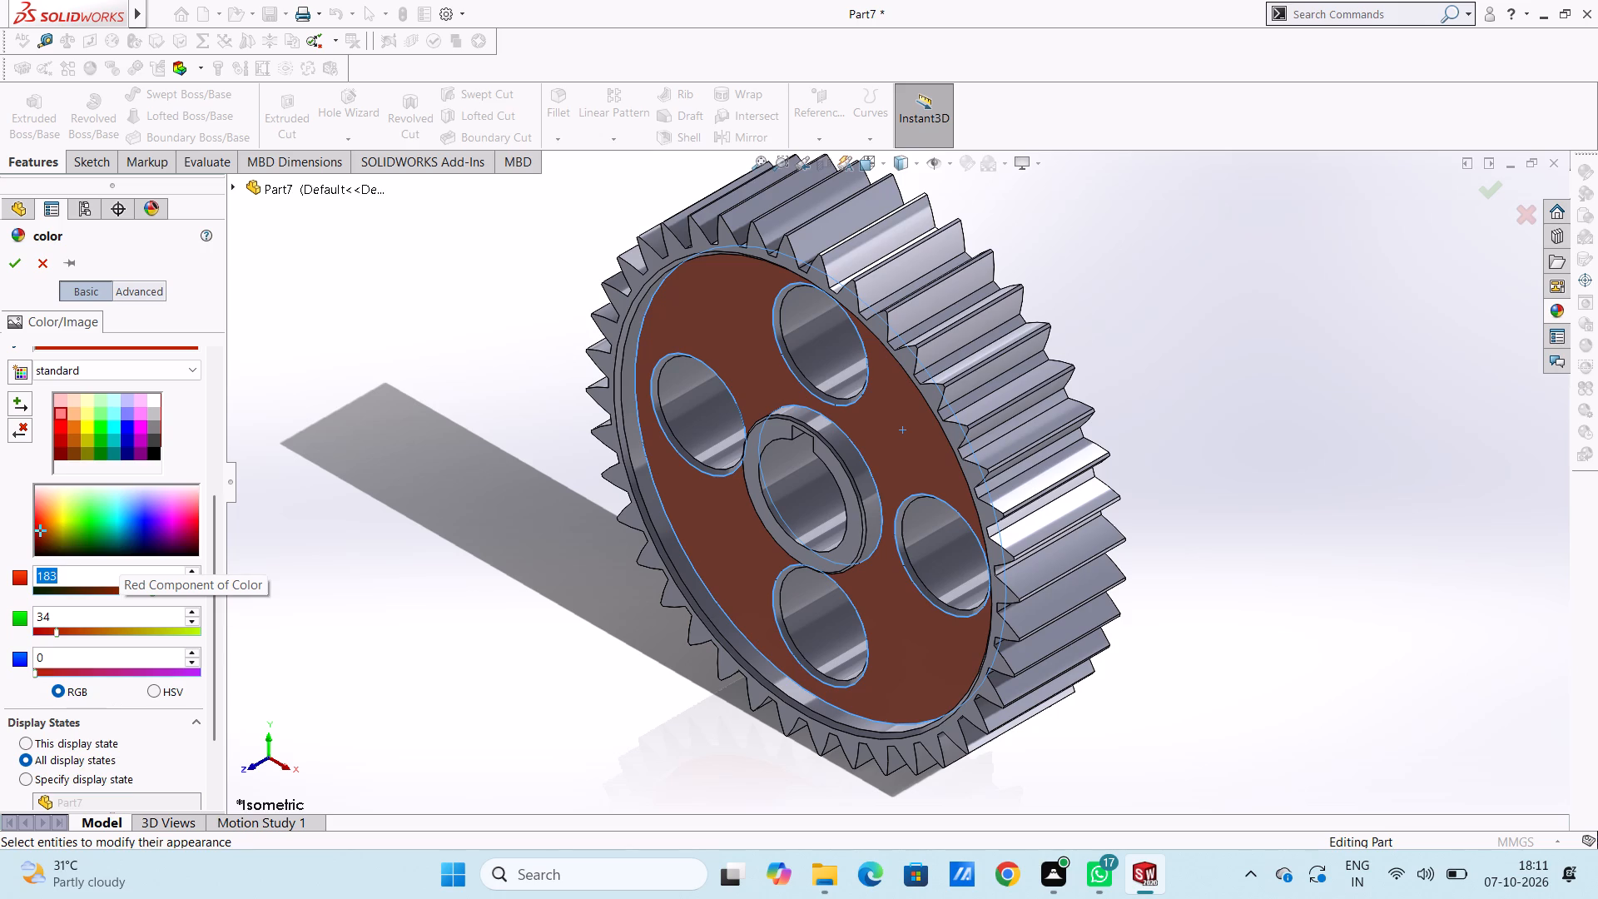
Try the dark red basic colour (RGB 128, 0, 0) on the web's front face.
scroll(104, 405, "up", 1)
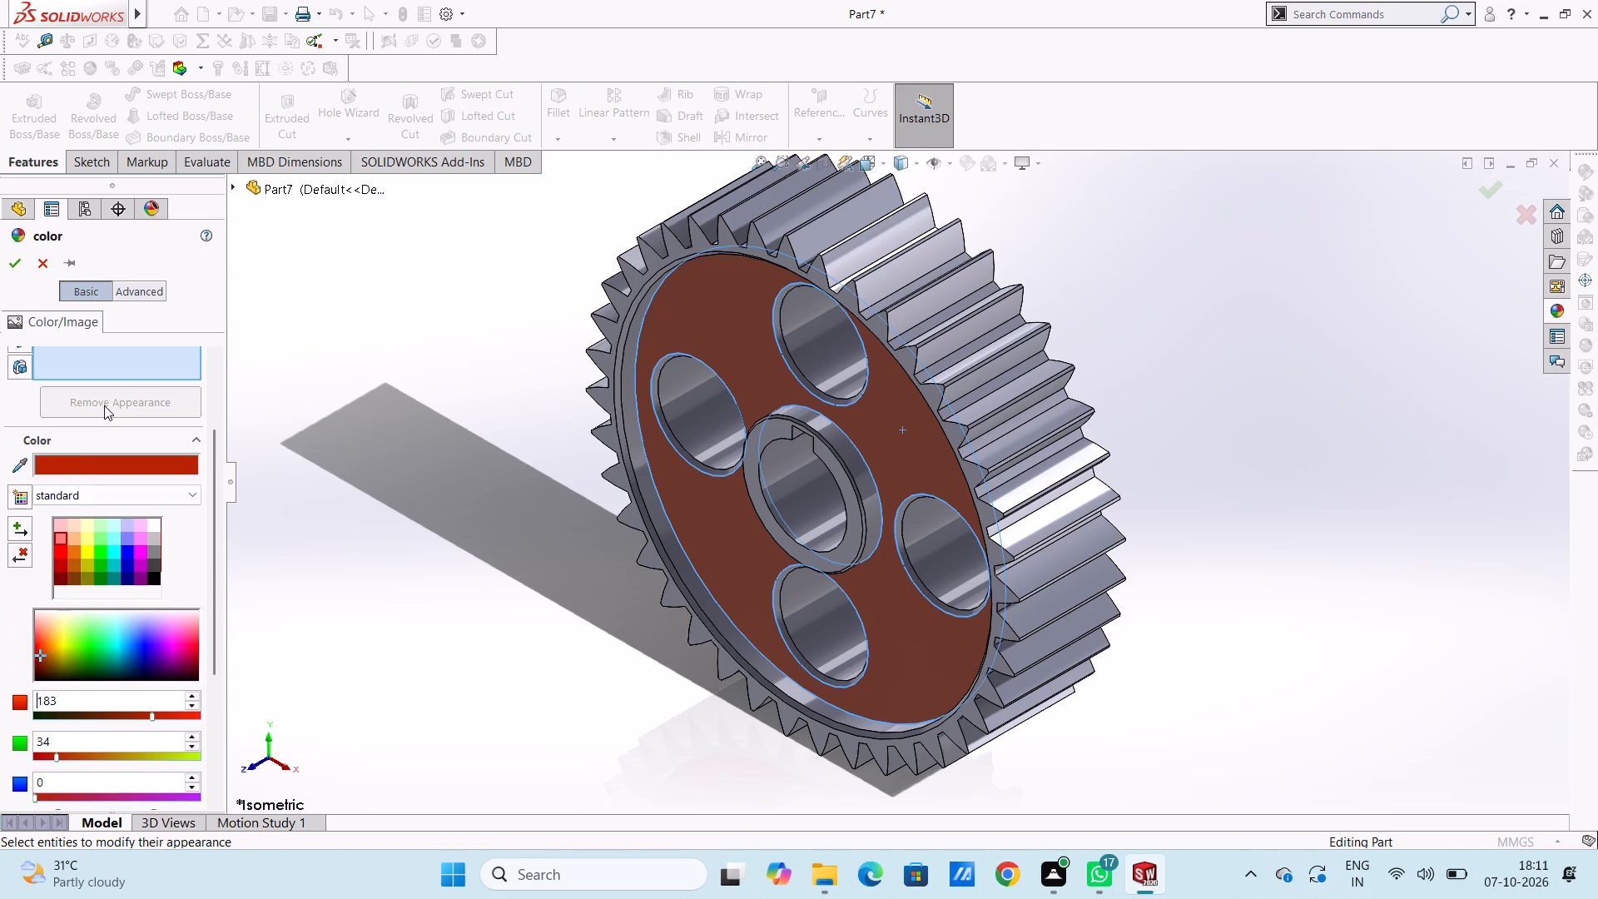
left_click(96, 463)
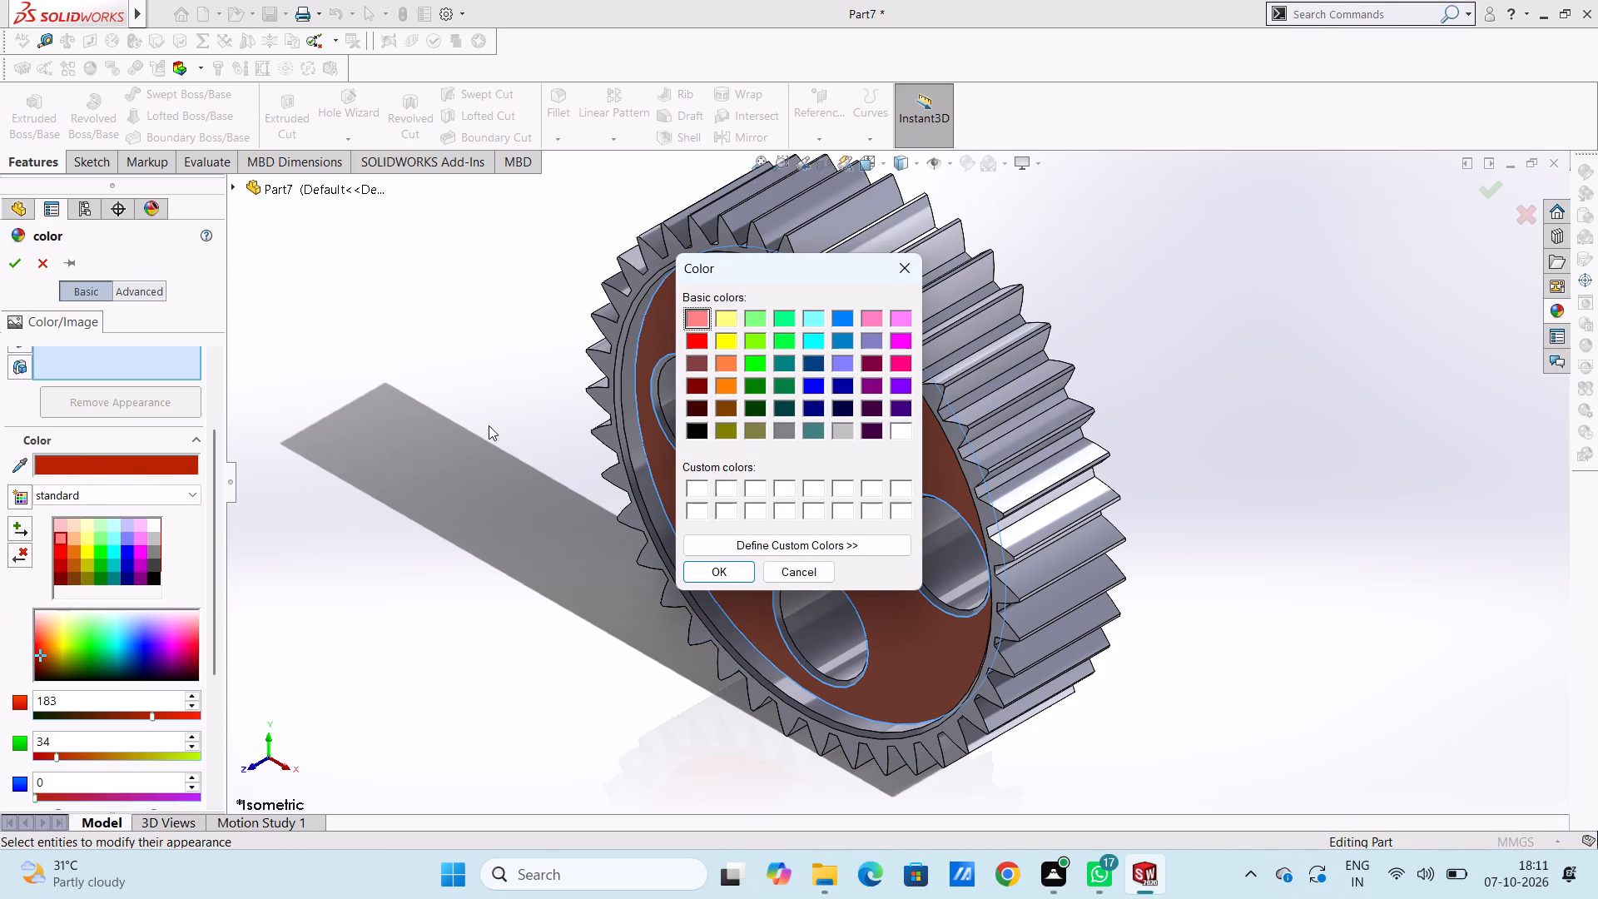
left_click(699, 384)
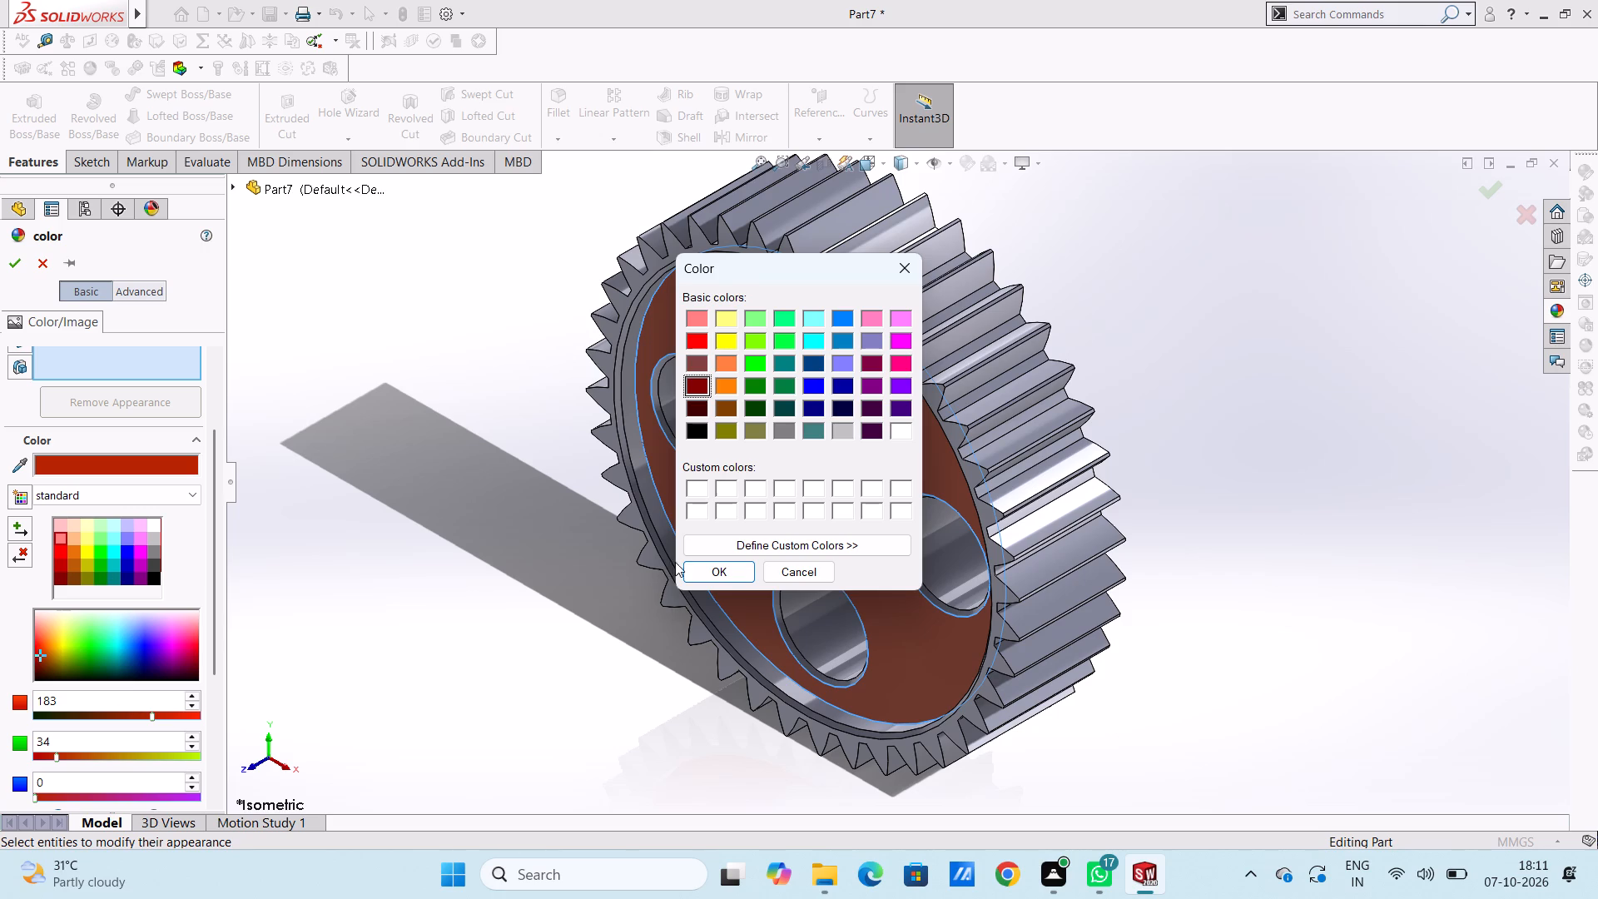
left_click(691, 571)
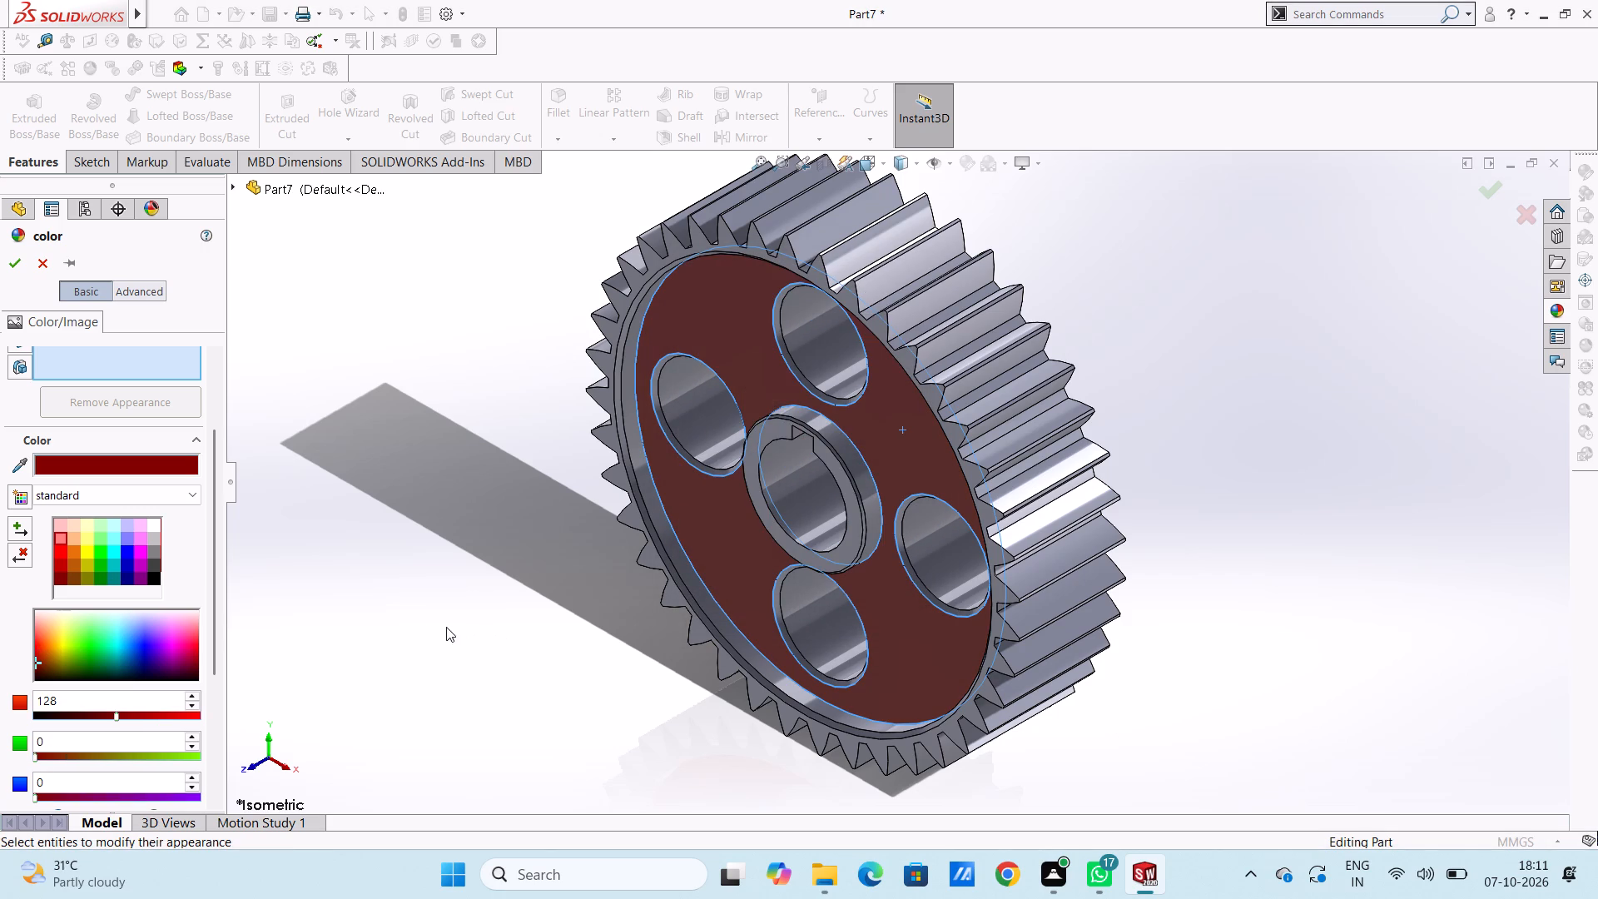
Set the web's front face to the dark magenta basic colour (RGB 128, 0, 64).
left_click(156, 464)
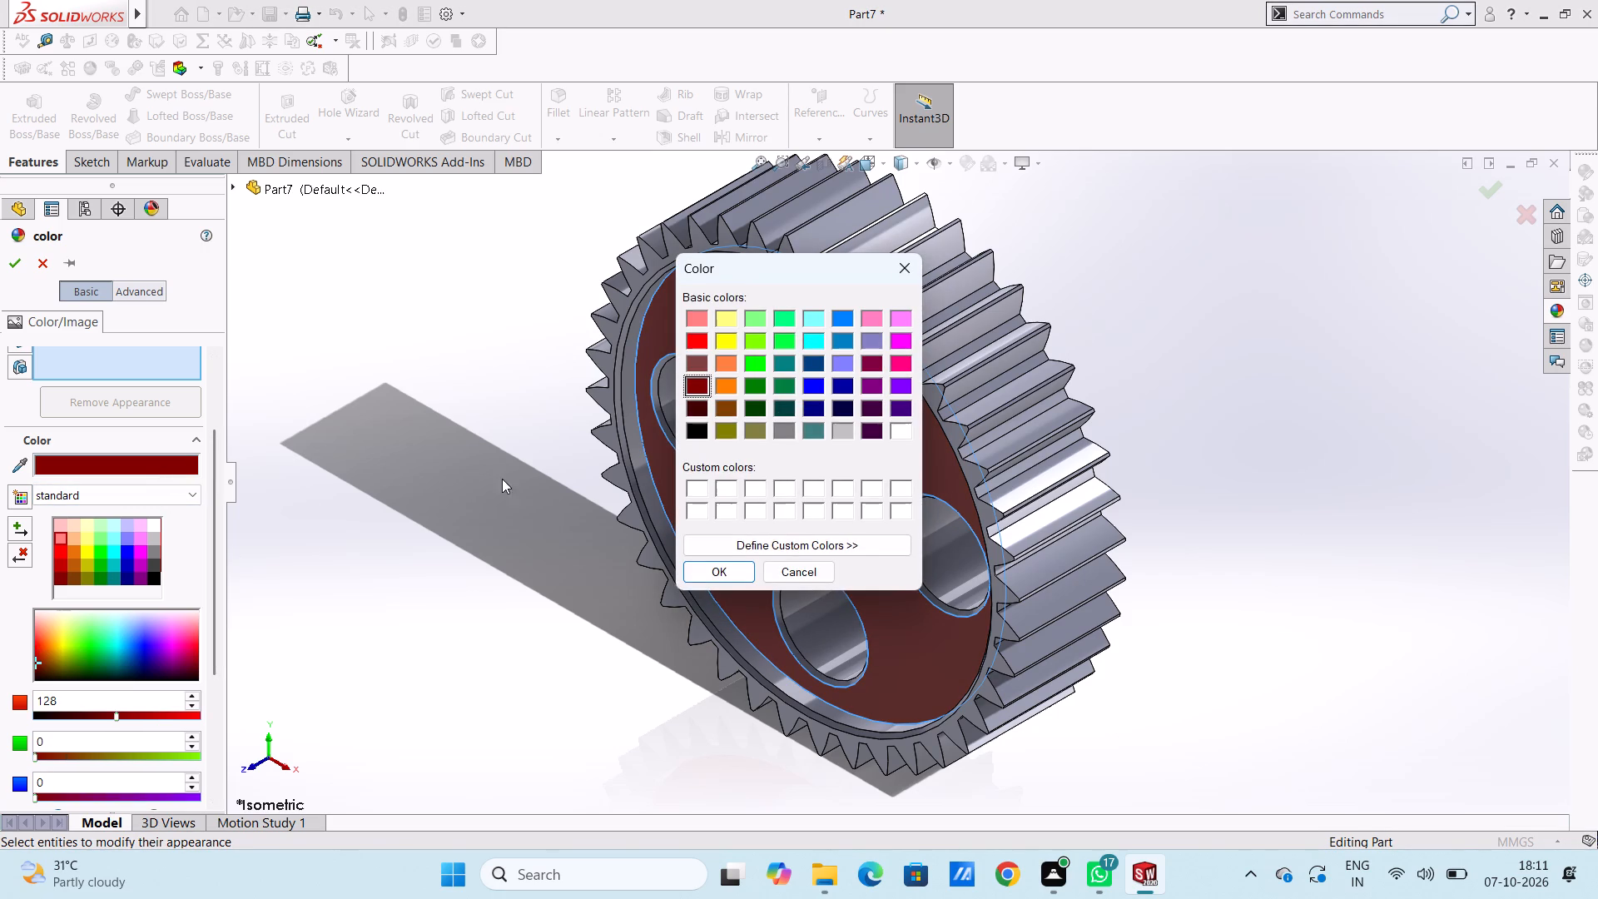
left_click(872, 364)
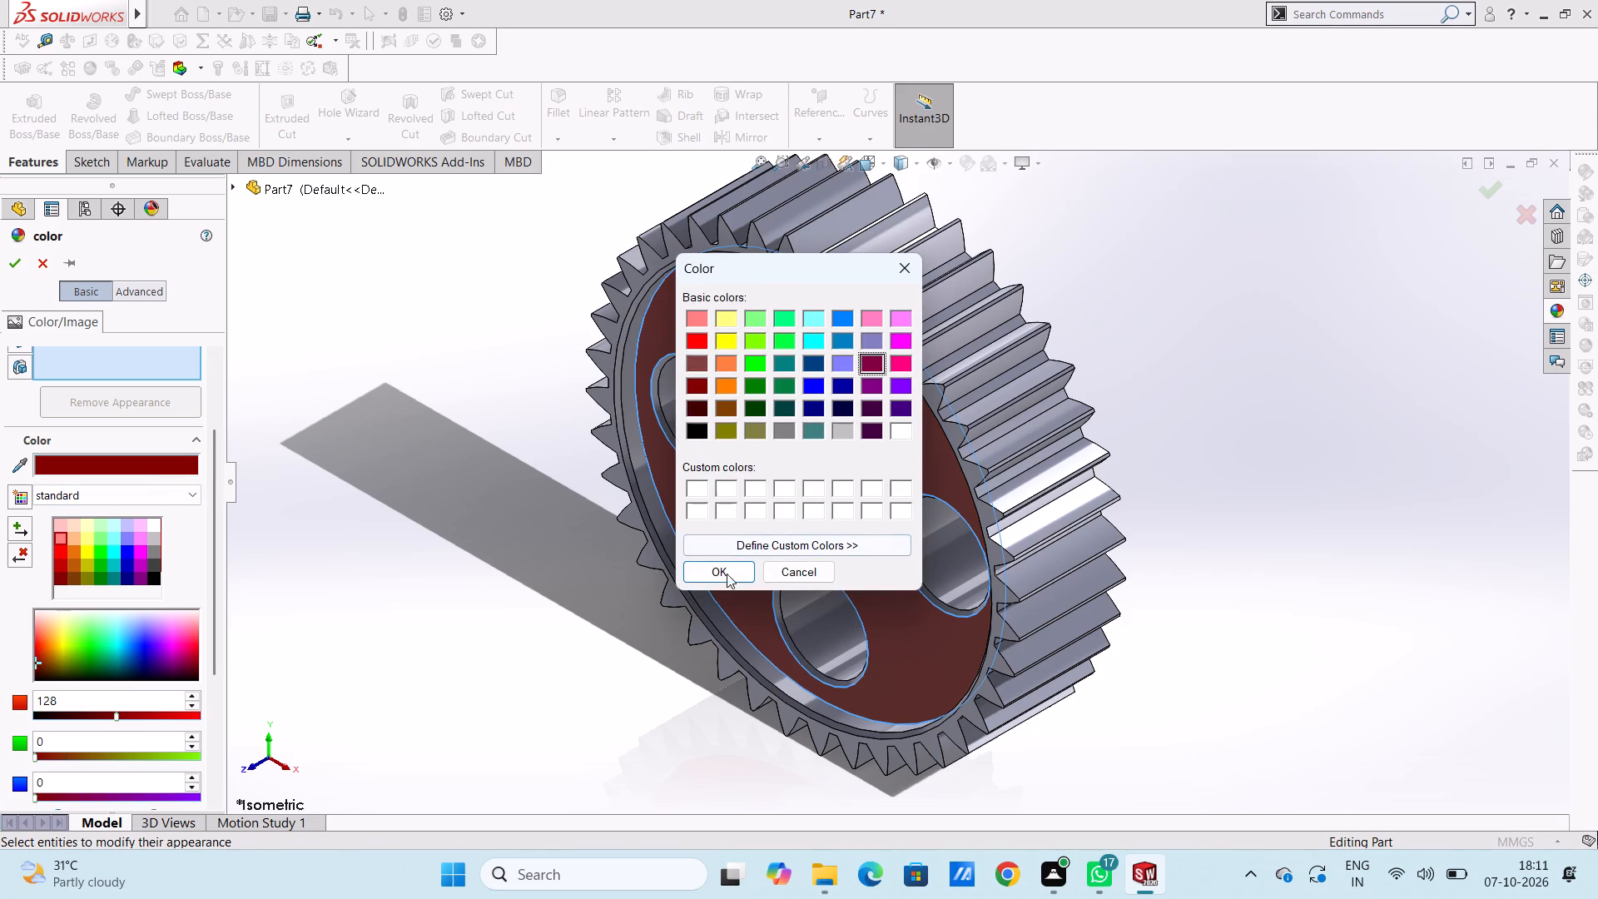
left_click(726, 575)
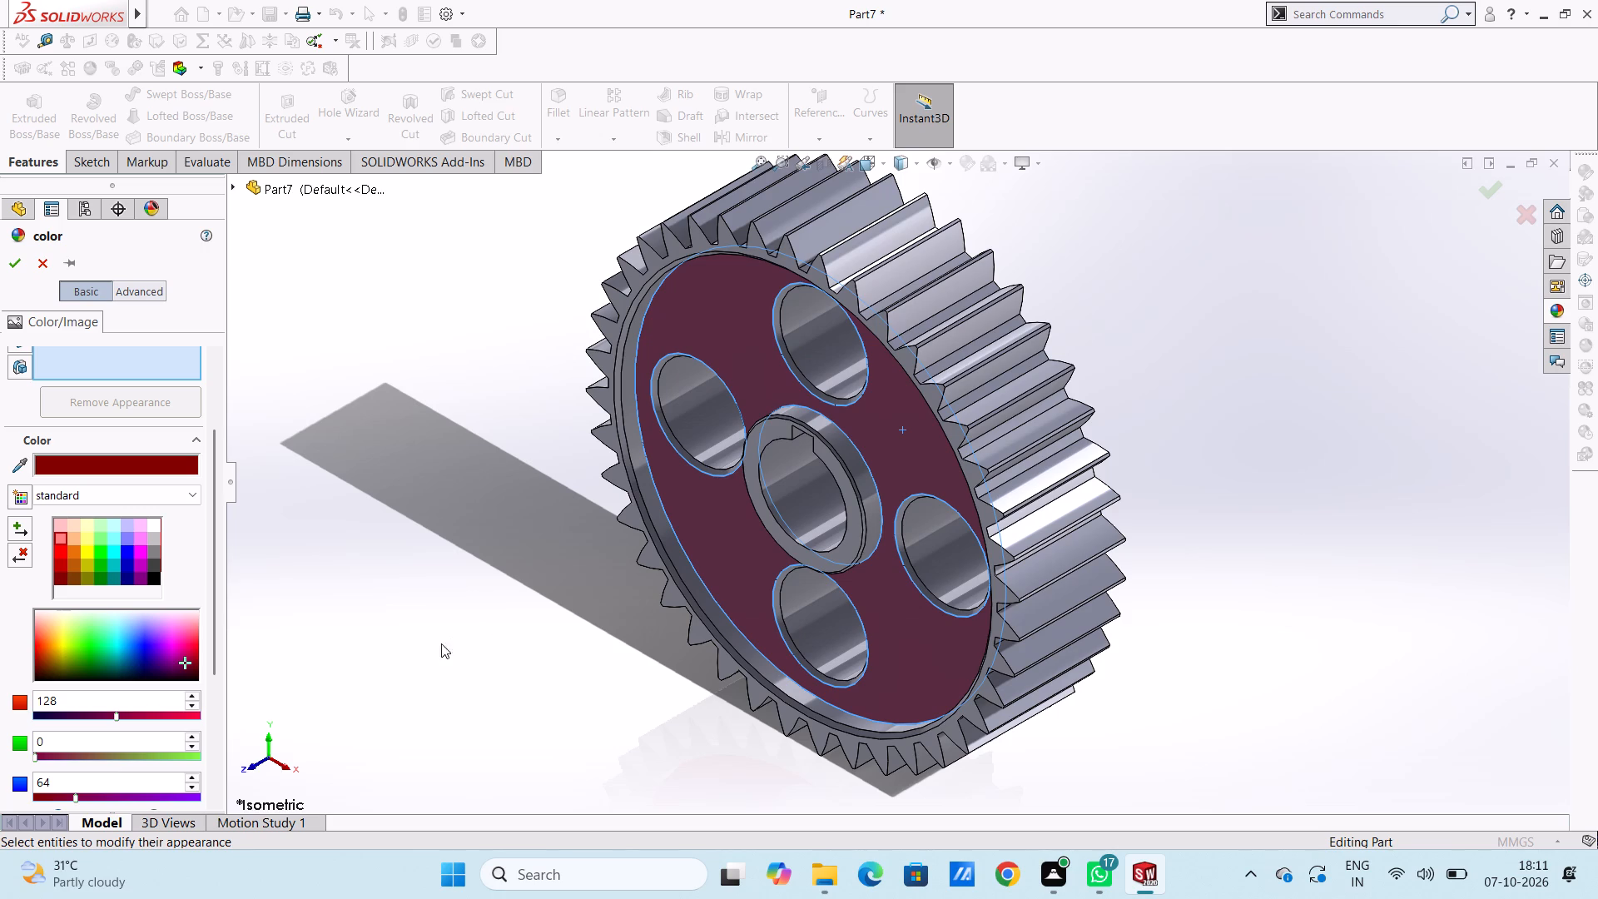
Add the front hub's outer and end faces, the front tooth faces and the rim's inner face to the dark magenta colour.
scroll(435, 650, "down", 1)
scroll(566, 552, "up", 3)
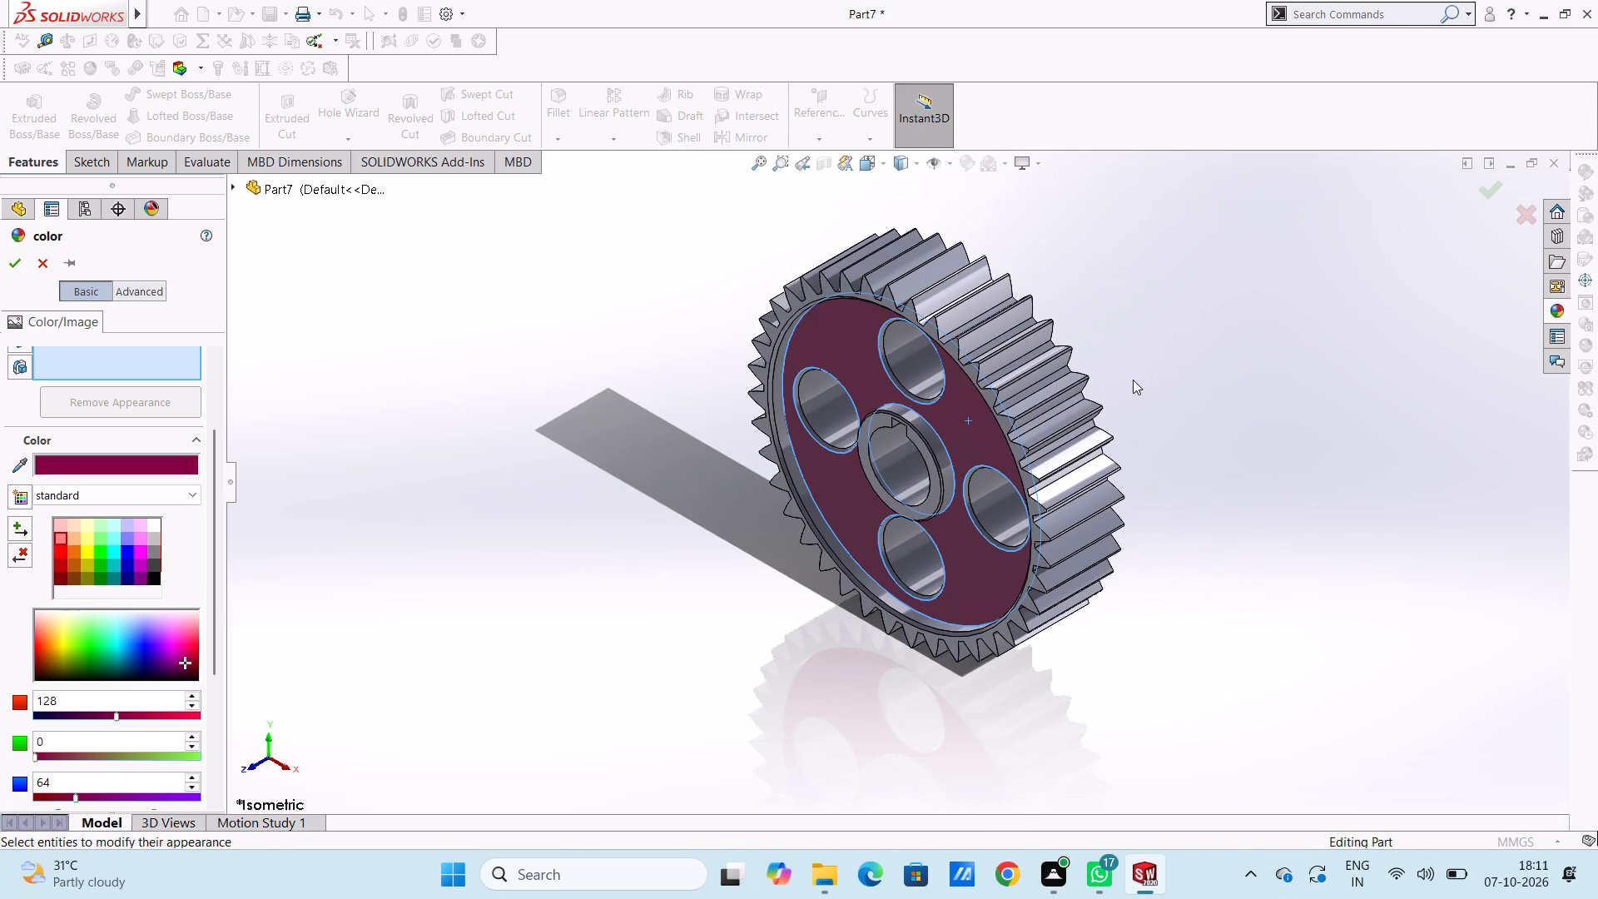
middle_click_drag(1174, 370, 1217, 314)
scroll(963, 412, "down", 5)
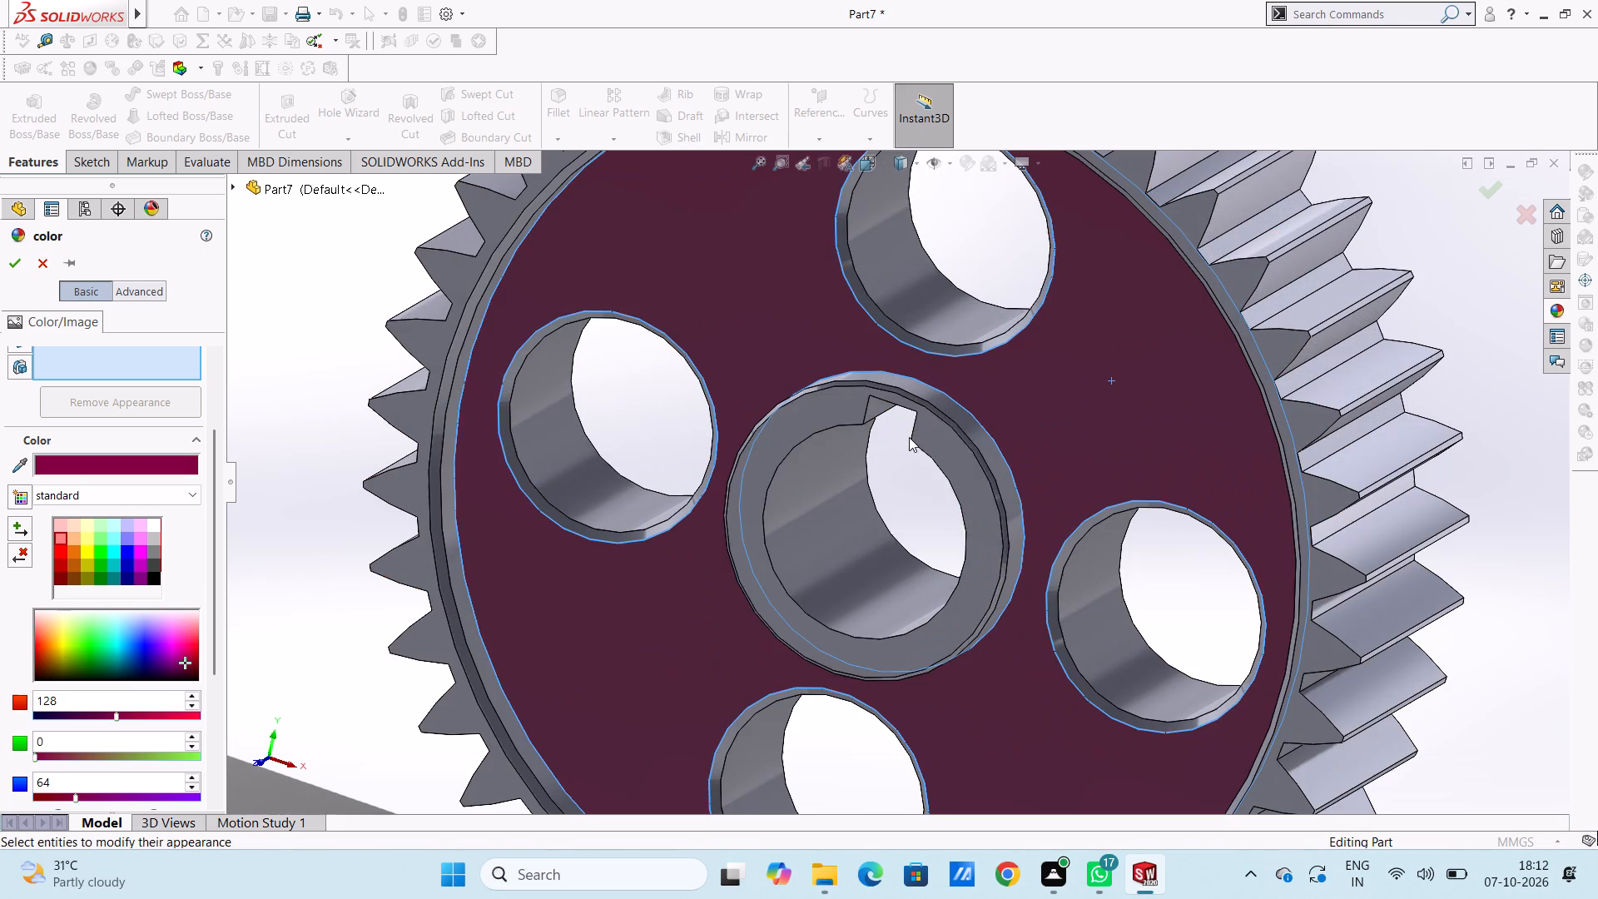
left_click(982, 444)
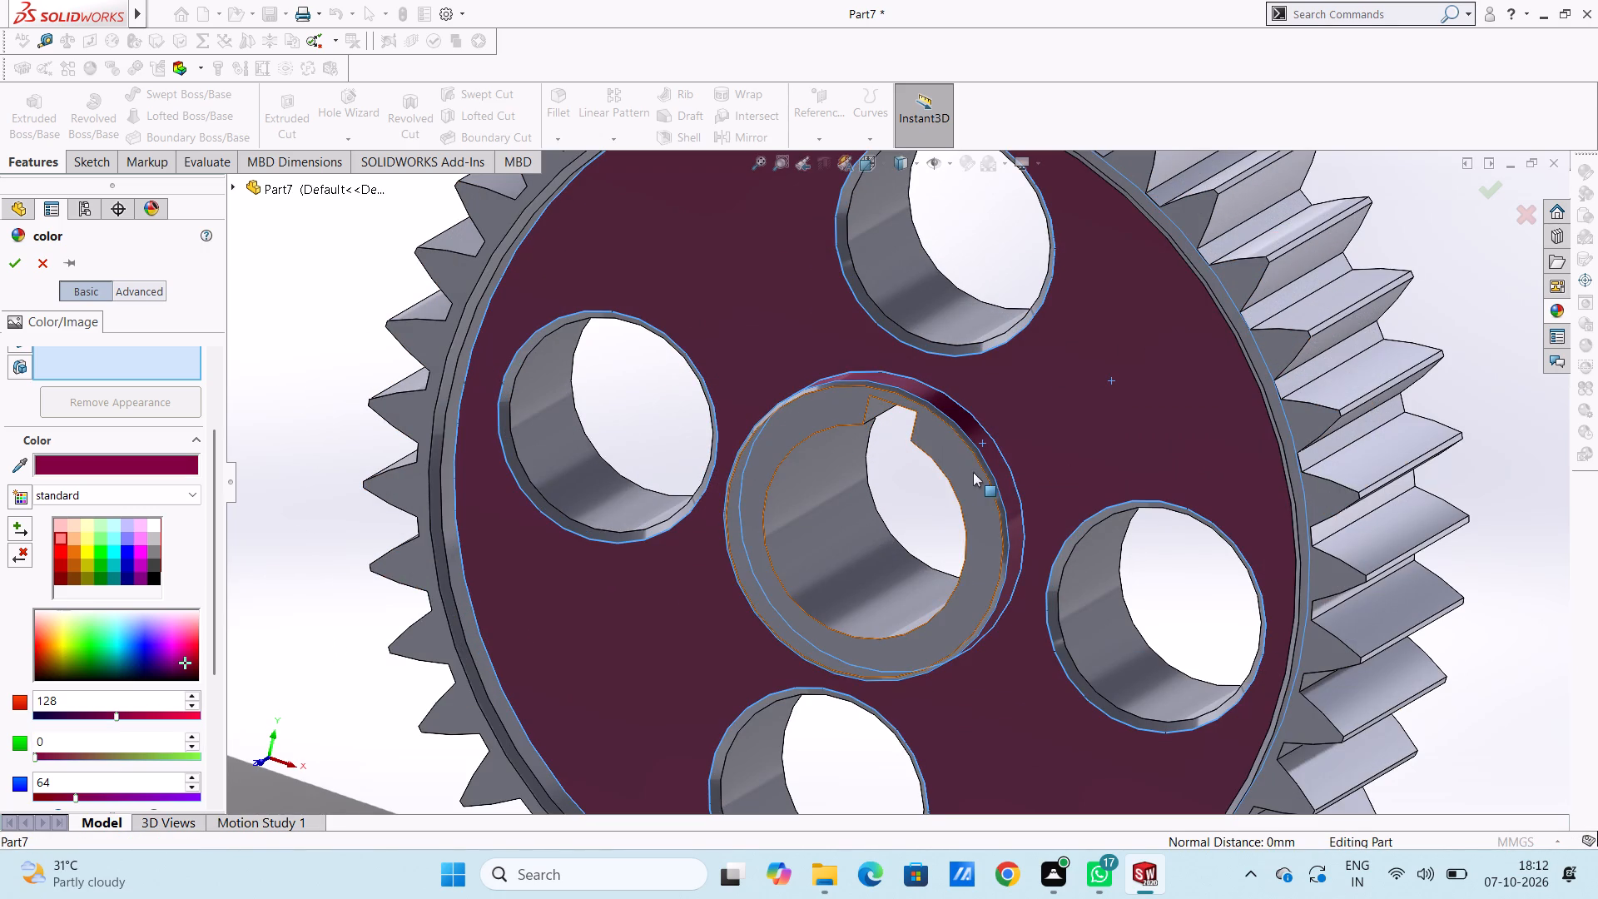
left_click(967, 471)
scroll(929, 383, "up", 4)
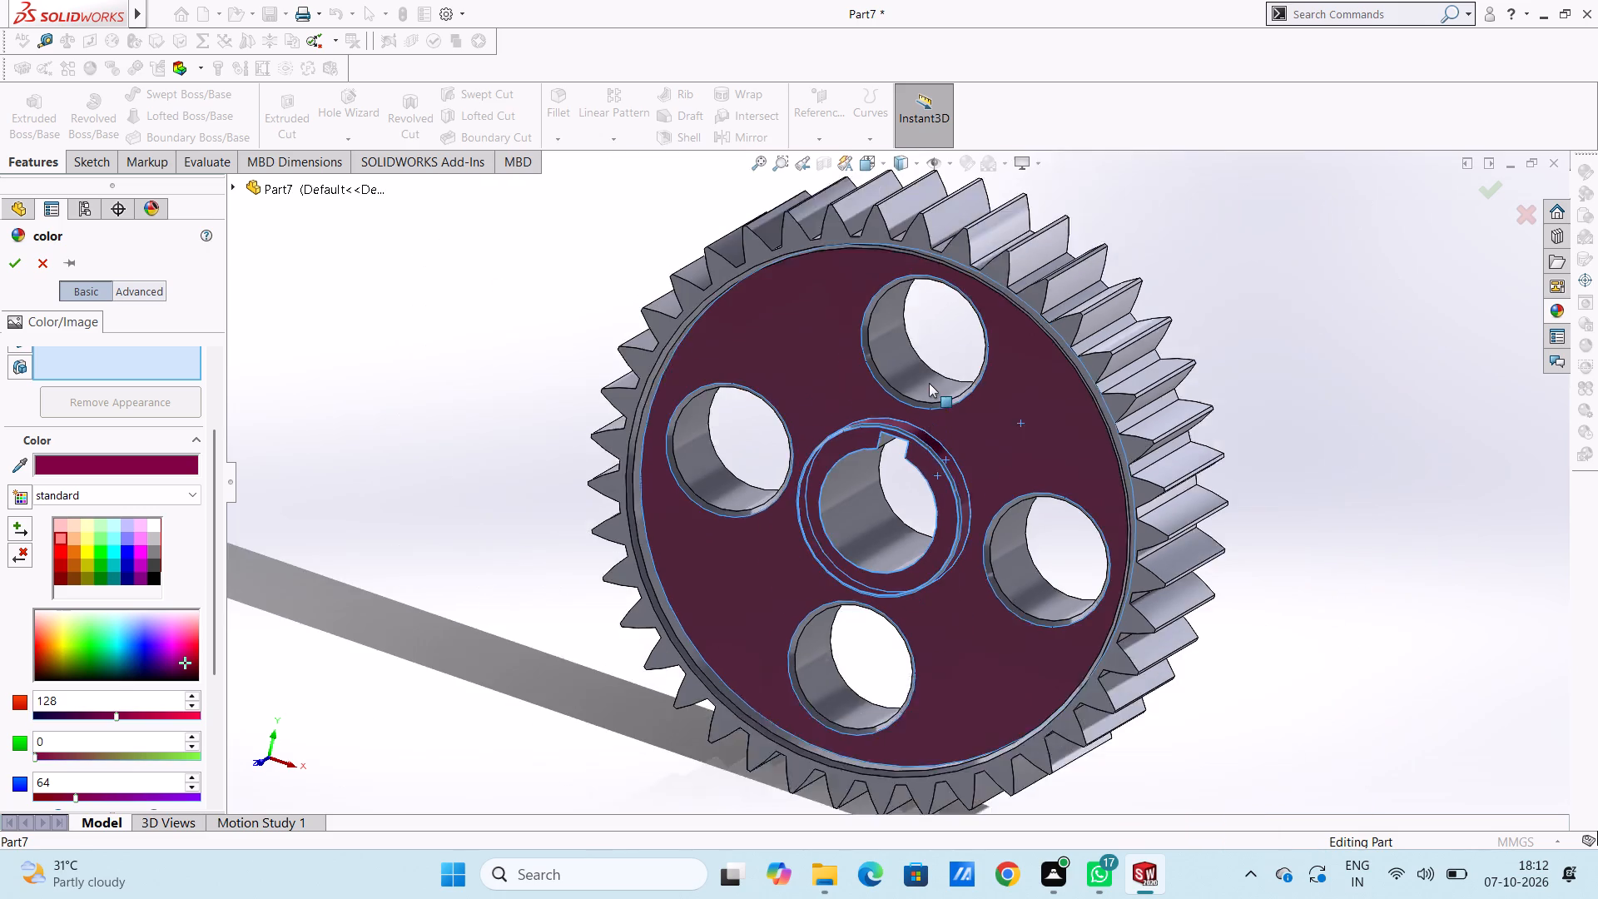
scroll(905, 300, "down", 4)
left_click(848, 281)
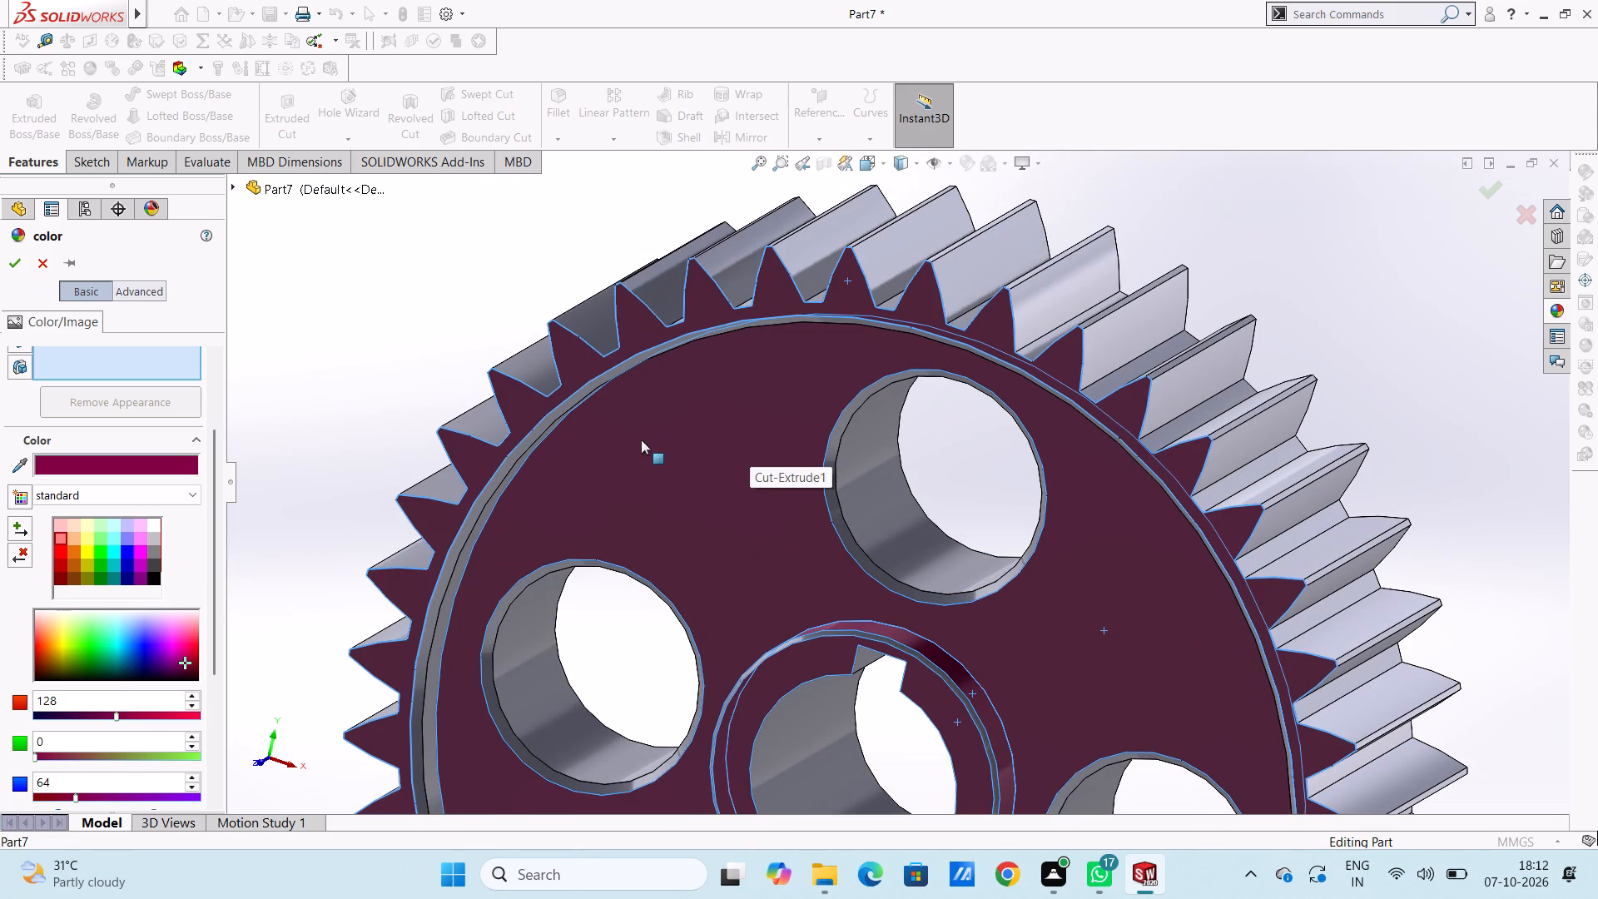
middle_click_drag(644, 456, 629, 449)
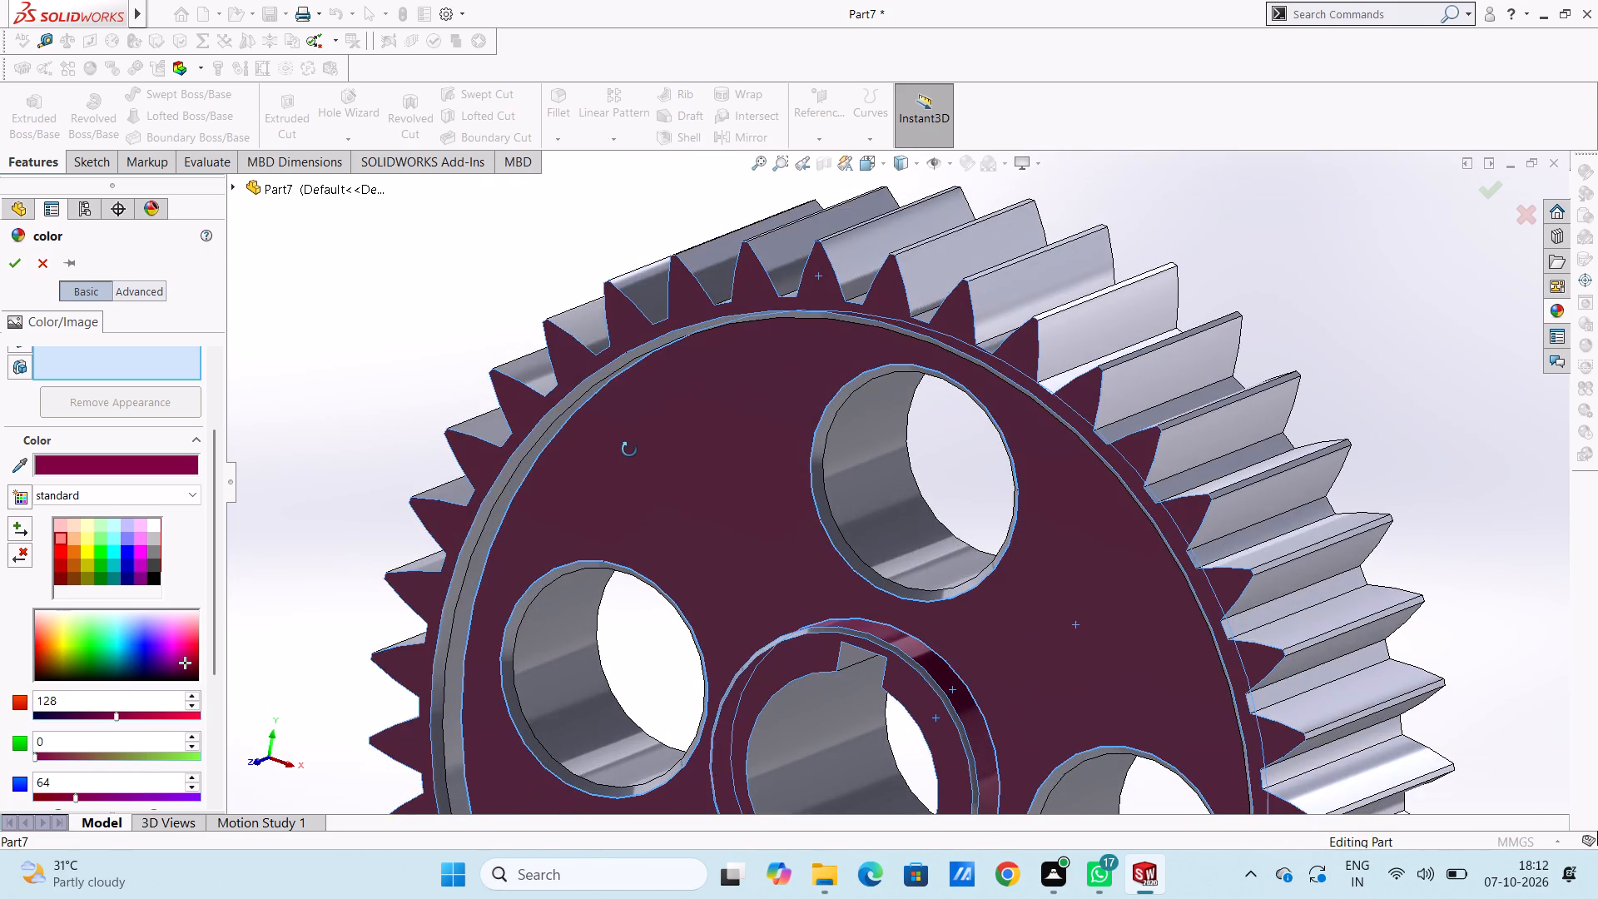
middle_click_drag(629, 449, 590, 447)
left_click(551, 478)
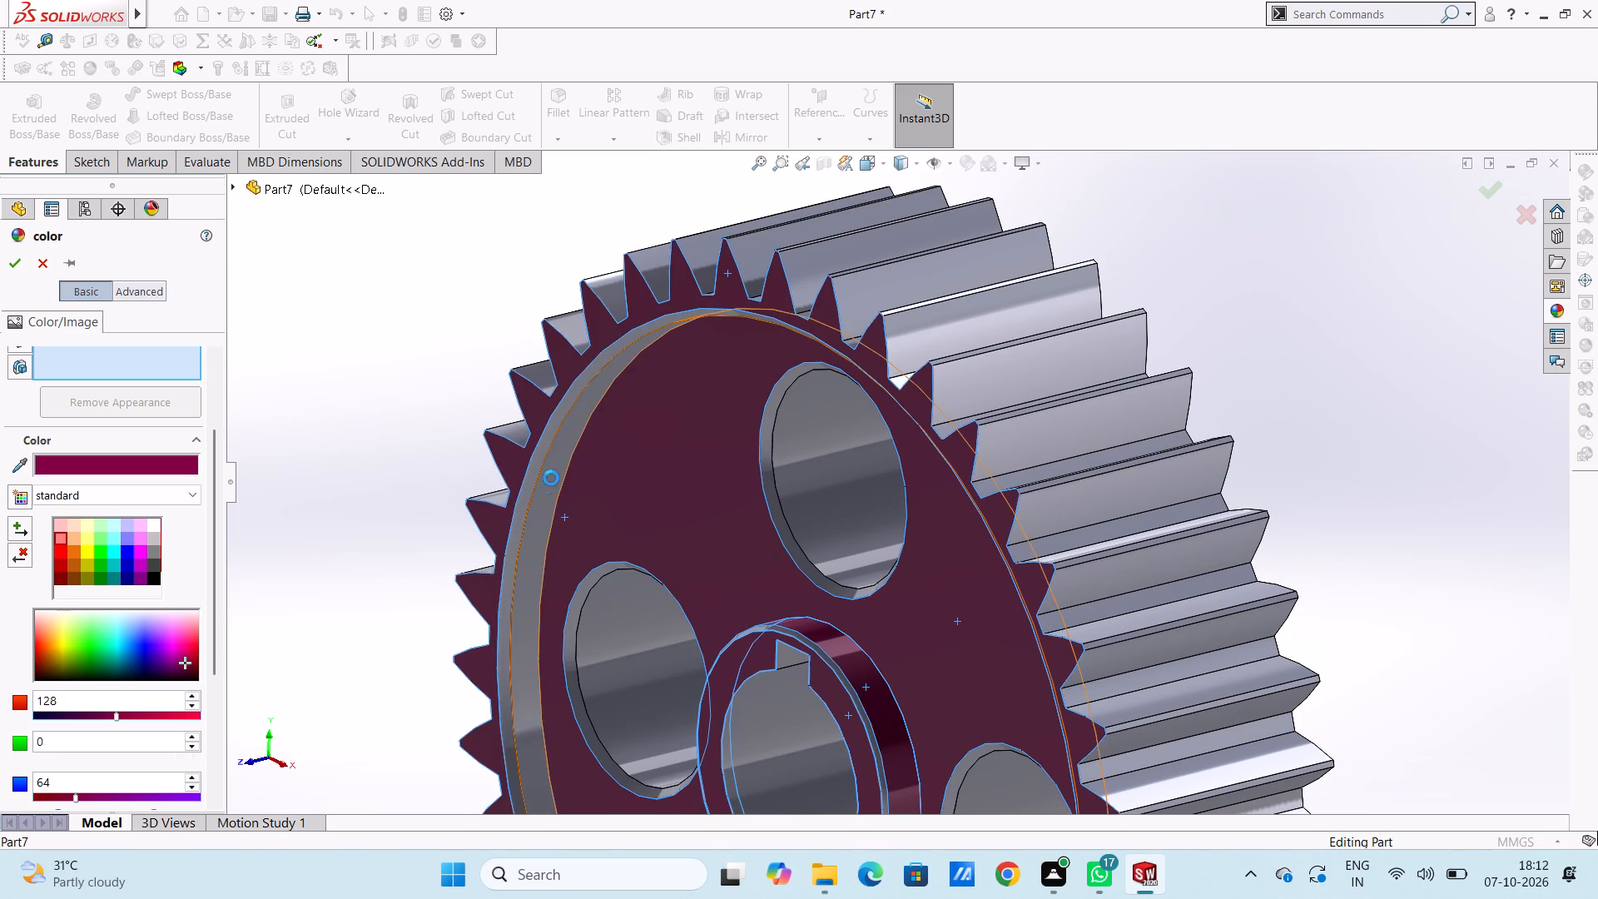
Apply the same dark magenta to the web's back face and to the end and outer faces of the back hub.
scroll(573, 472, "up", 5)
middle_click_drag(577, 482, 616, 507)
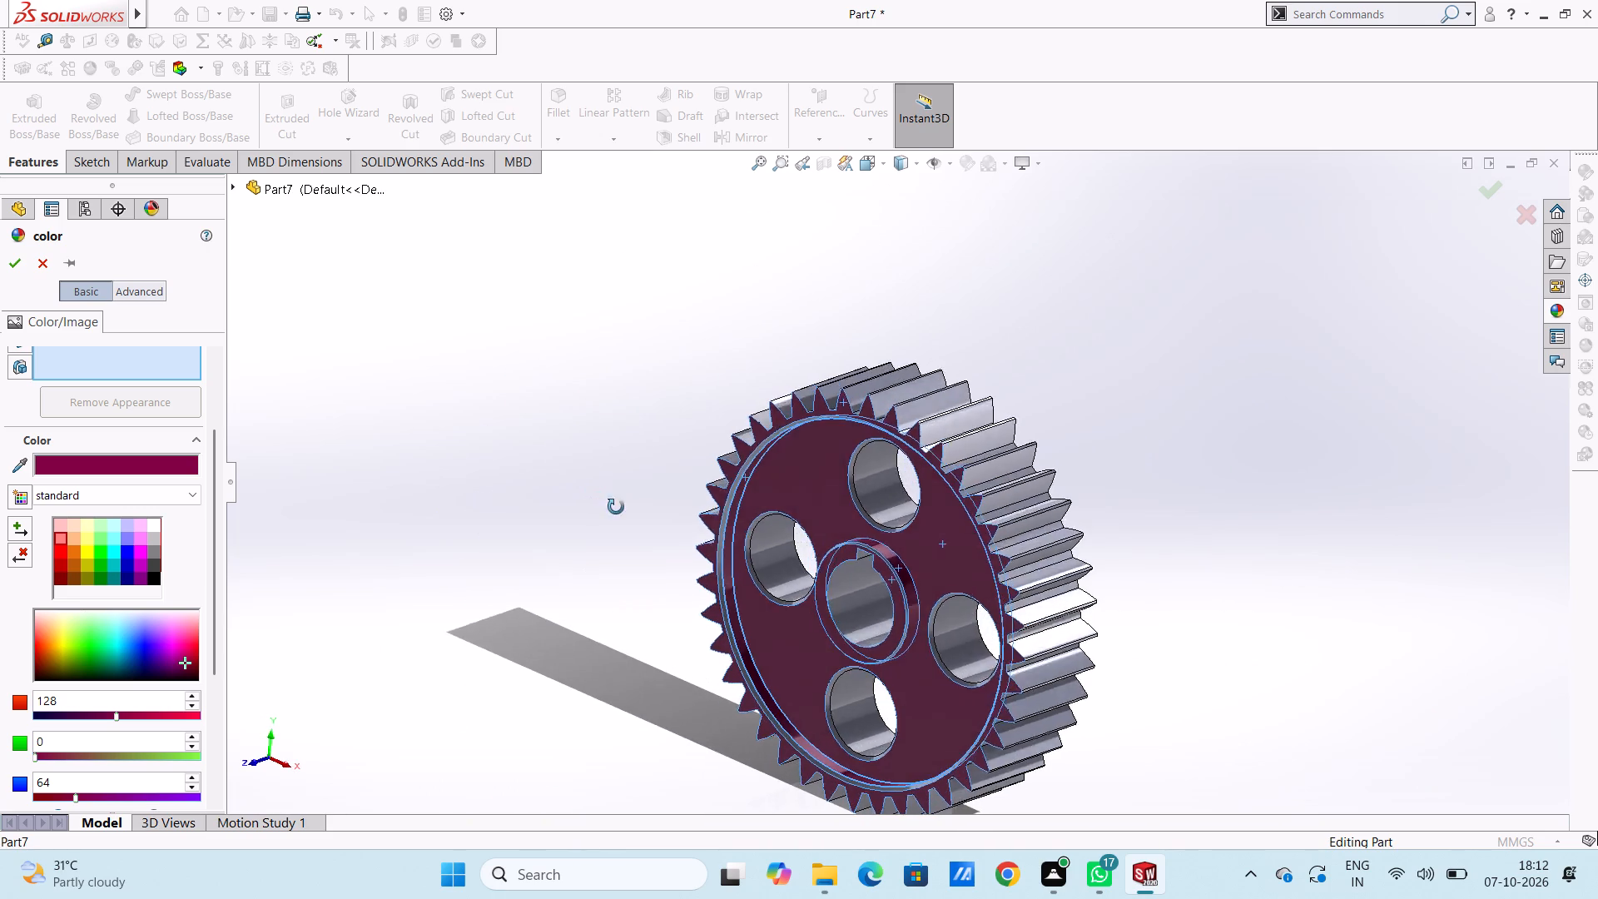
middle_click_drag(616, 507, 439, 565)
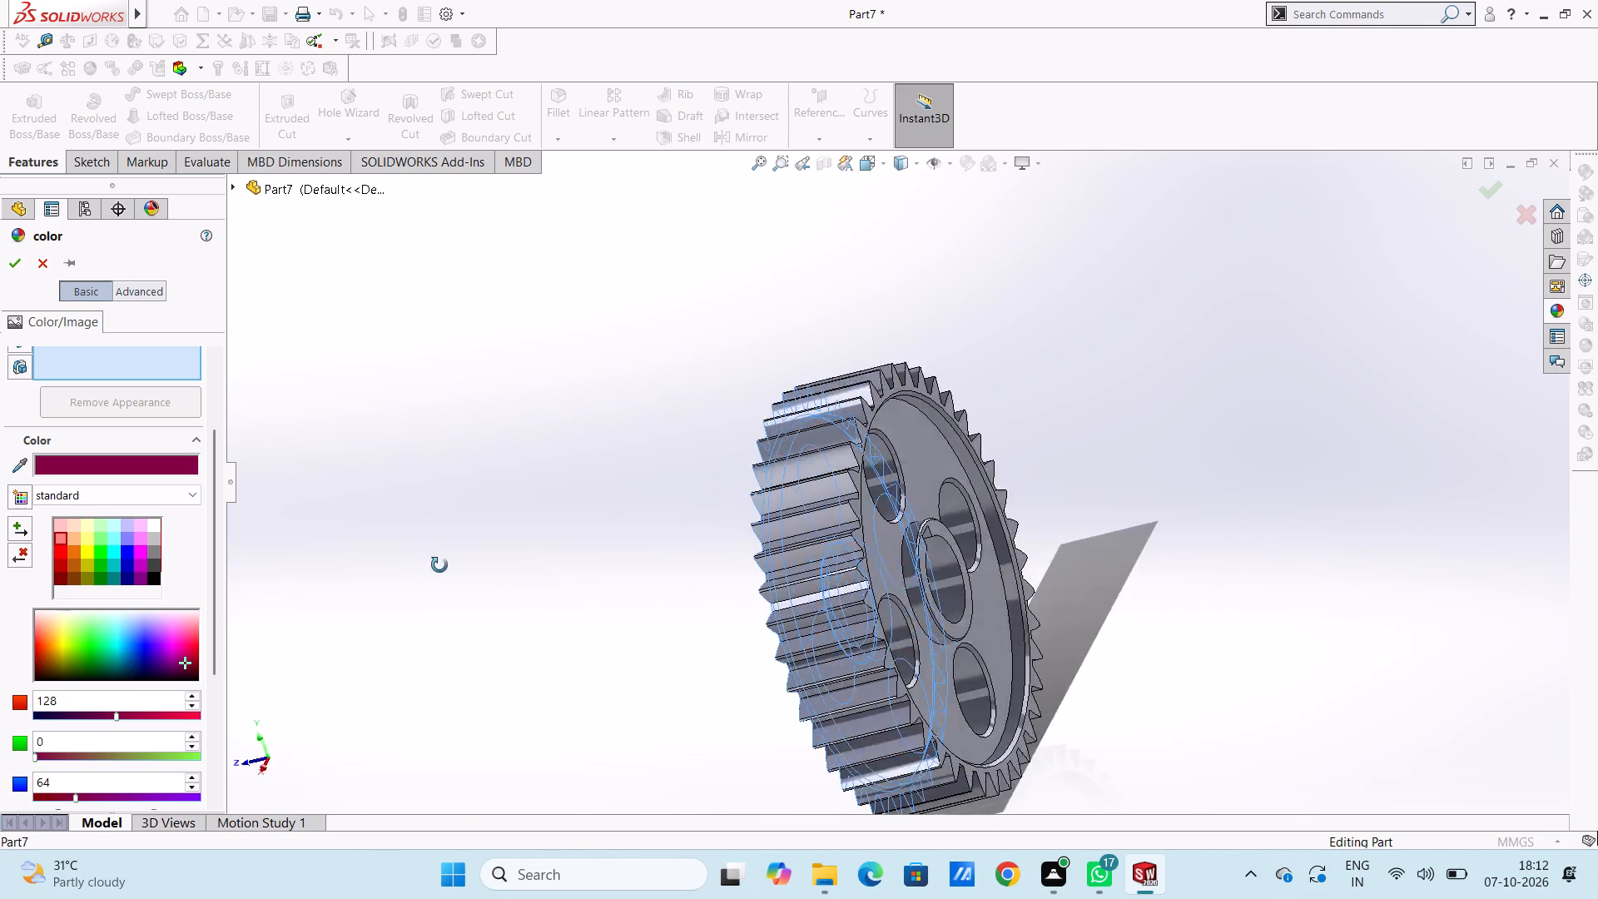
middle_click_drag(439, 565, 431, 583)
middle_click_drag(757, 361, 659, 414)
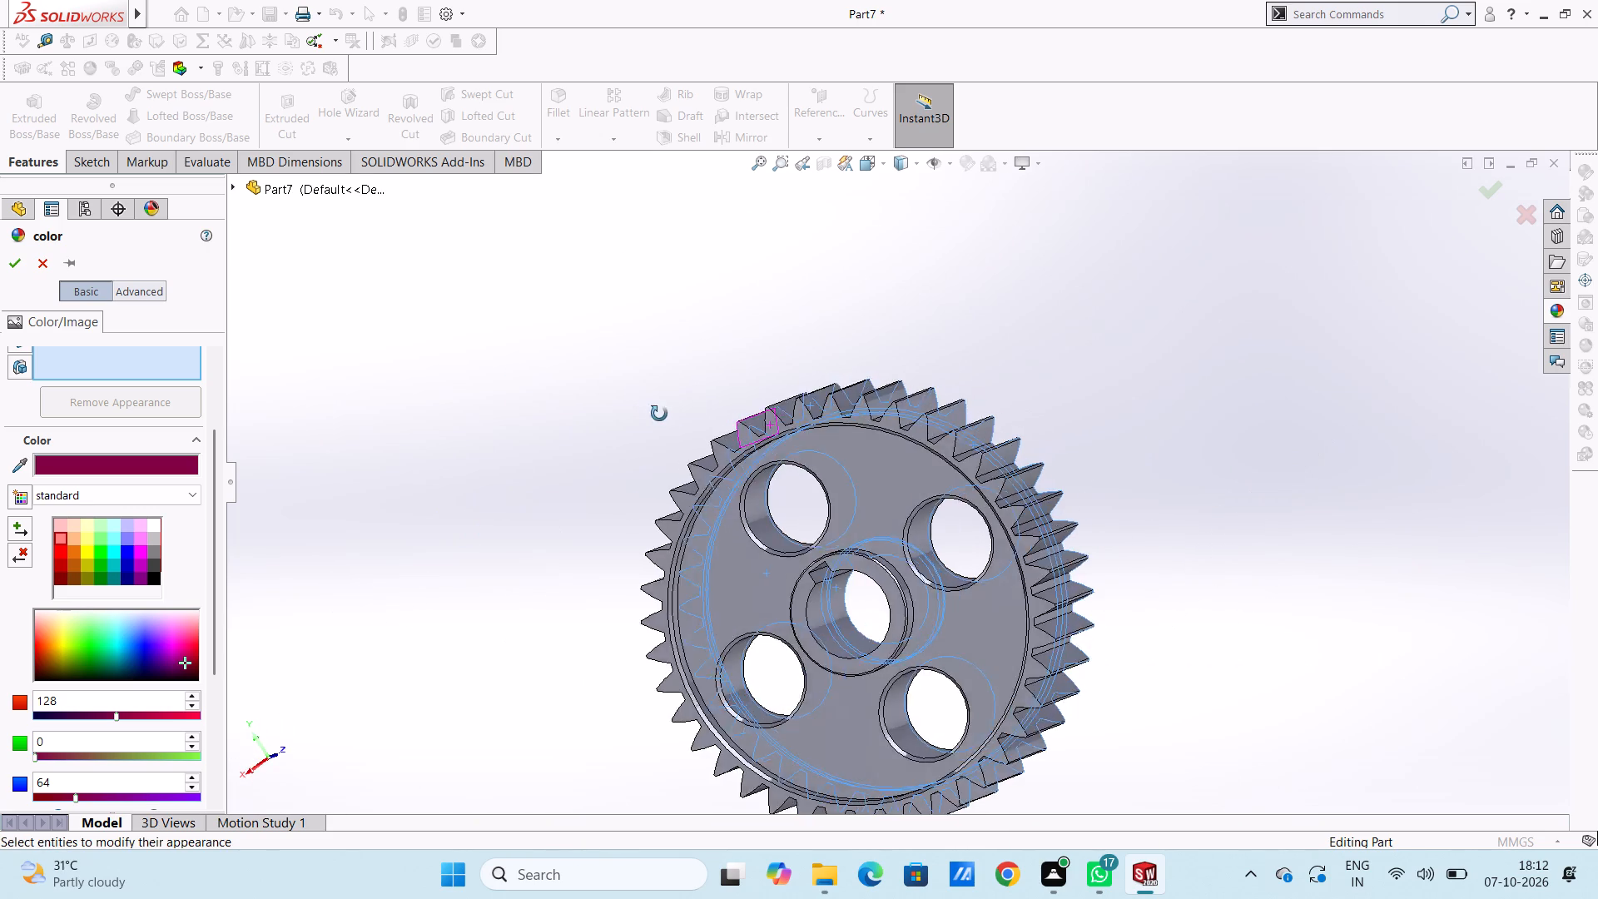
middle_click_drag(659, 414, 743, 398)
left_click(942, 475)
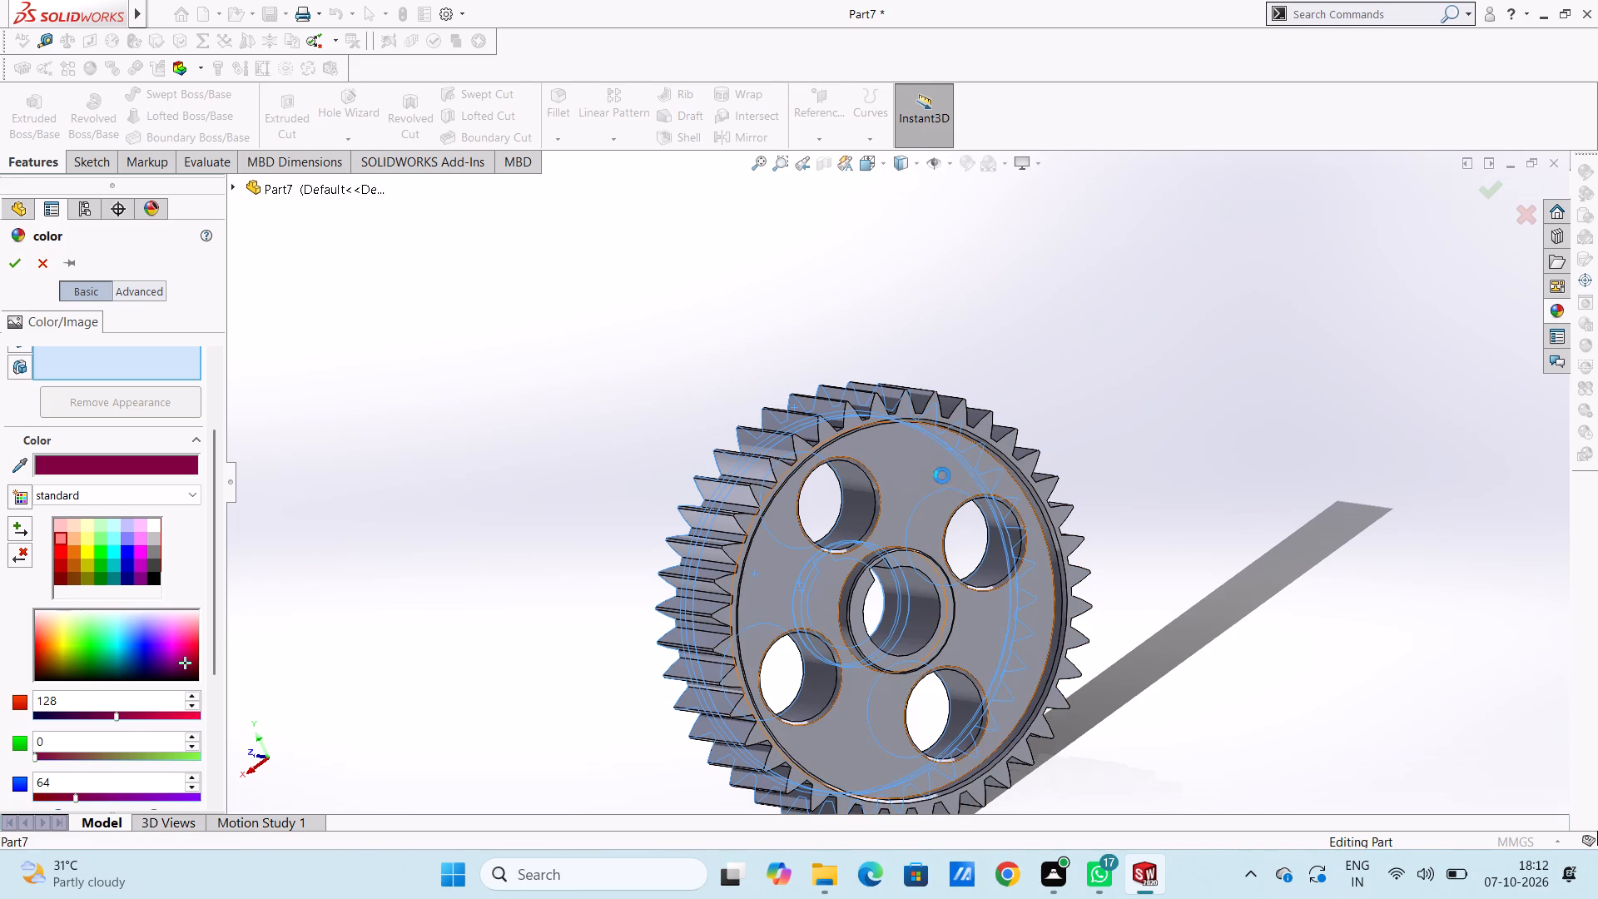
scroll(884, 553, "down", 4)
left_click(839, 620)
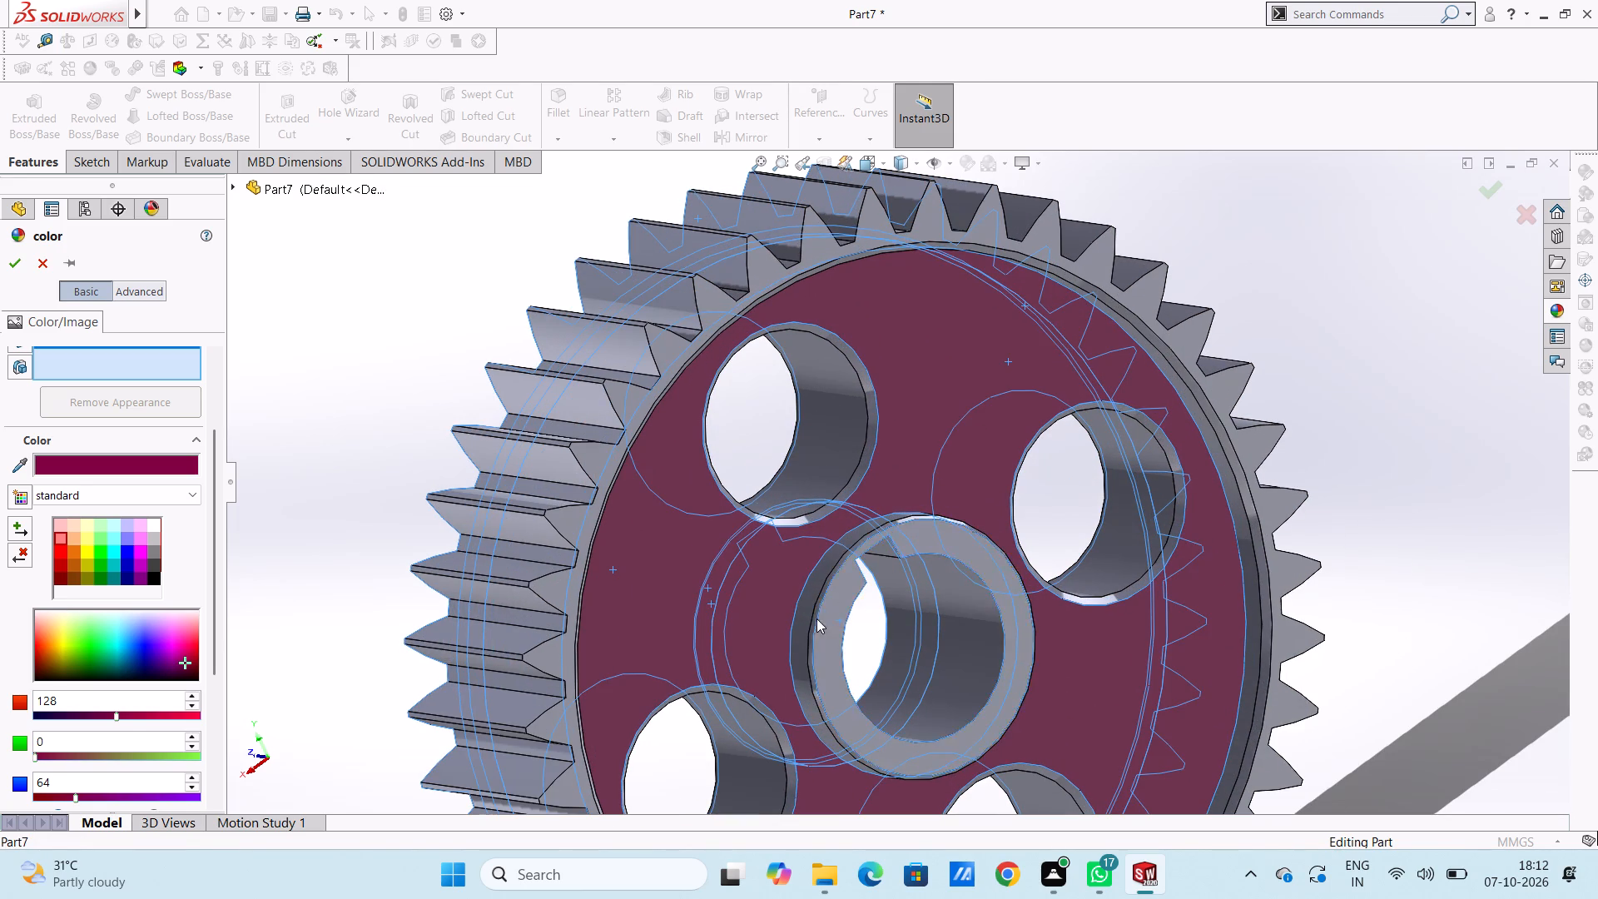
left_click(811, 614)
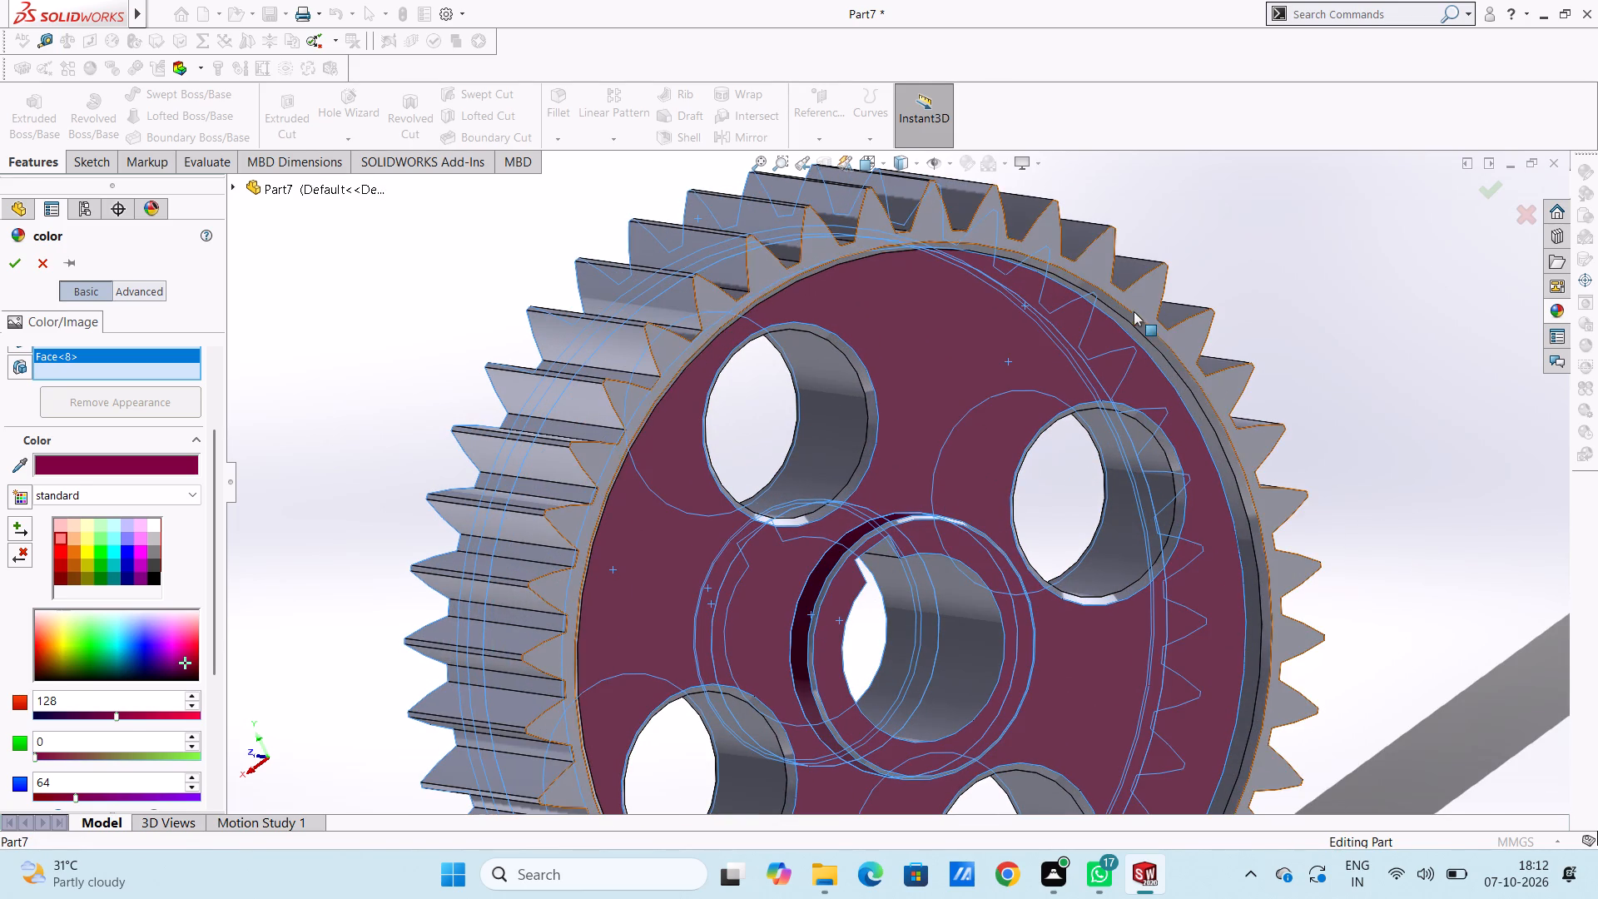
Add the back rim's inner face and the back tooth faces to the dark magenta selection and accept the colour.
middle_click_drag(1159, 331, 1194, 312)
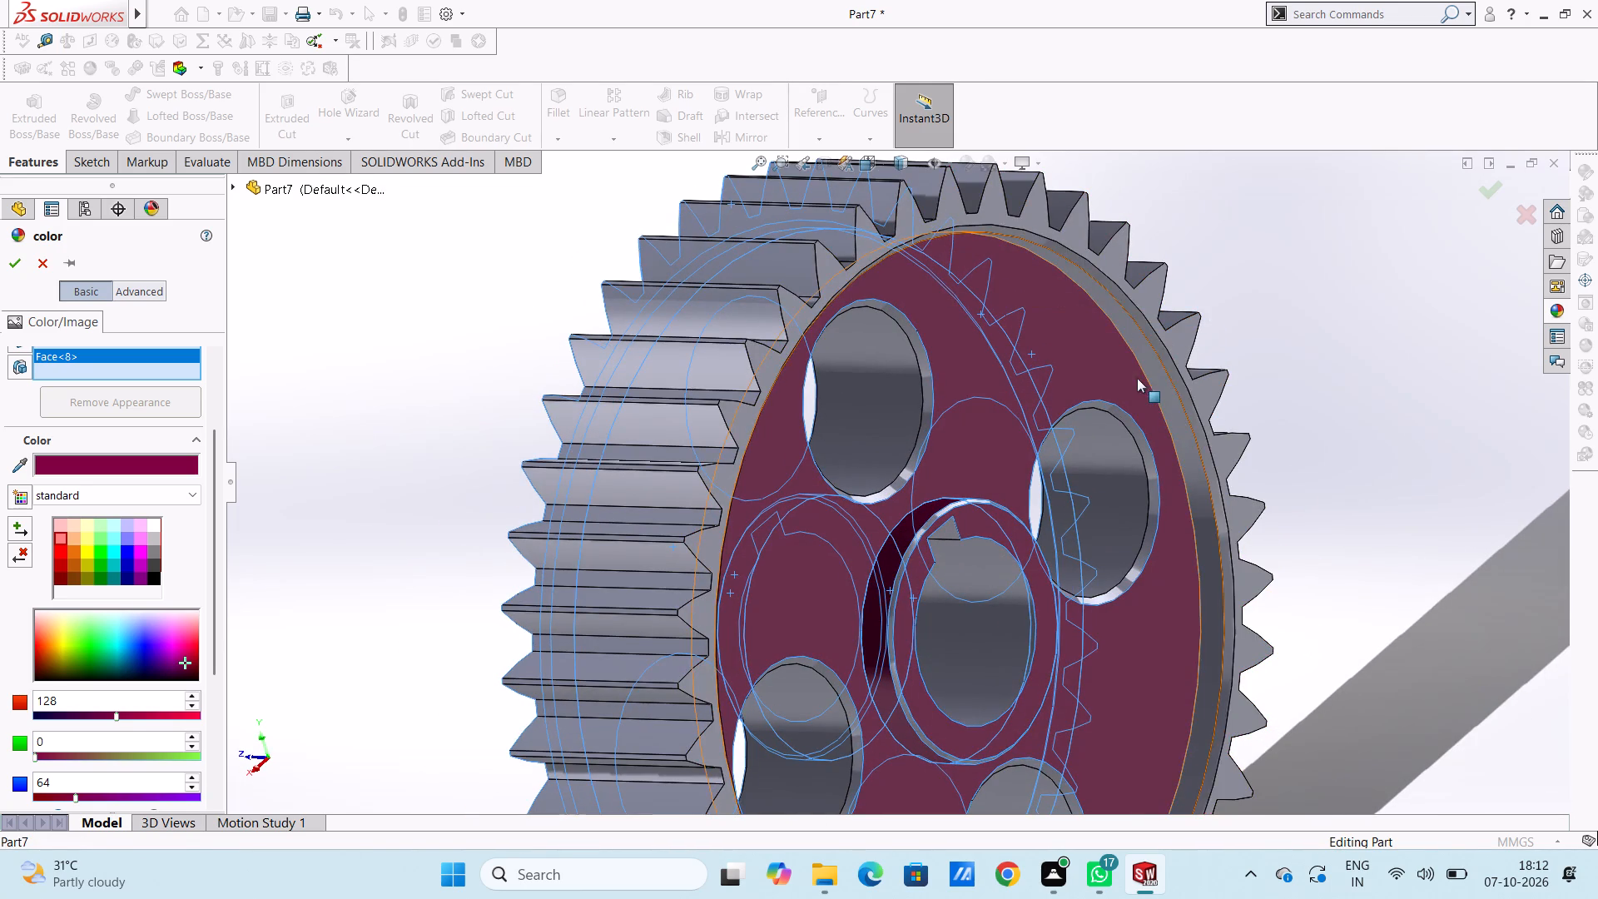
left_click(1158, 372)
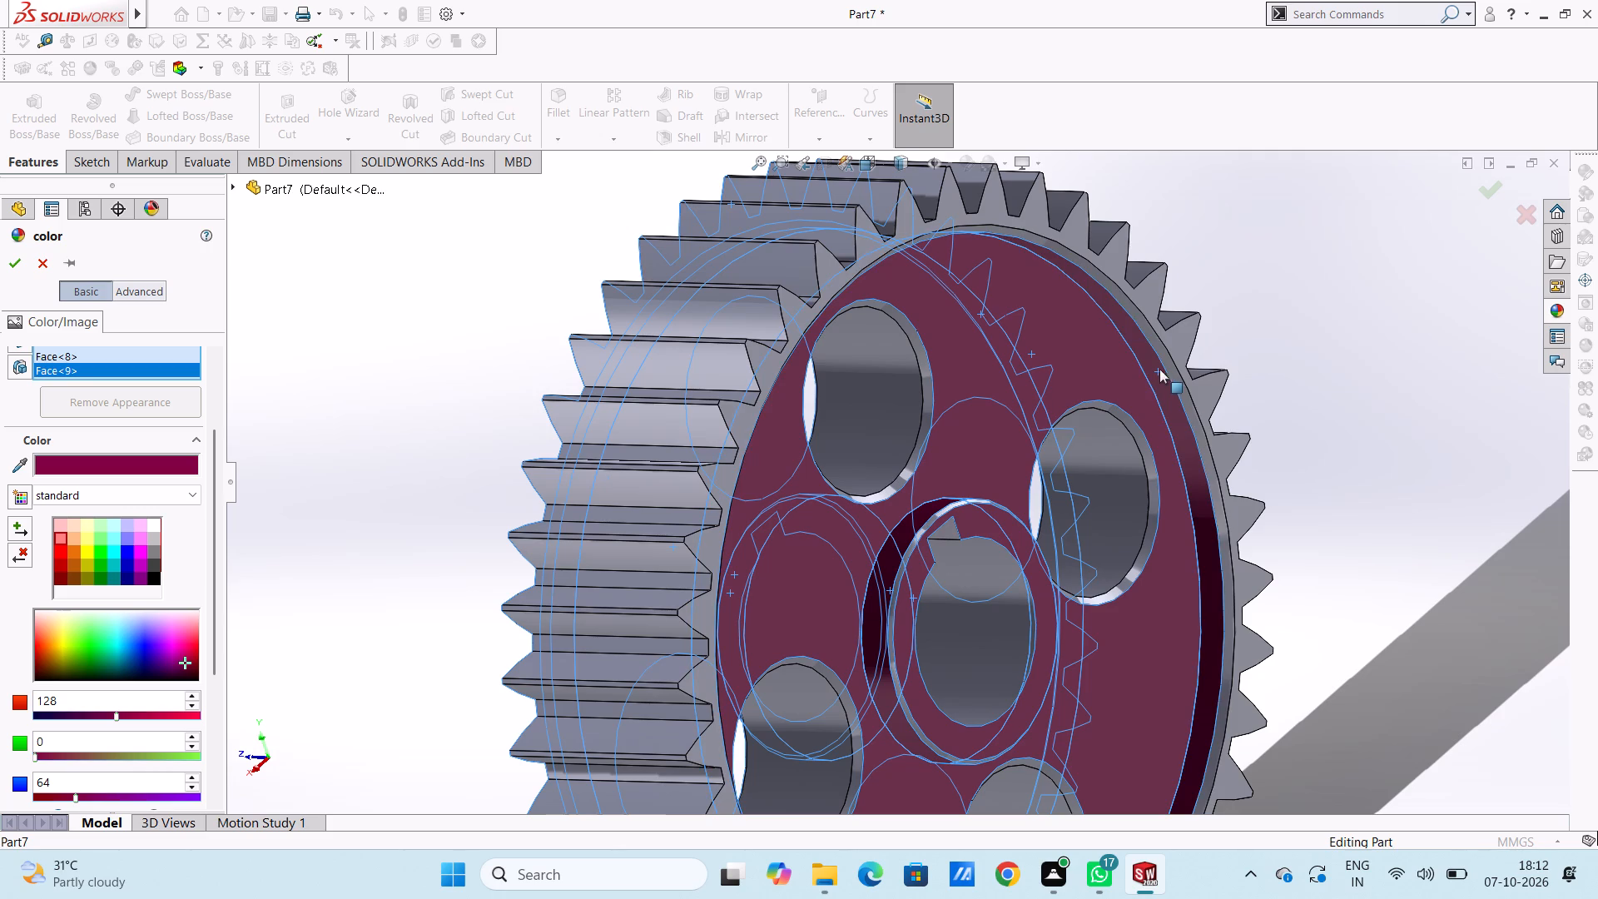
left_click(1177, 345)
scroll(1151, 400, "up", 5)
scroll(1084, 465, "up", 3)
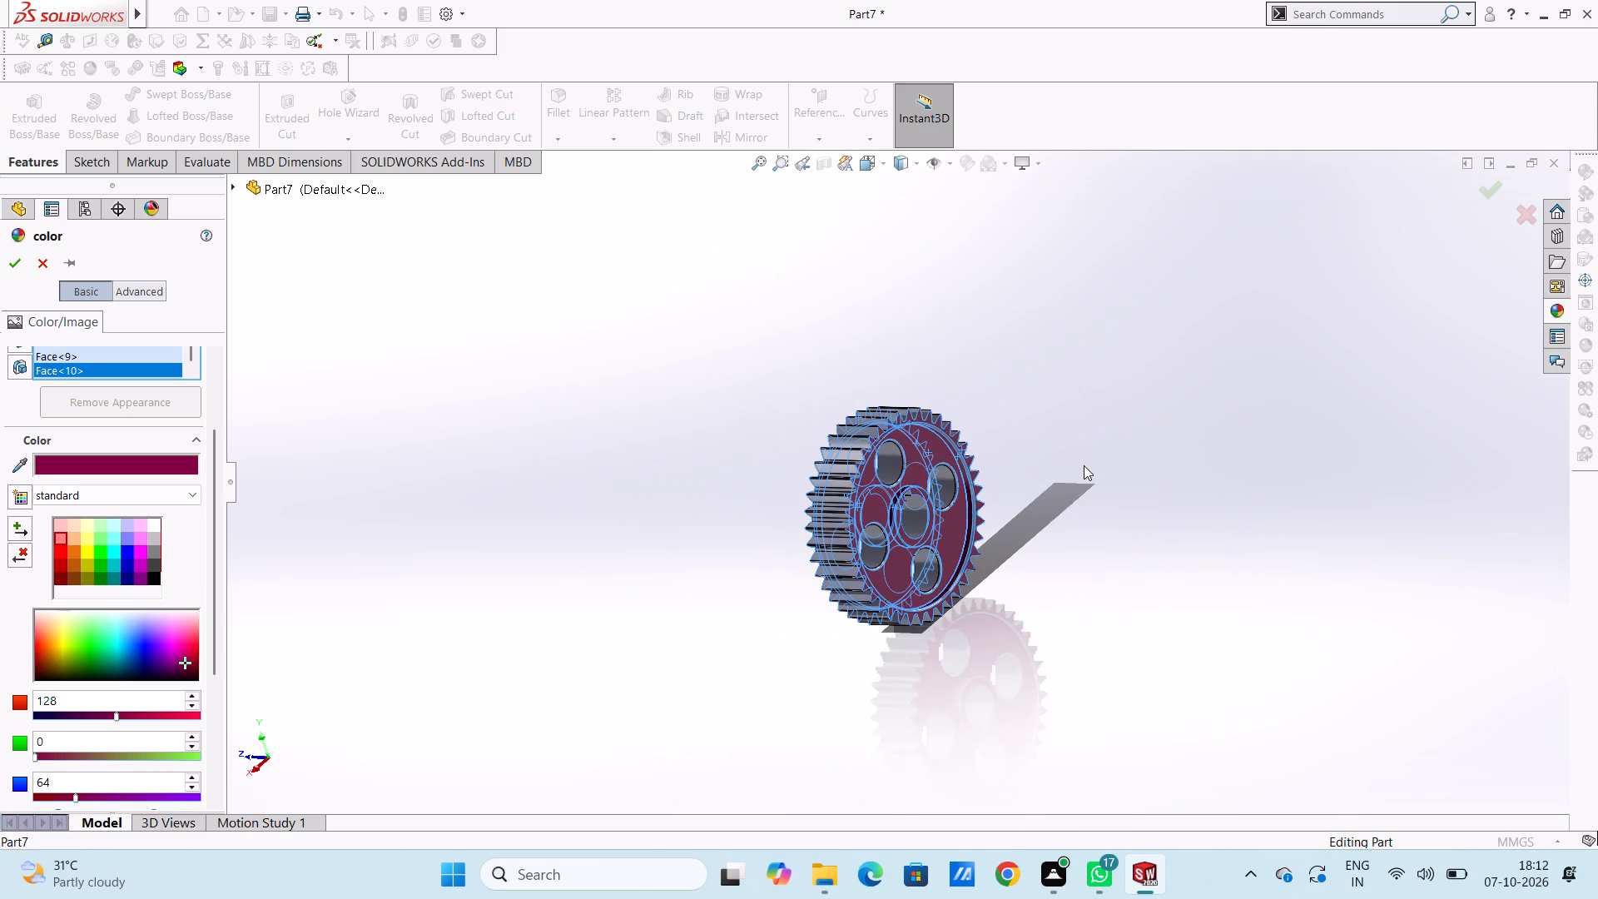
middle_click_drag(1127, 438, 1025, 520)
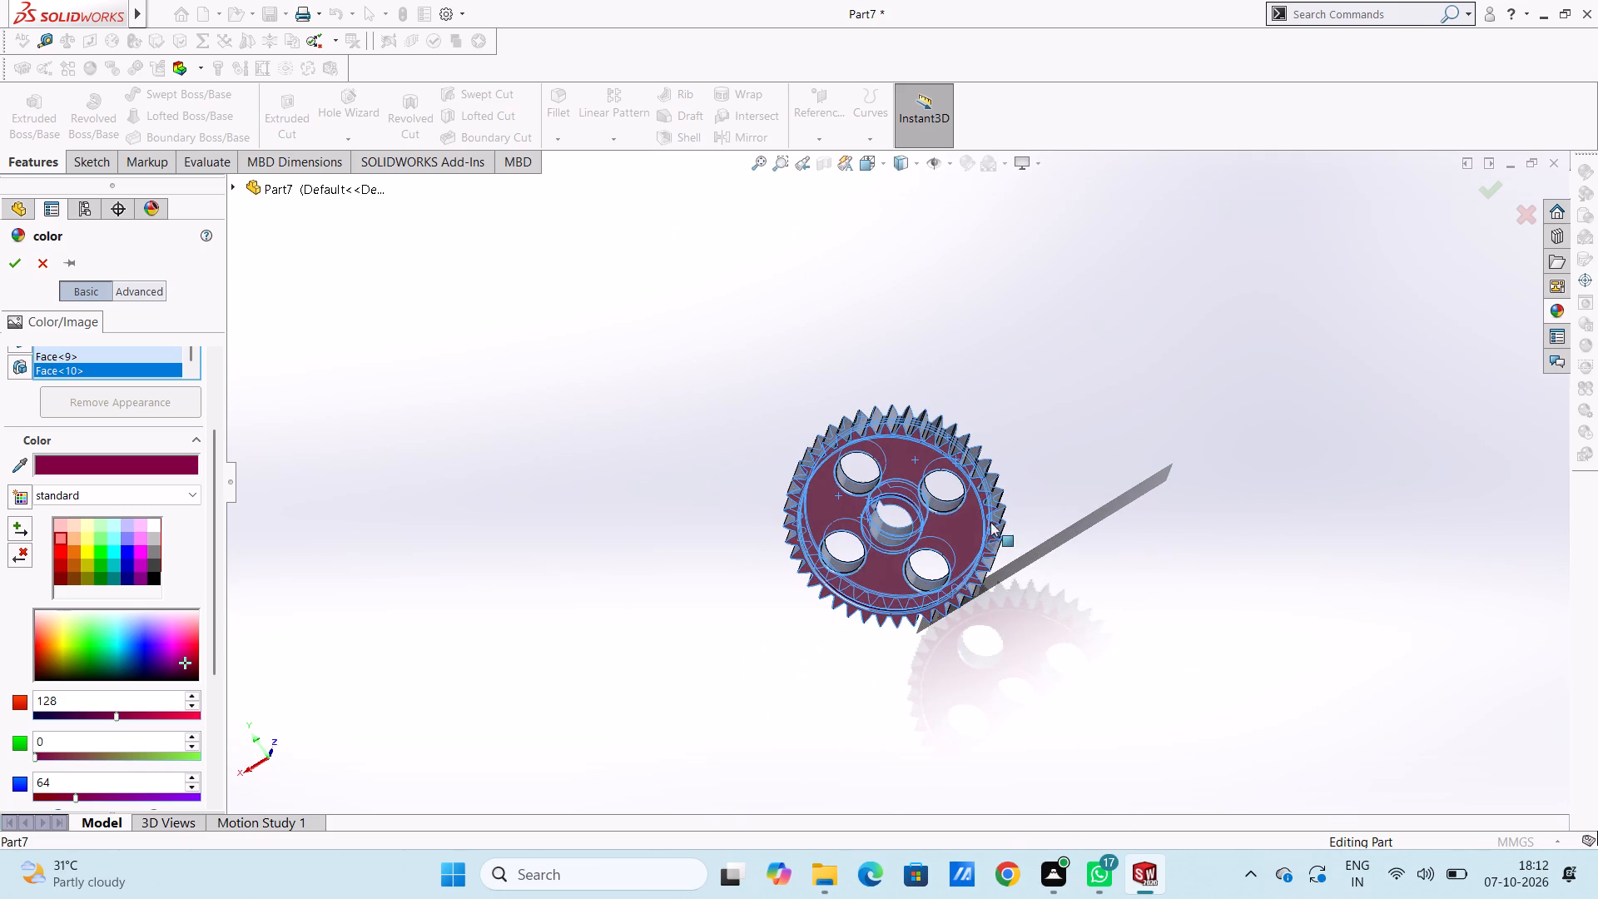
scroll(891, 522, "down", 5)
middle_click_drag(576, 486, 538, 438)
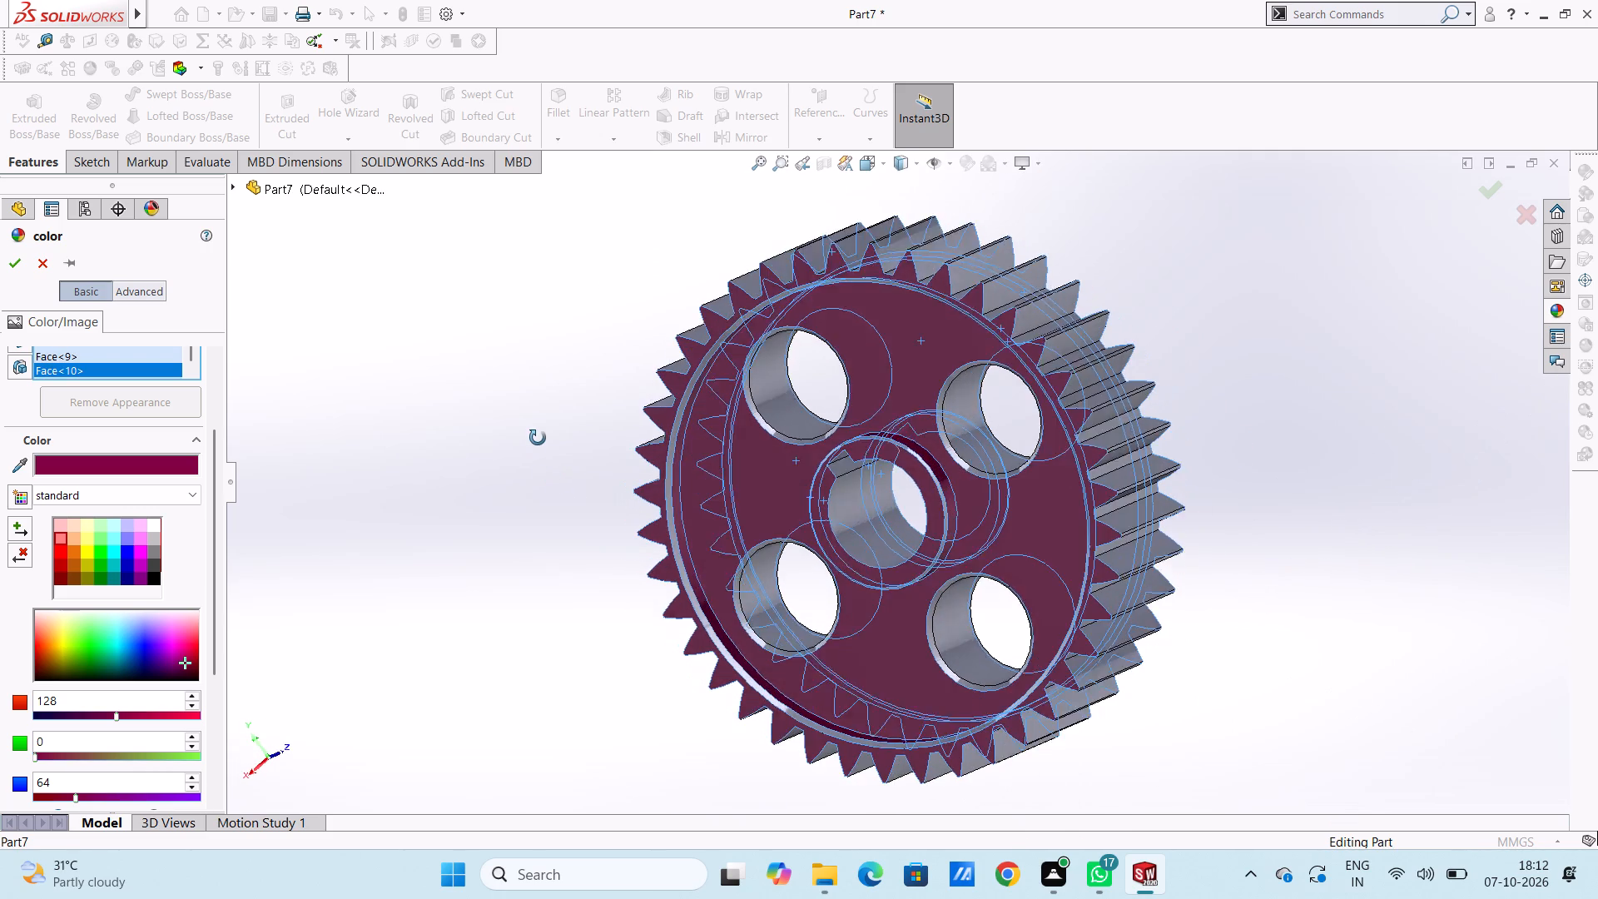
middle_click_drag(538, 438, 529, 429)
scroll(892, 420, "down", 3)
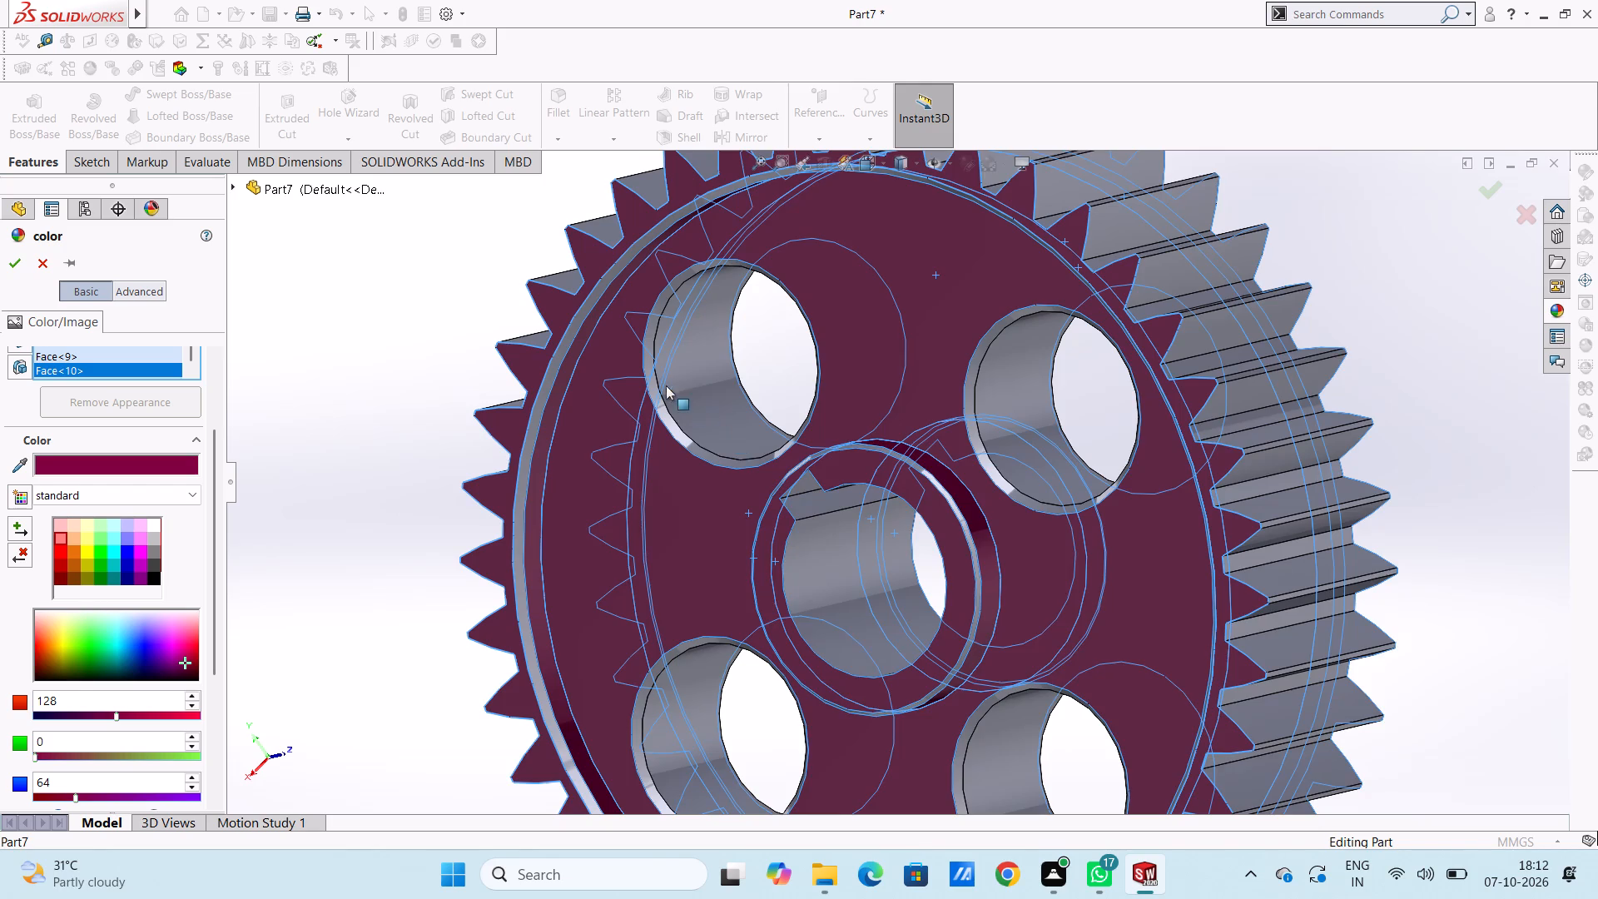
scroll(663, 374, "down", 1)
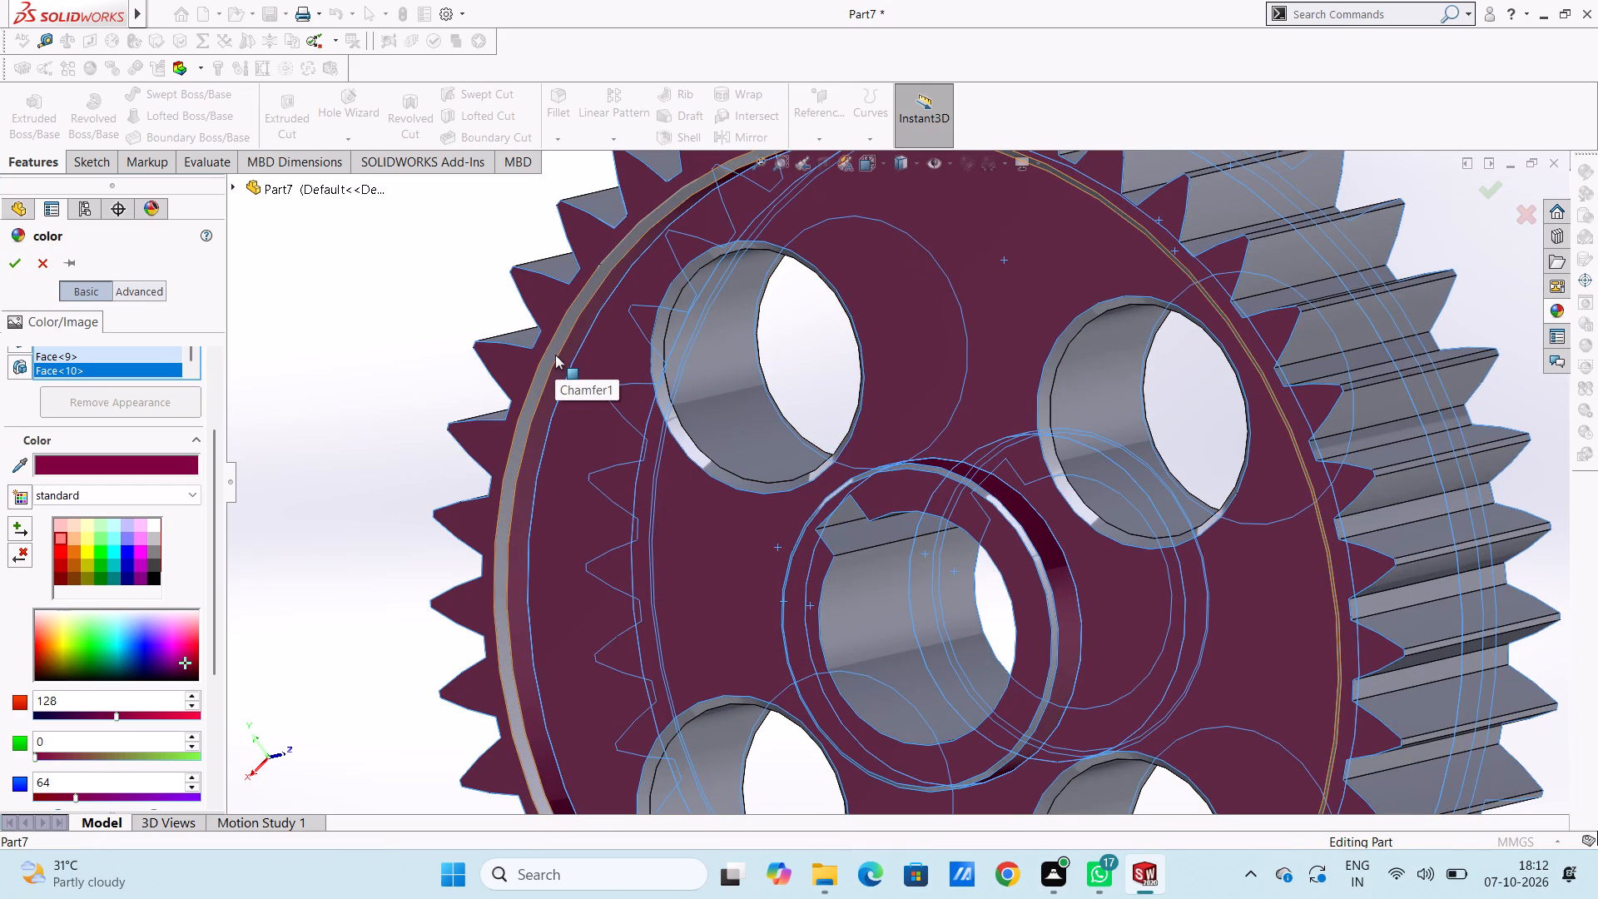
scroll(555, 355, "up", 3)
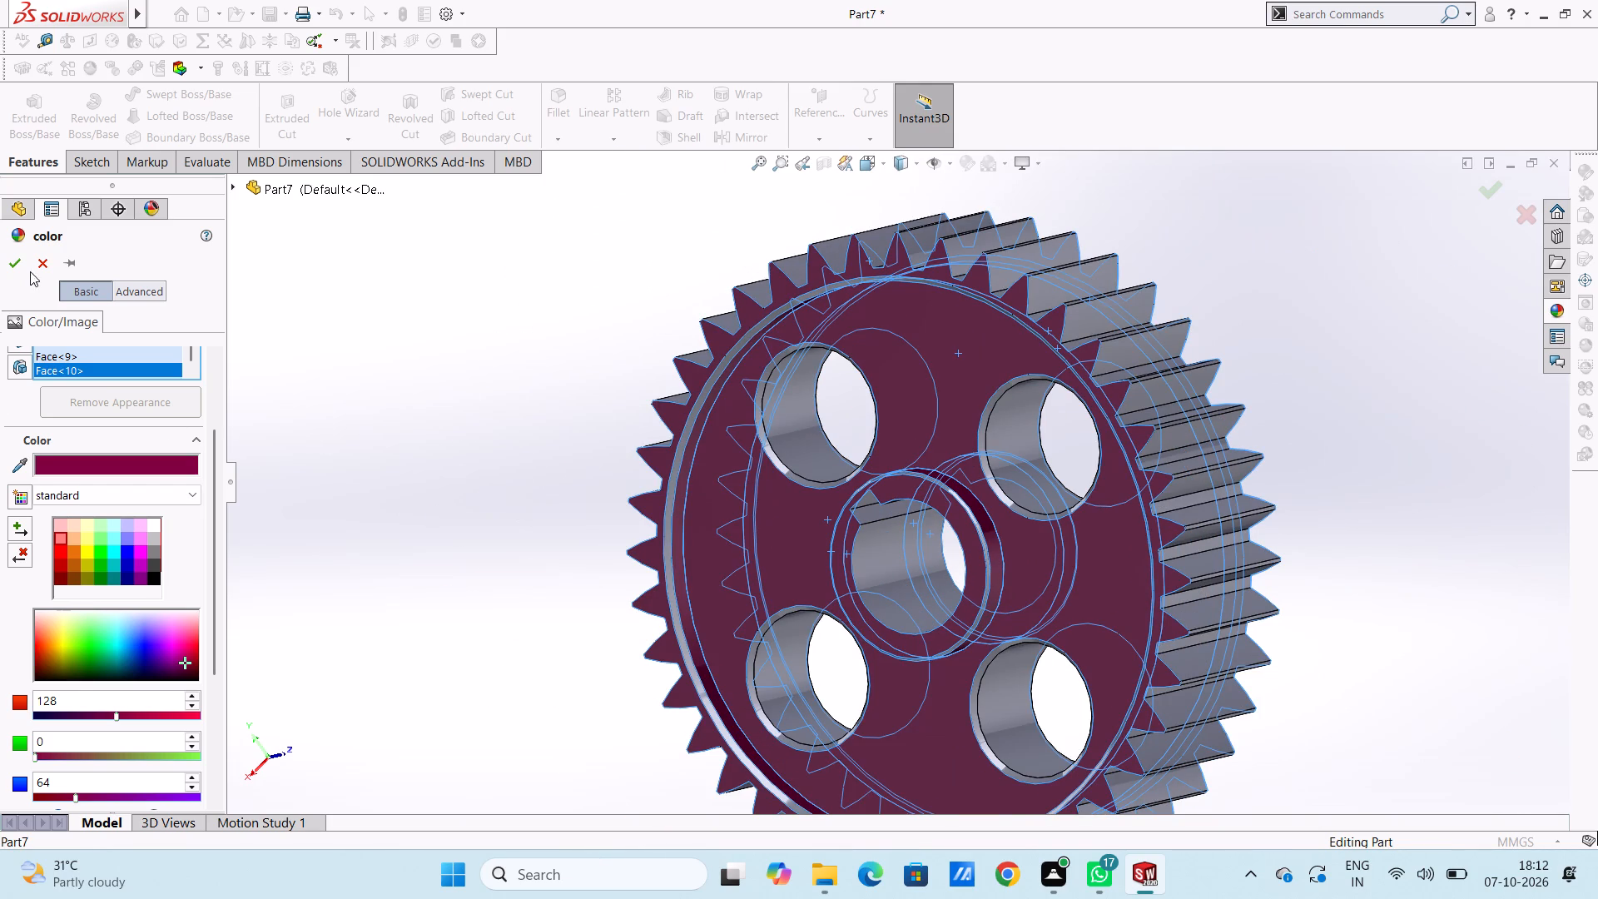
left_click(22, 266)
Examine the coloured gear, checking its painted faces, chamfers and tooth flanks.
scroll(533, 344, "up", 5)
middle_click_drag(648, 399, 658, 405)
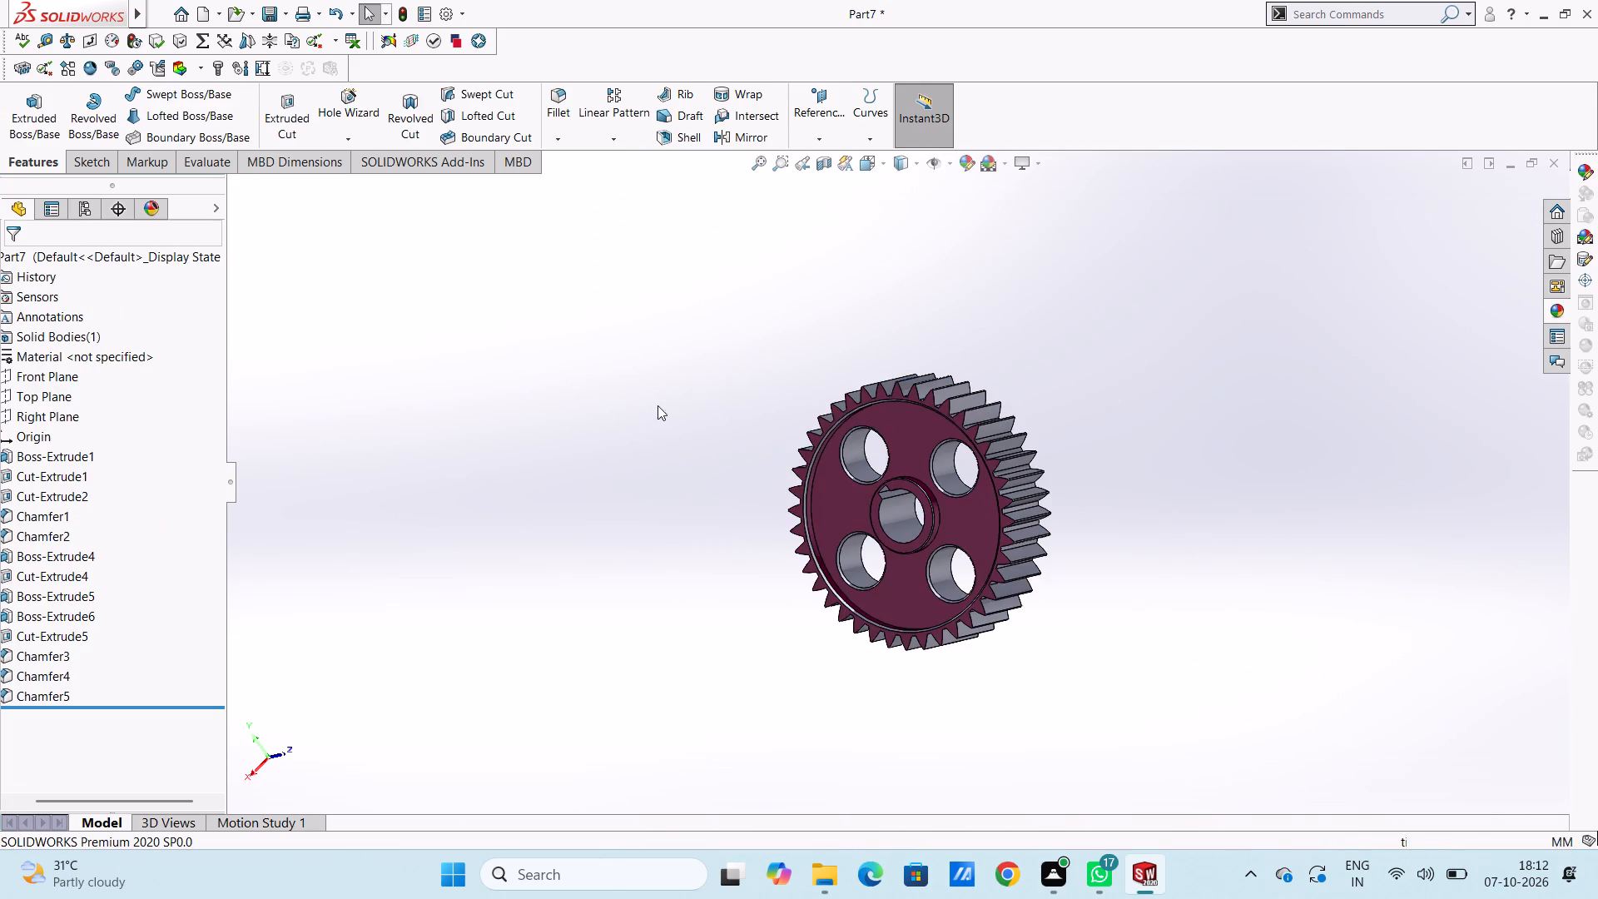
middle_click_drag(658, 405, 648, 547)
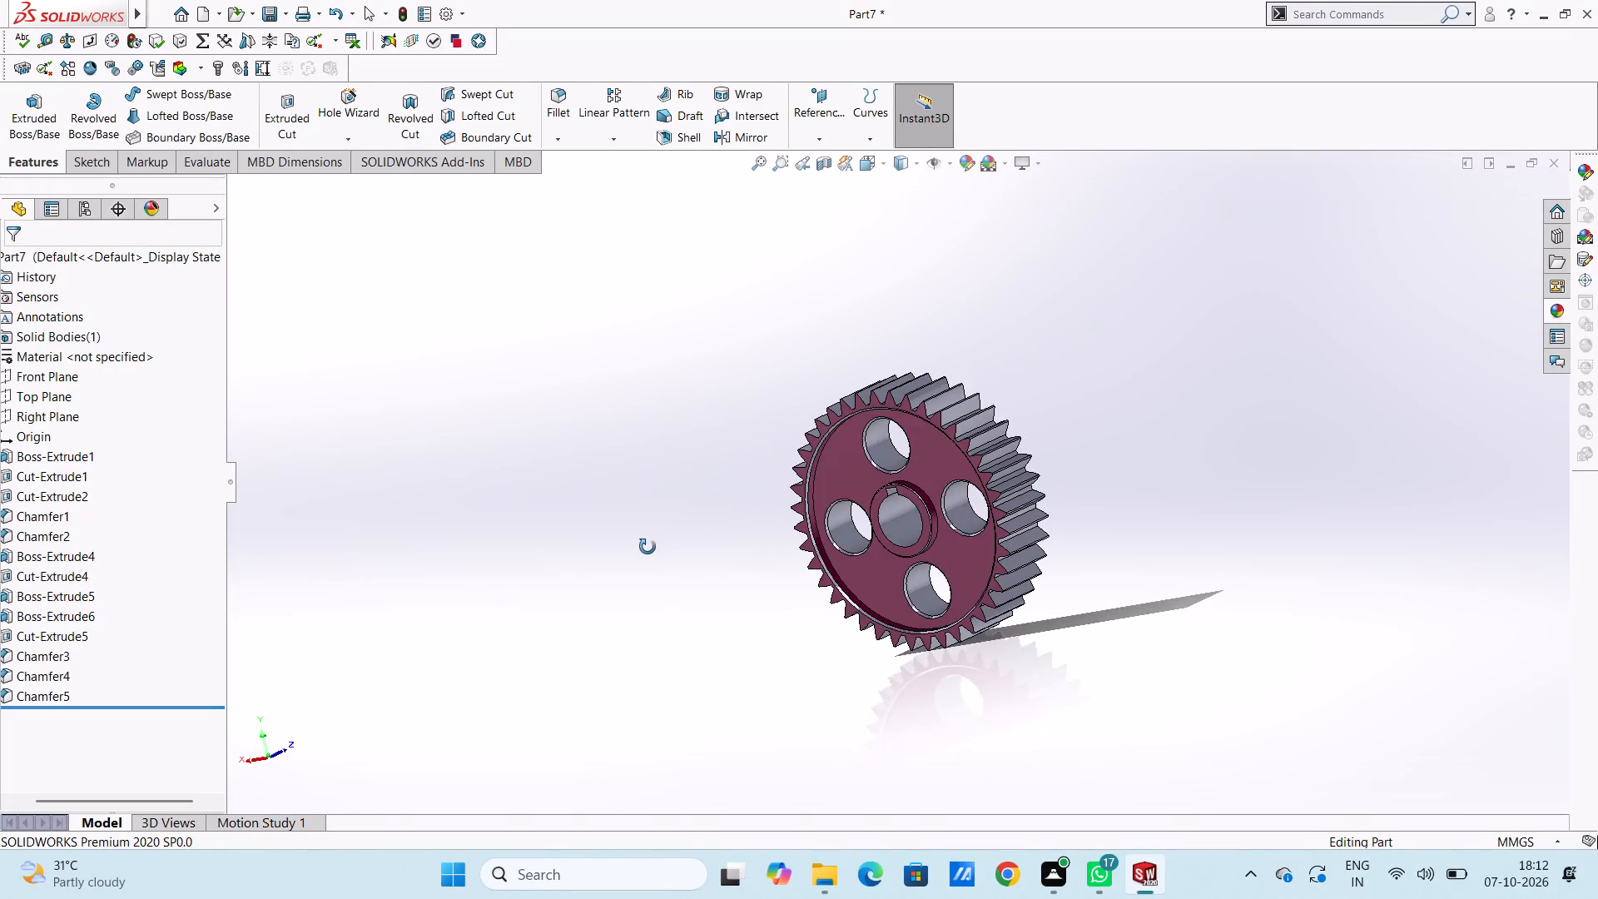
middle_click_drag(648, 547, 652, 504)
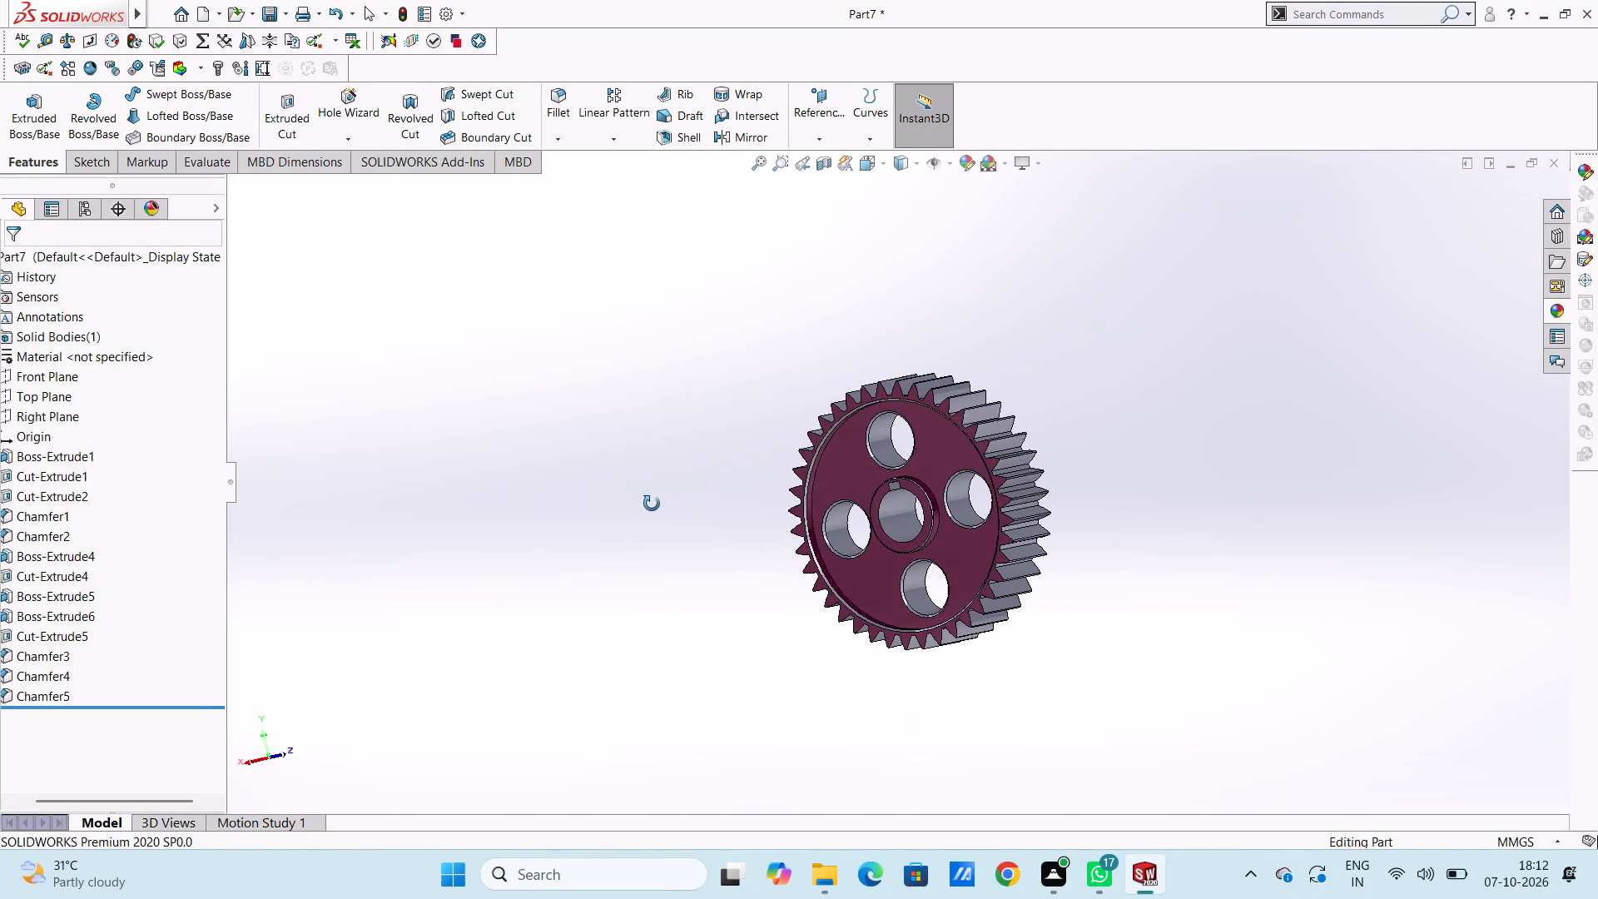
middle_click_drag(652, 504, 635, 506)
scroll(981, 425, "down", 5)
scroll(609, 524, "up", 3)
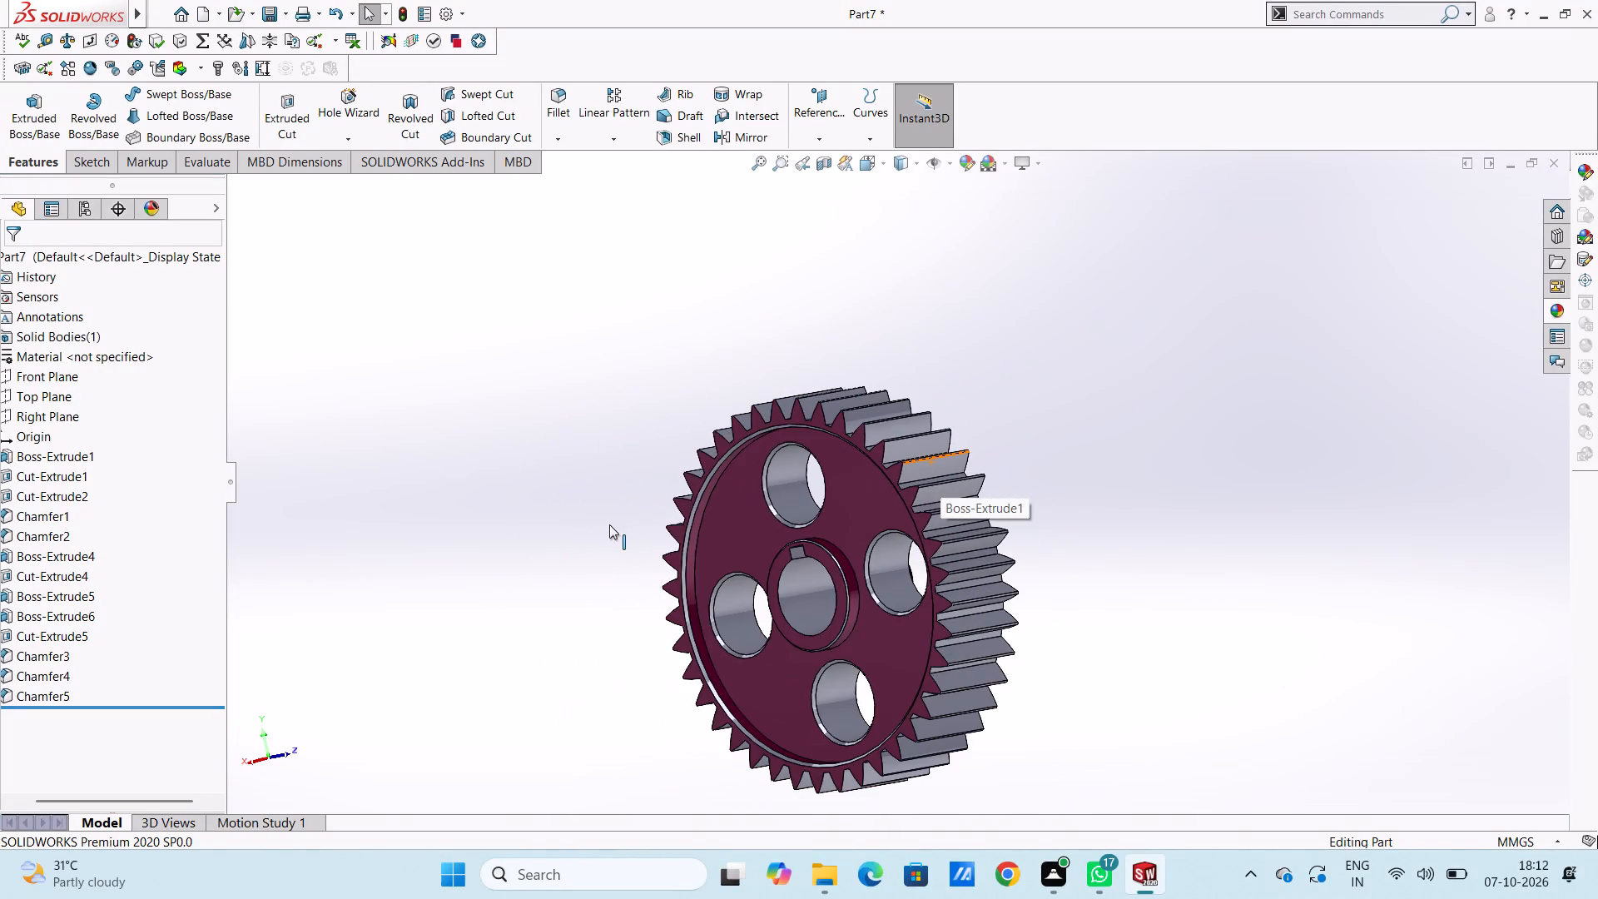
scroll(684, 508, "down", 2)
left_click(522, 447)
scroll(524, 446, "up", 4)
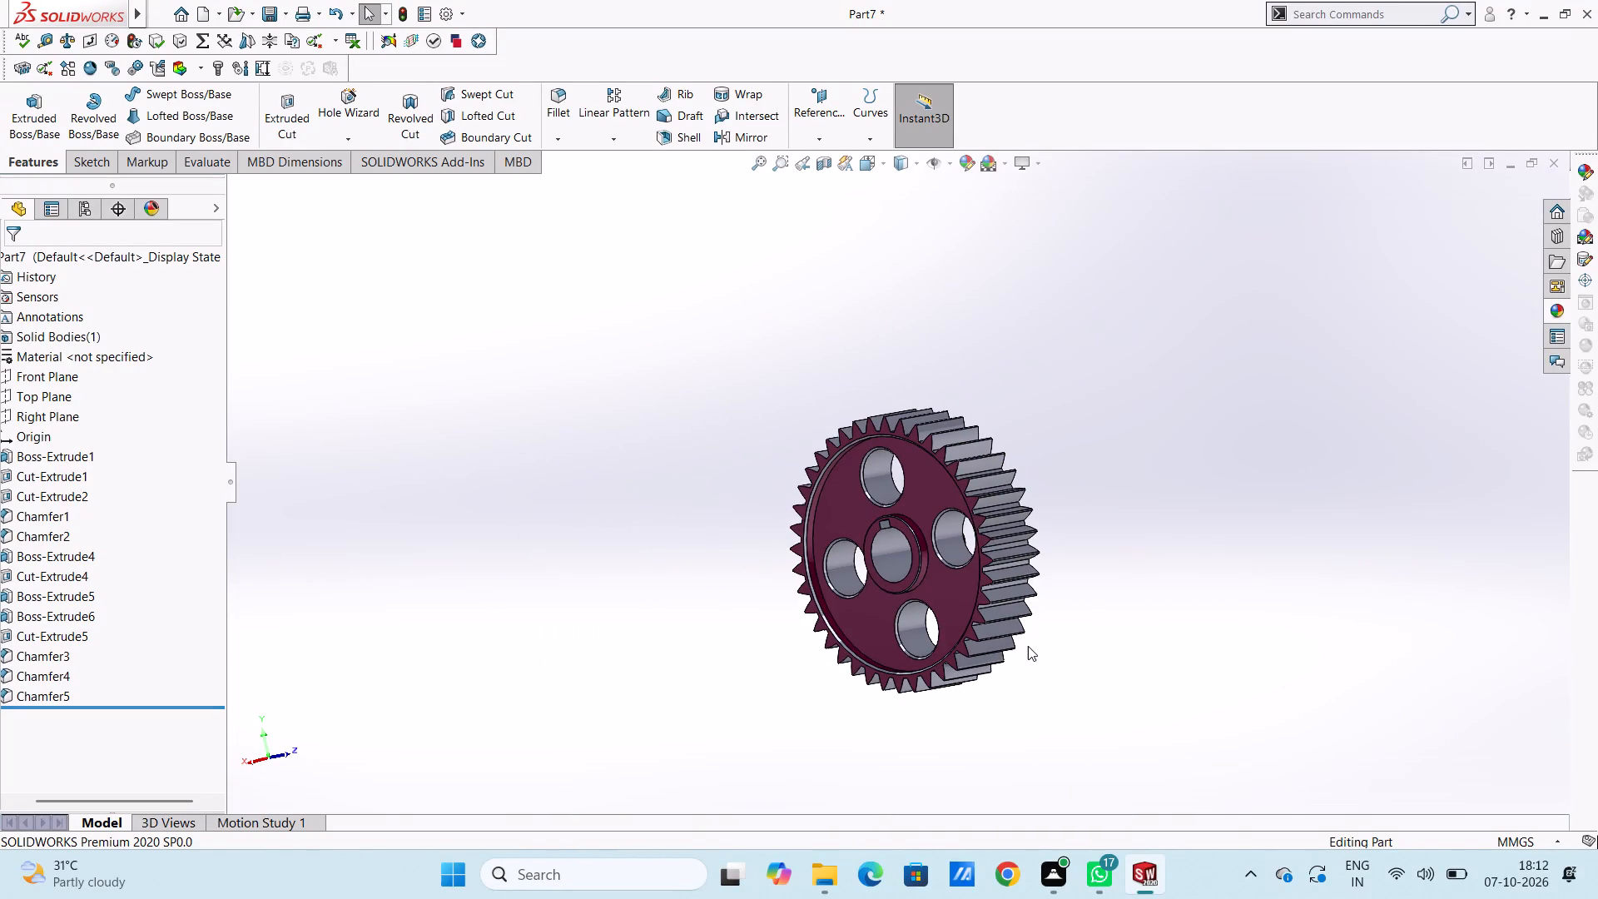
scroll(1028, 646, "down", 3)
scroll(504, 367, "up", 1)
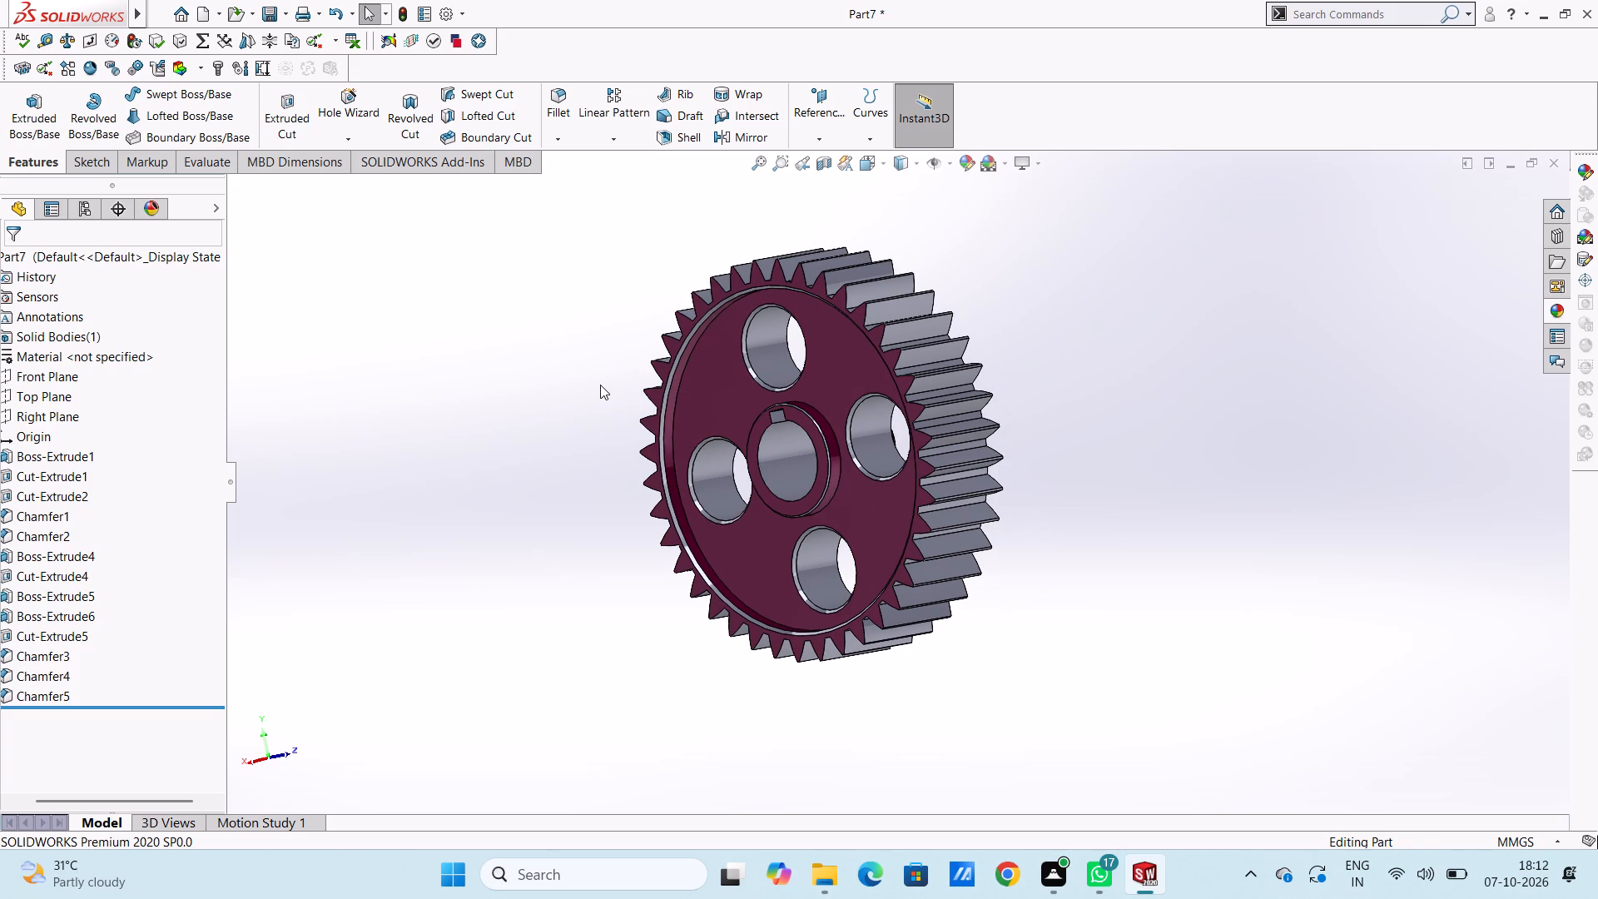
scroll(600, 384, "up", 2)
scroll(727, 417, "down", 3)
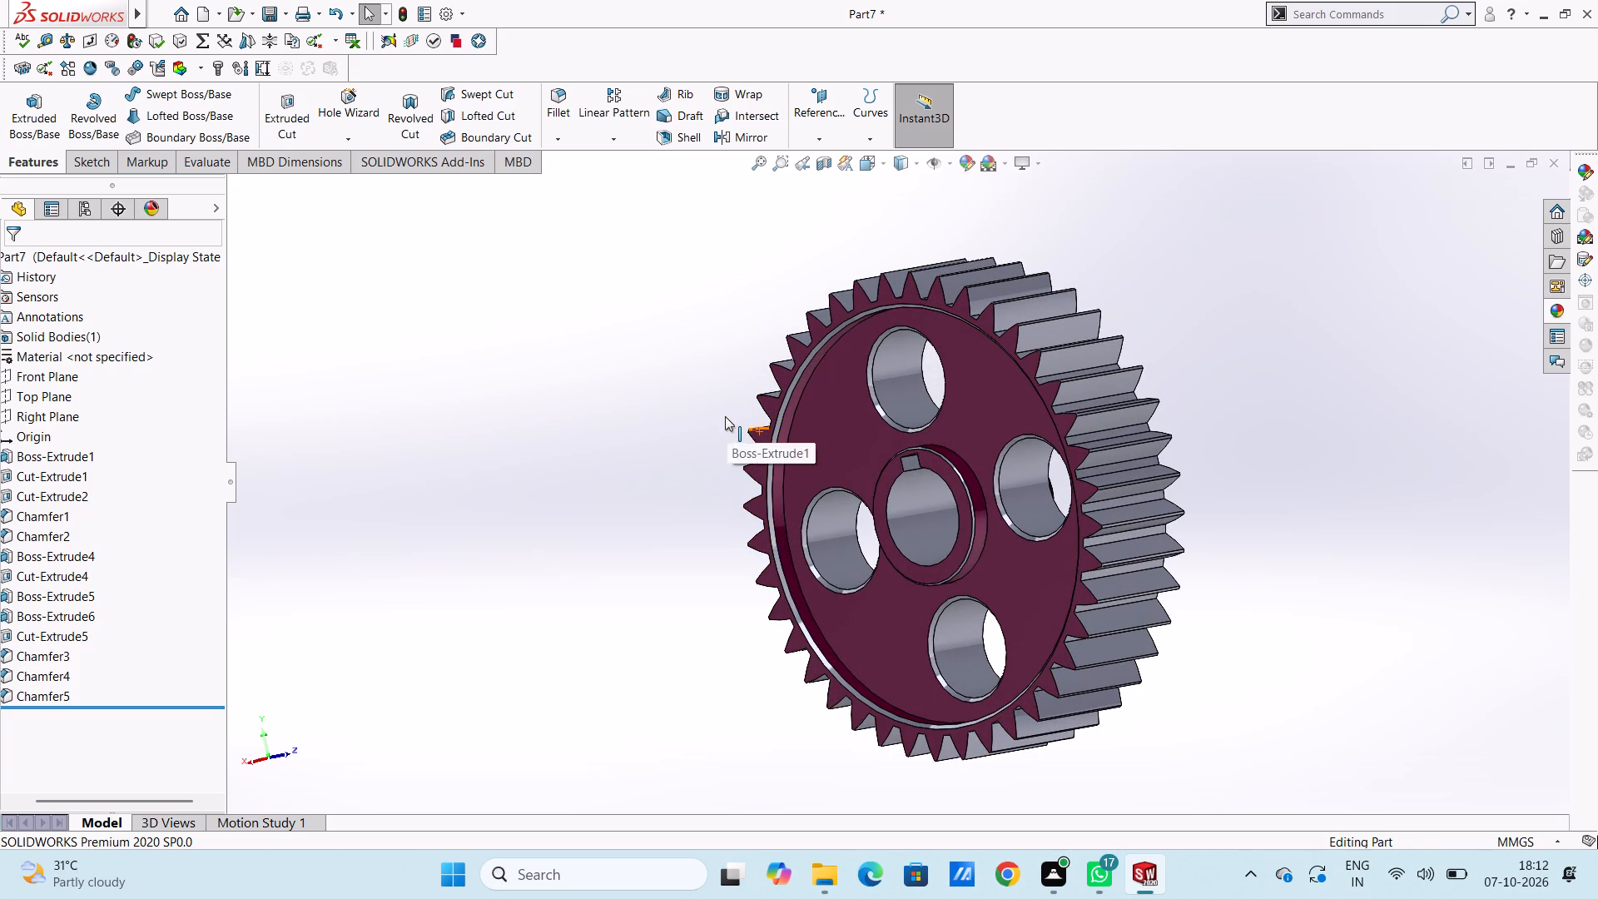
Try red swatches as the whole part's base colour, picking the light red one (RGB 255, 128, 128).
left_click(968, 168)
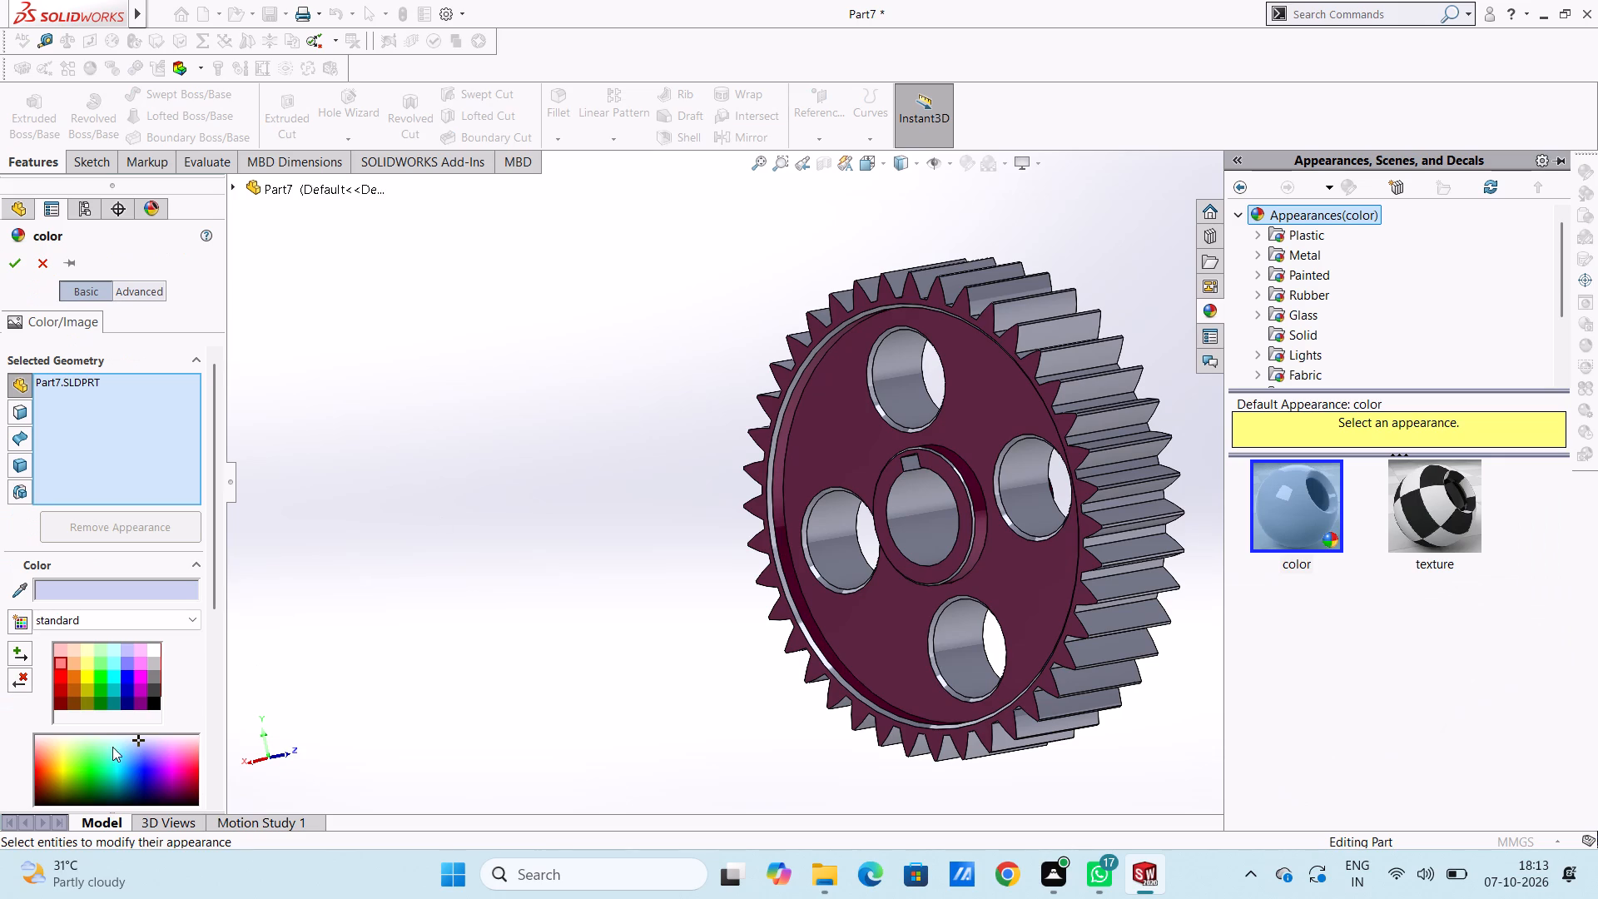
left_click(57, 664)
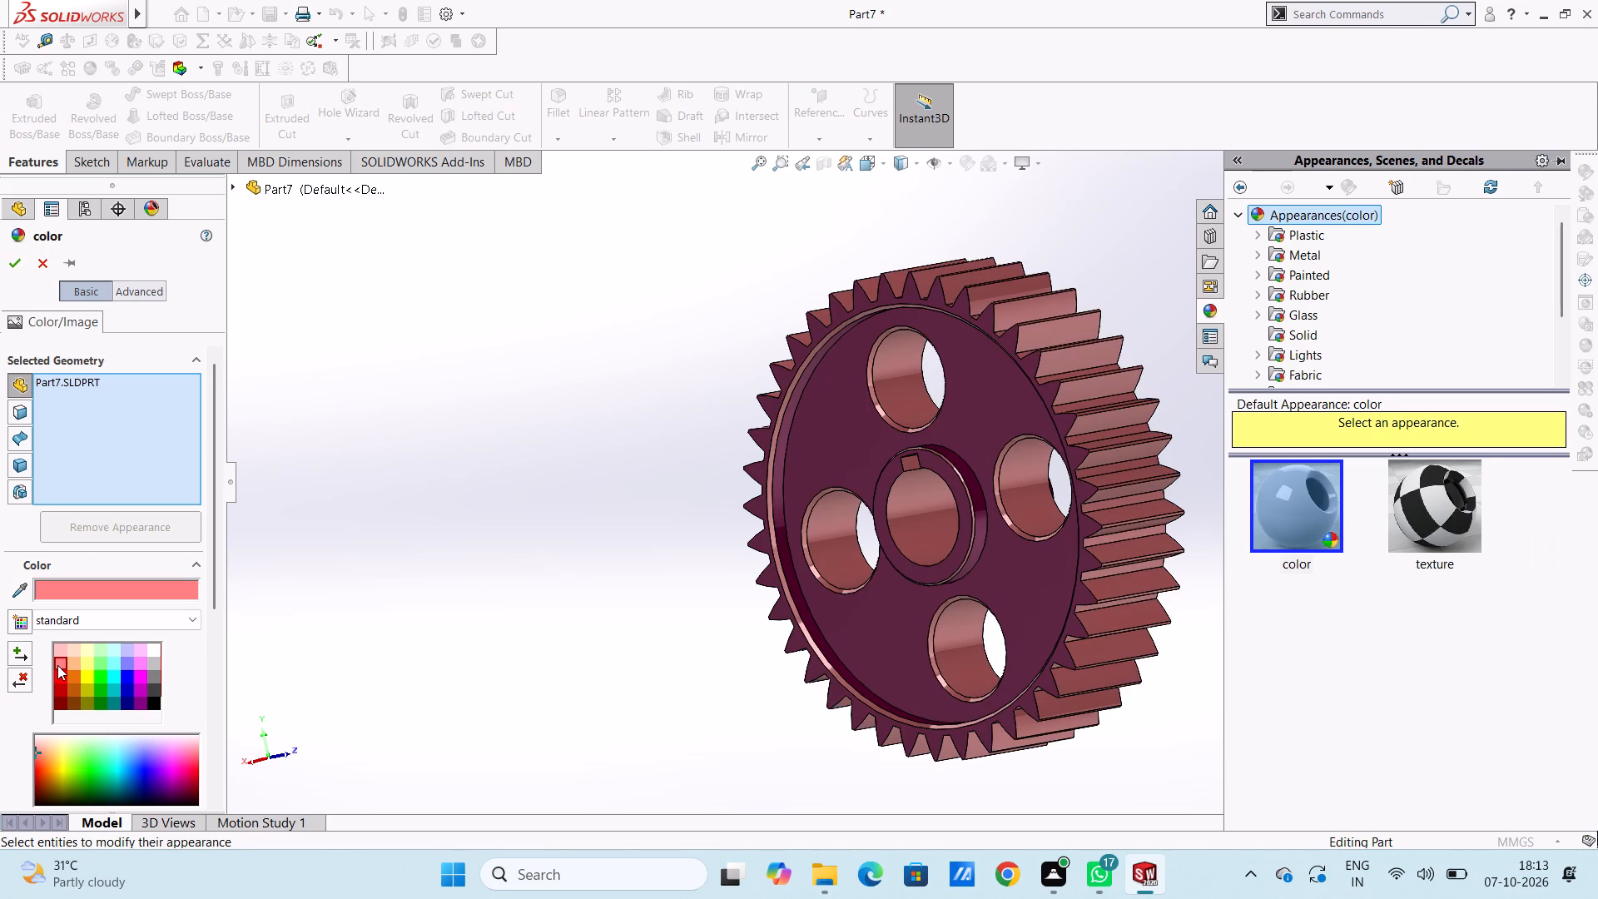
left_click(60, 664)
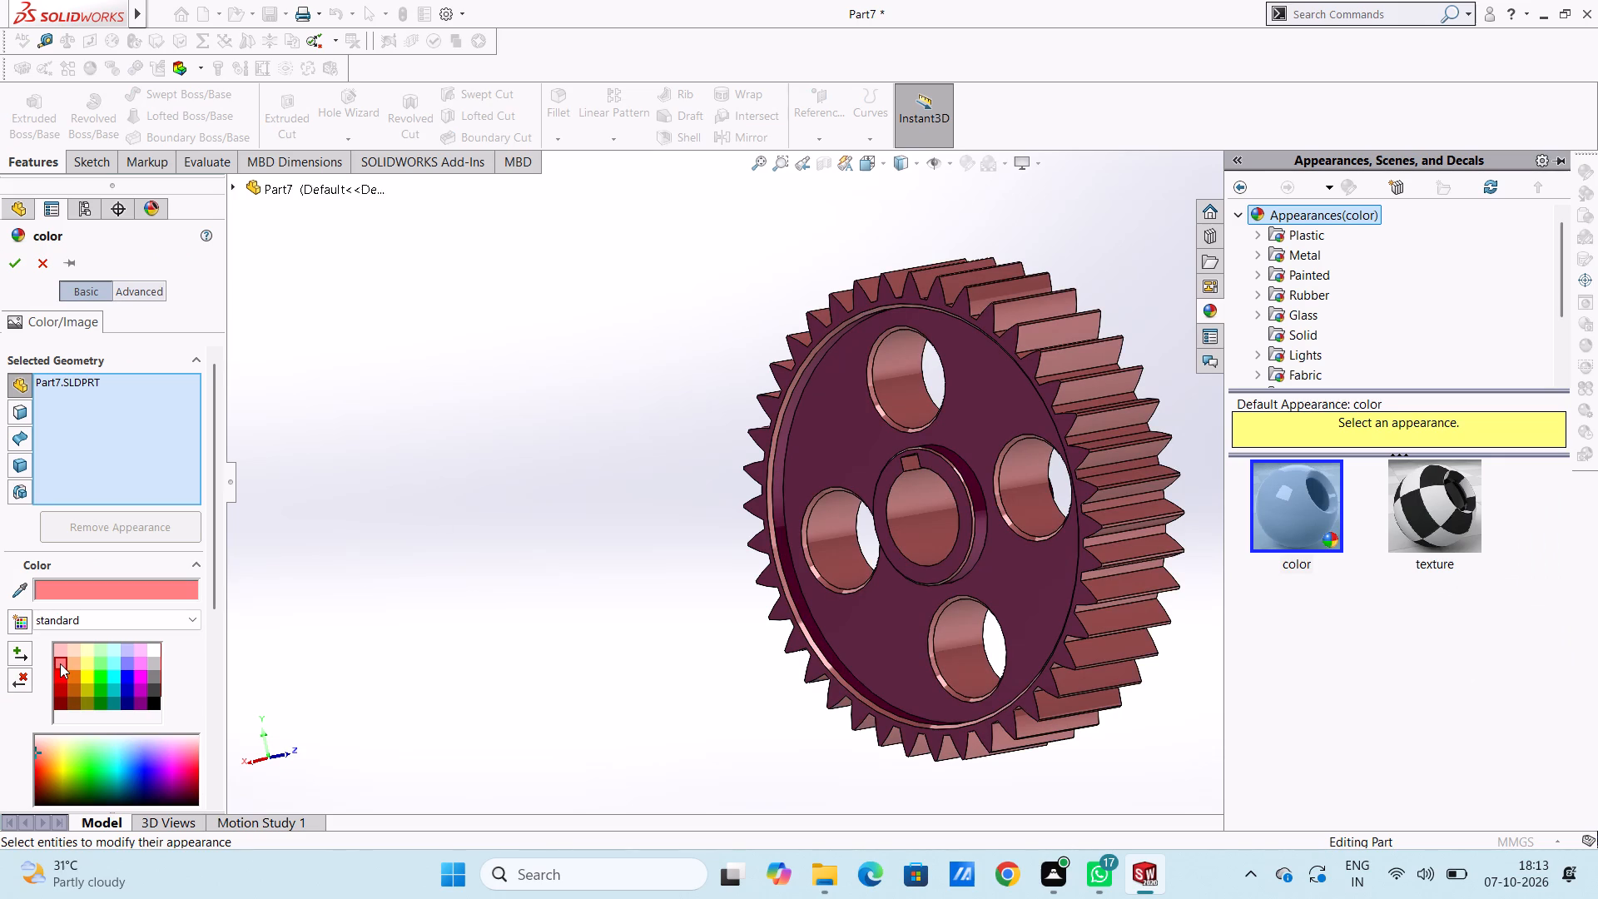
left_click(63, 653)
left_click(61, 661)
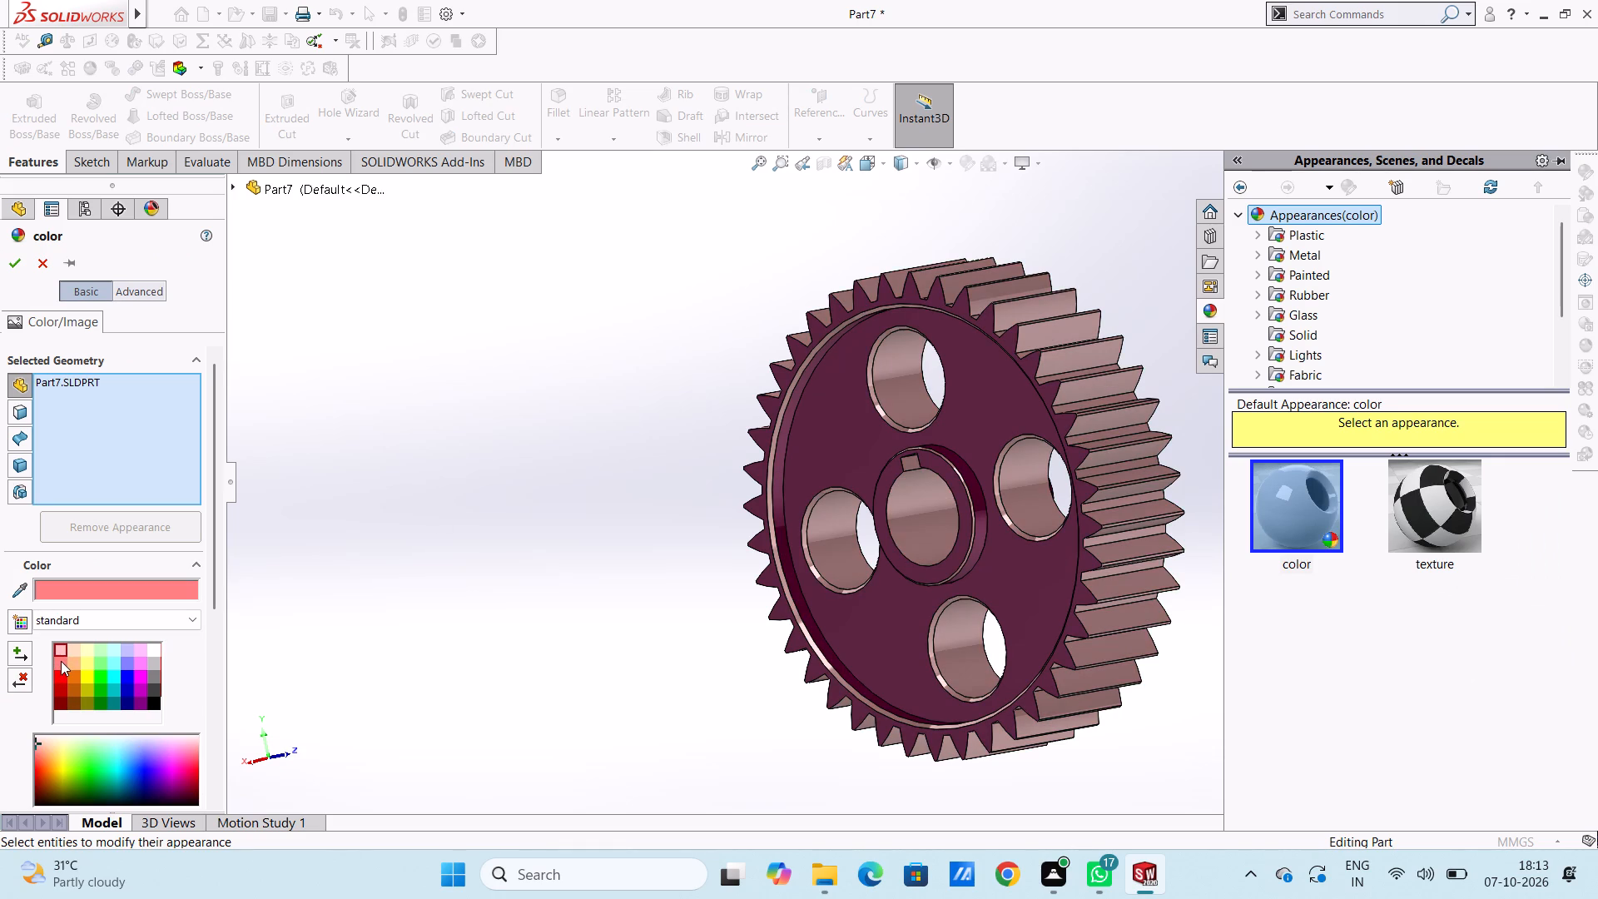
left_click(60, 679)
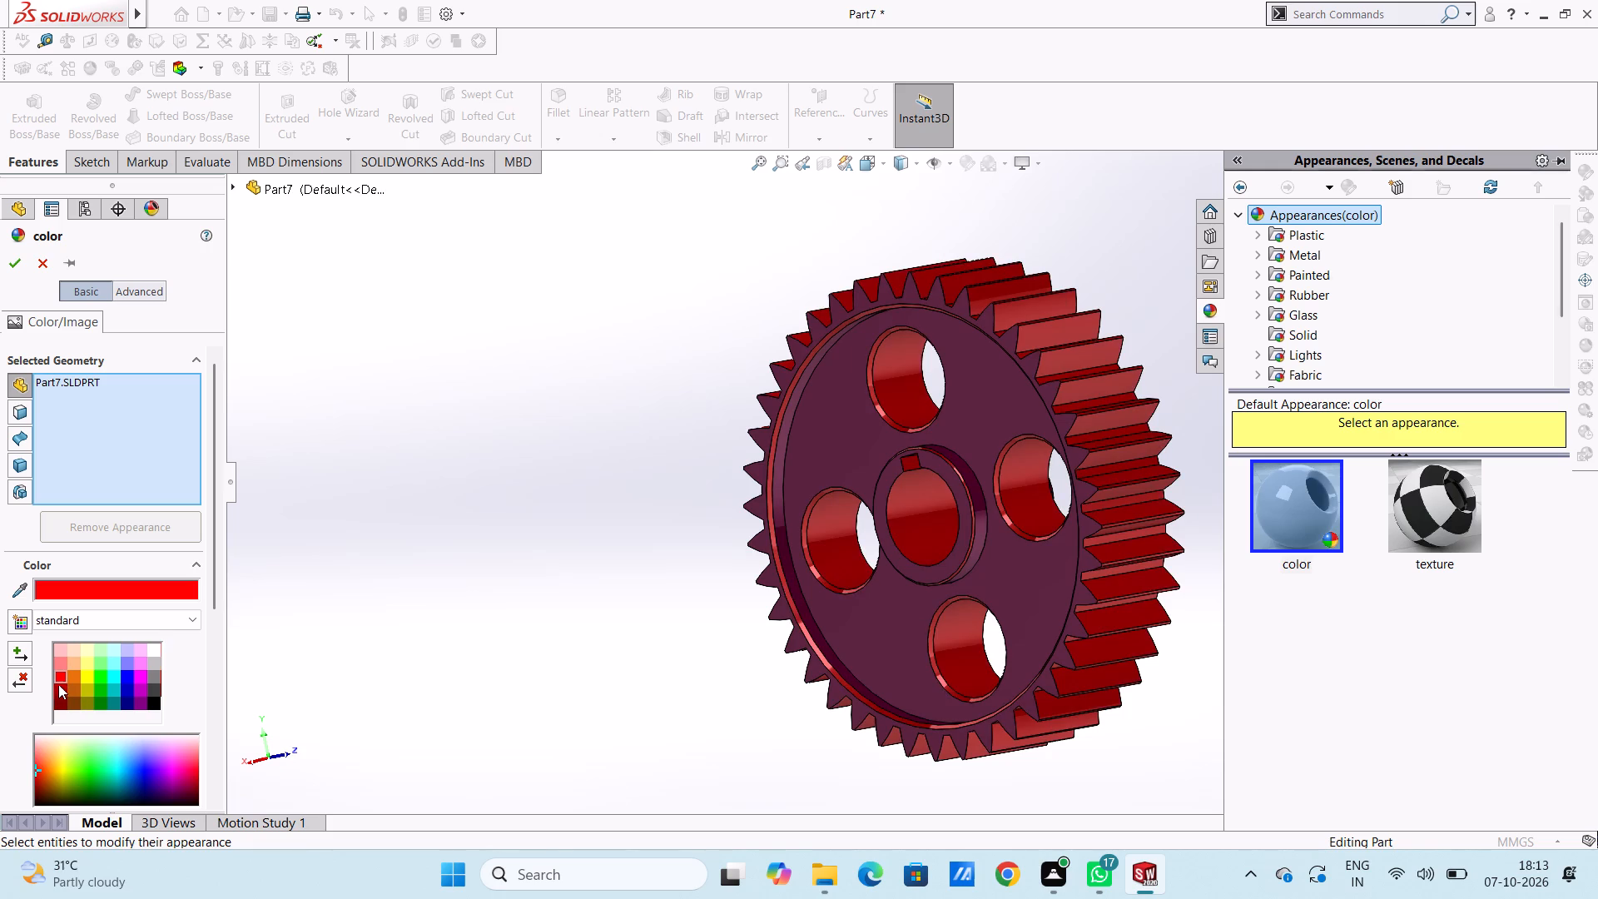
left_click(57, 686)
left_click(59, 669)
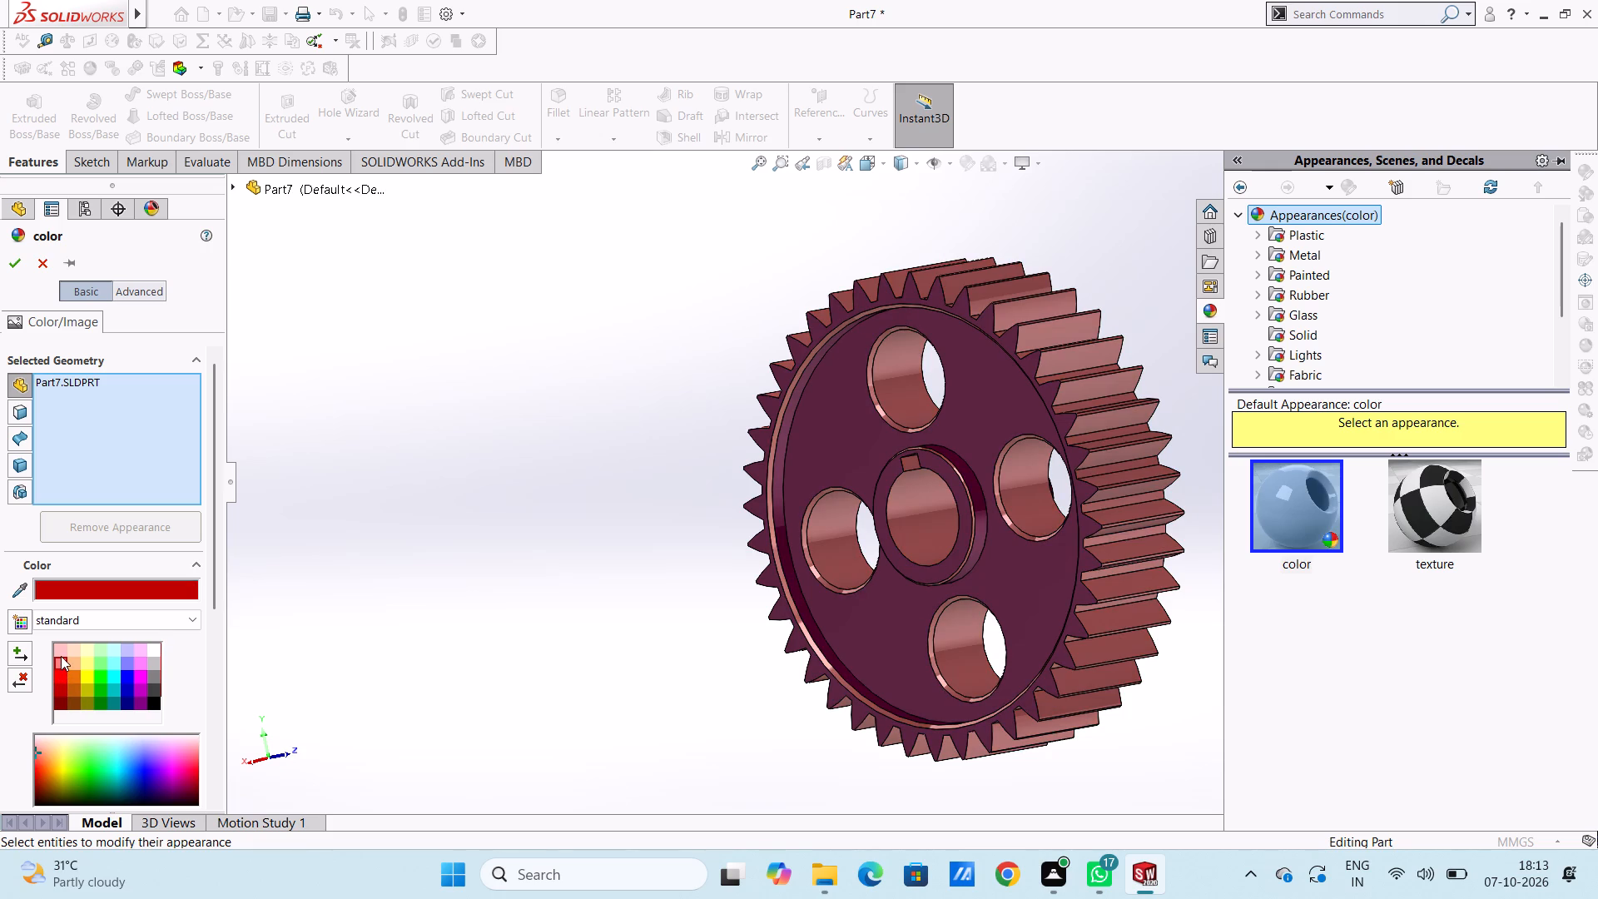
left_click(61, 656)
left_click(59, 676)
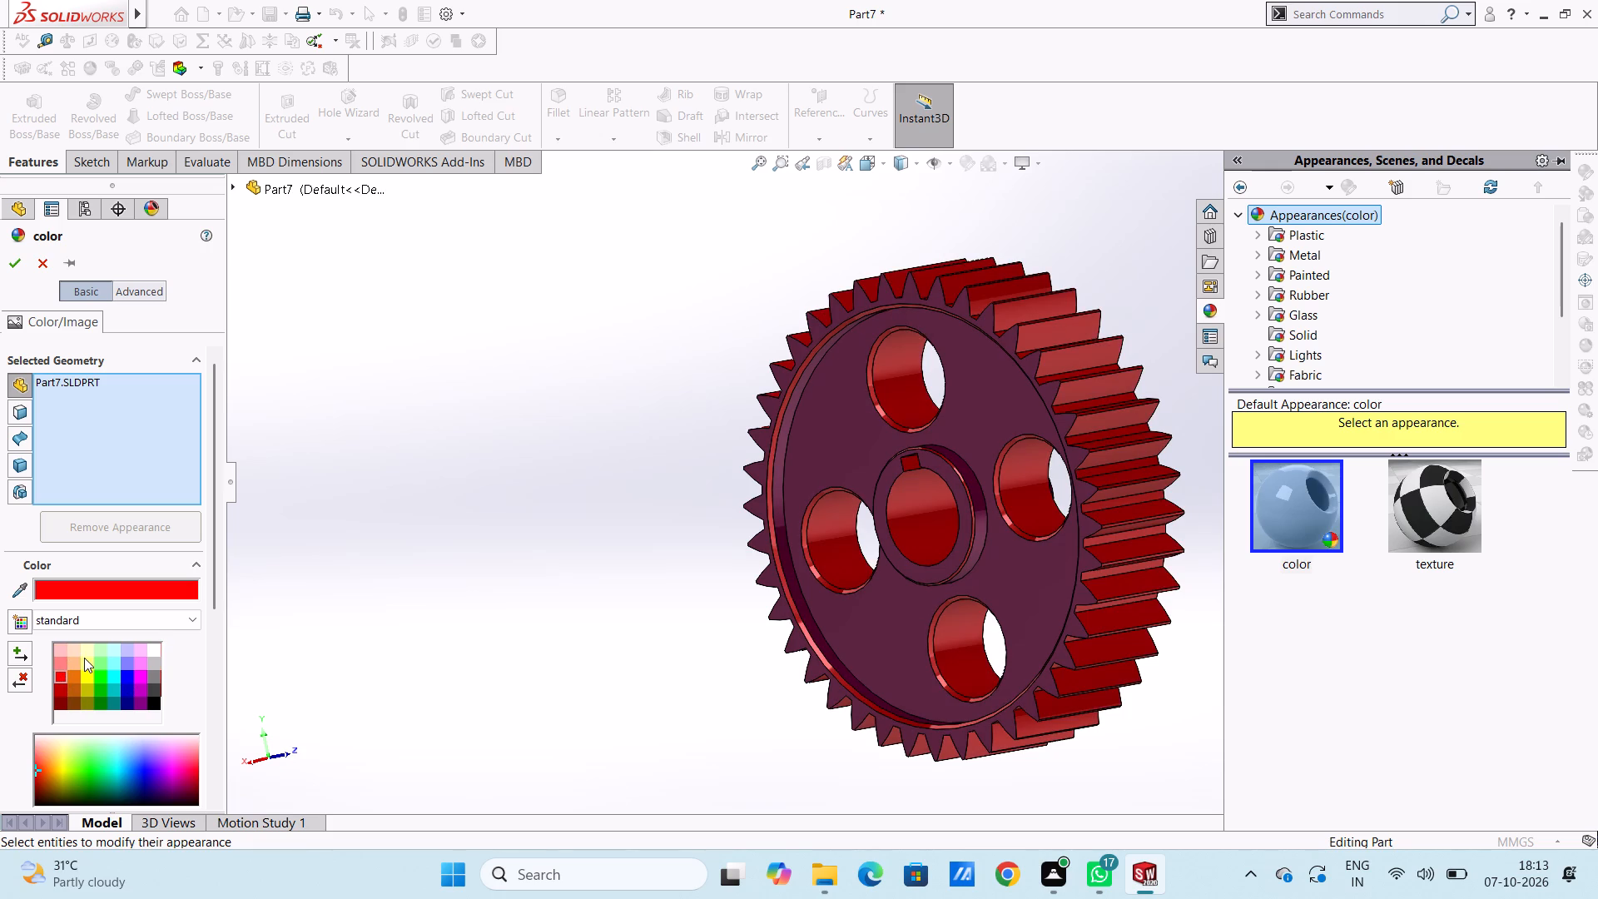
left_click(62, 663)
Adjust the part's base colour to red 174, green 90, blue 128 and accept it.
scroll(132, 692, "down", 4)
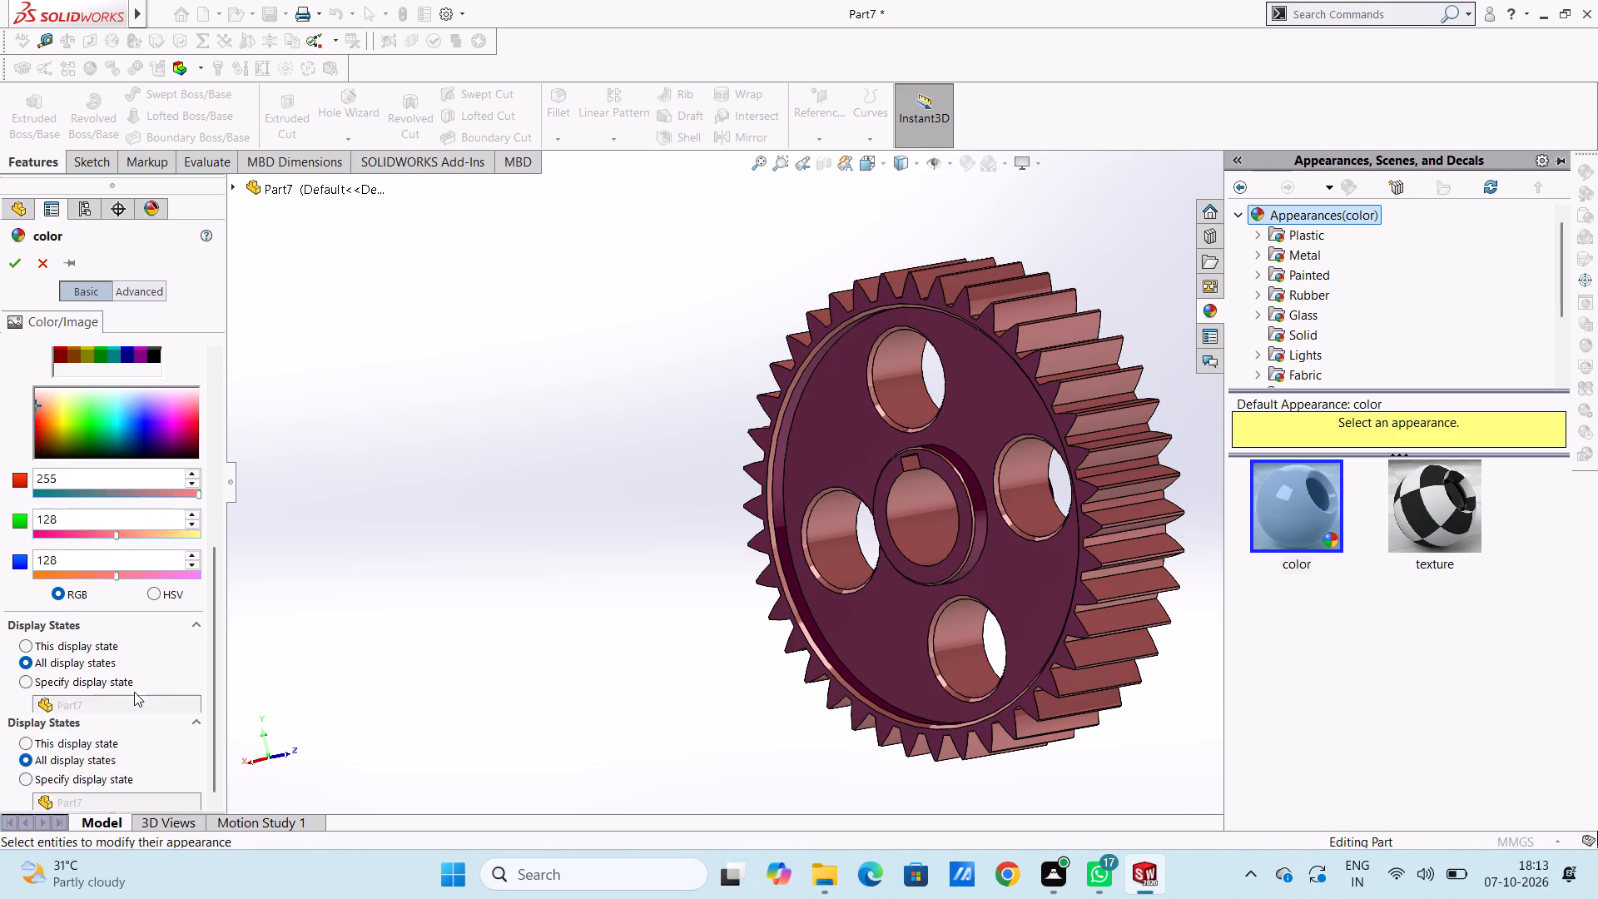
left_click(92, 534)
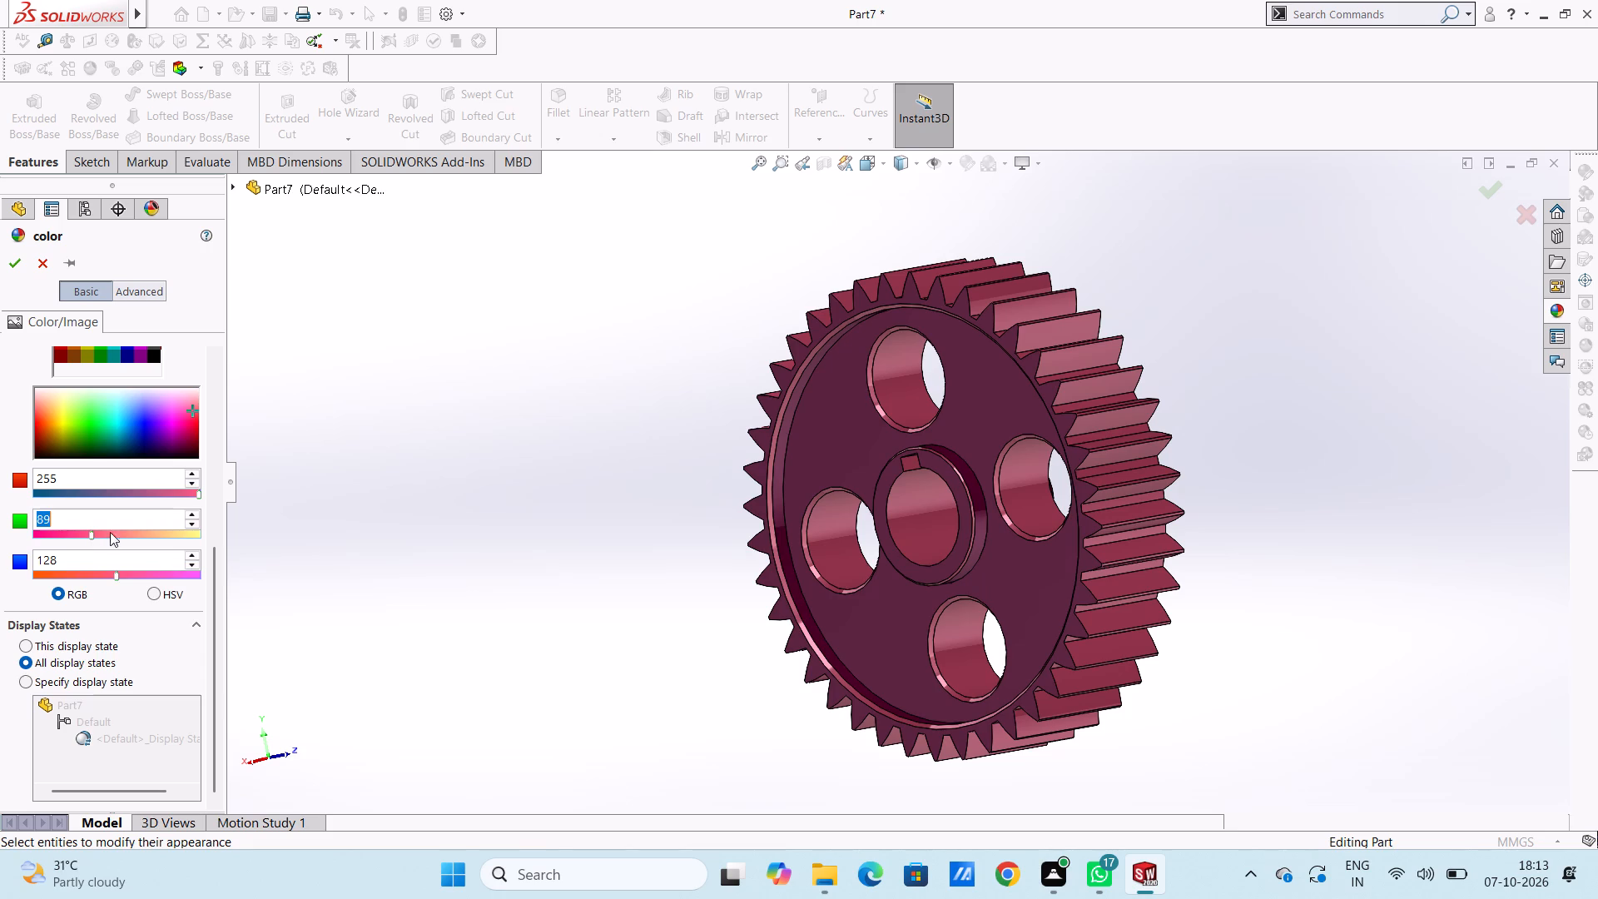
left_click(147, 489)
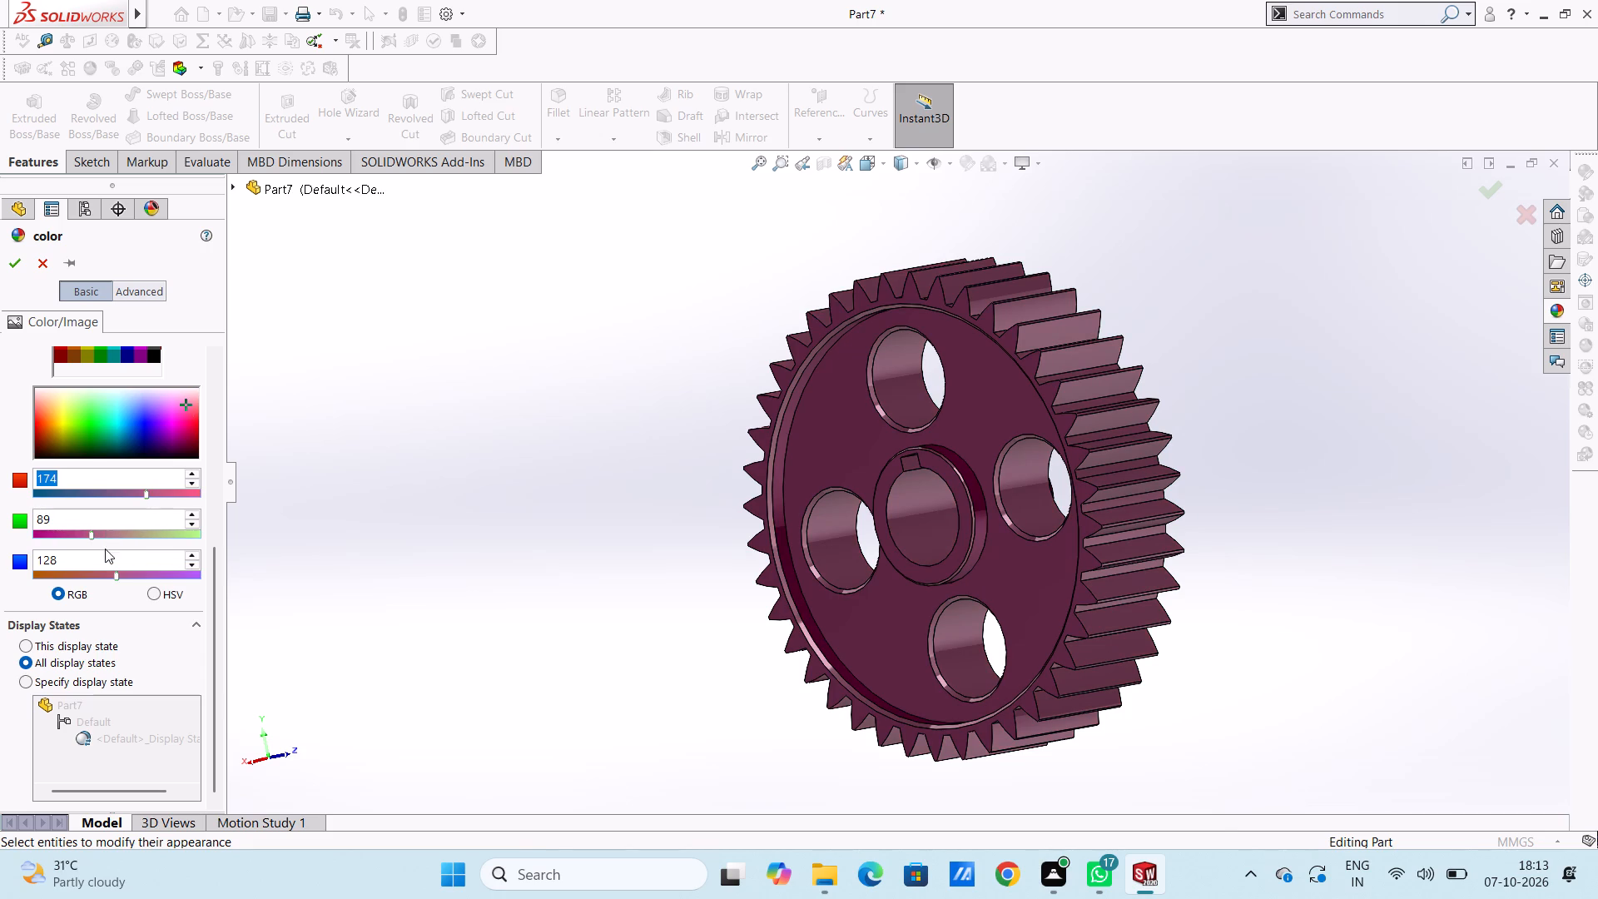
left_click(81, 534)
left_click(100, 538)
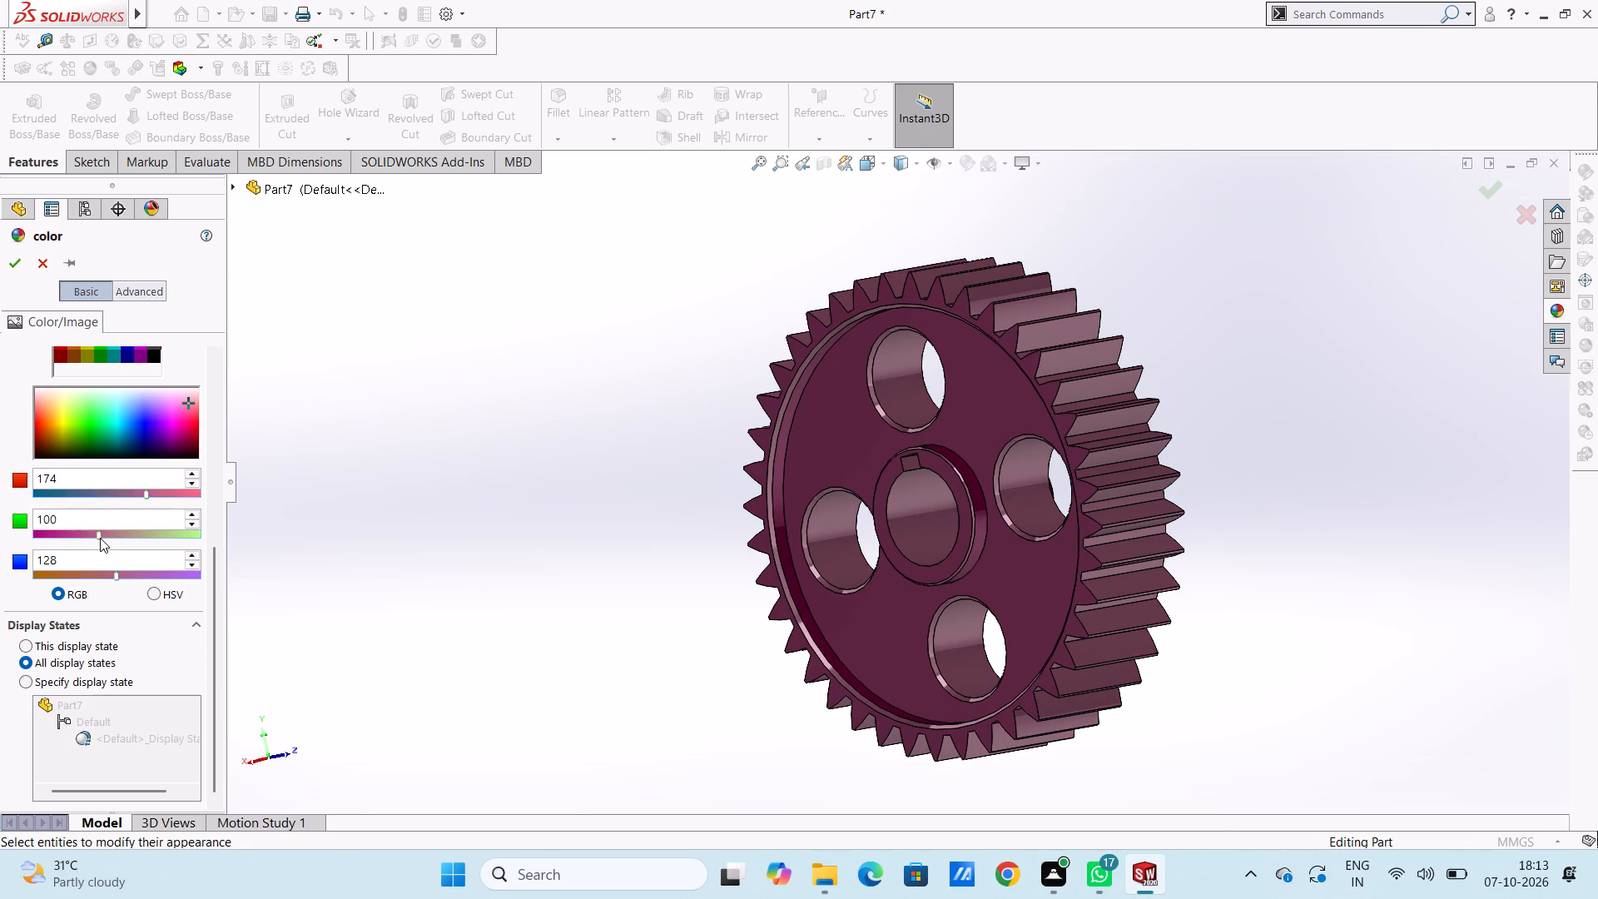
left_click(117, 534)
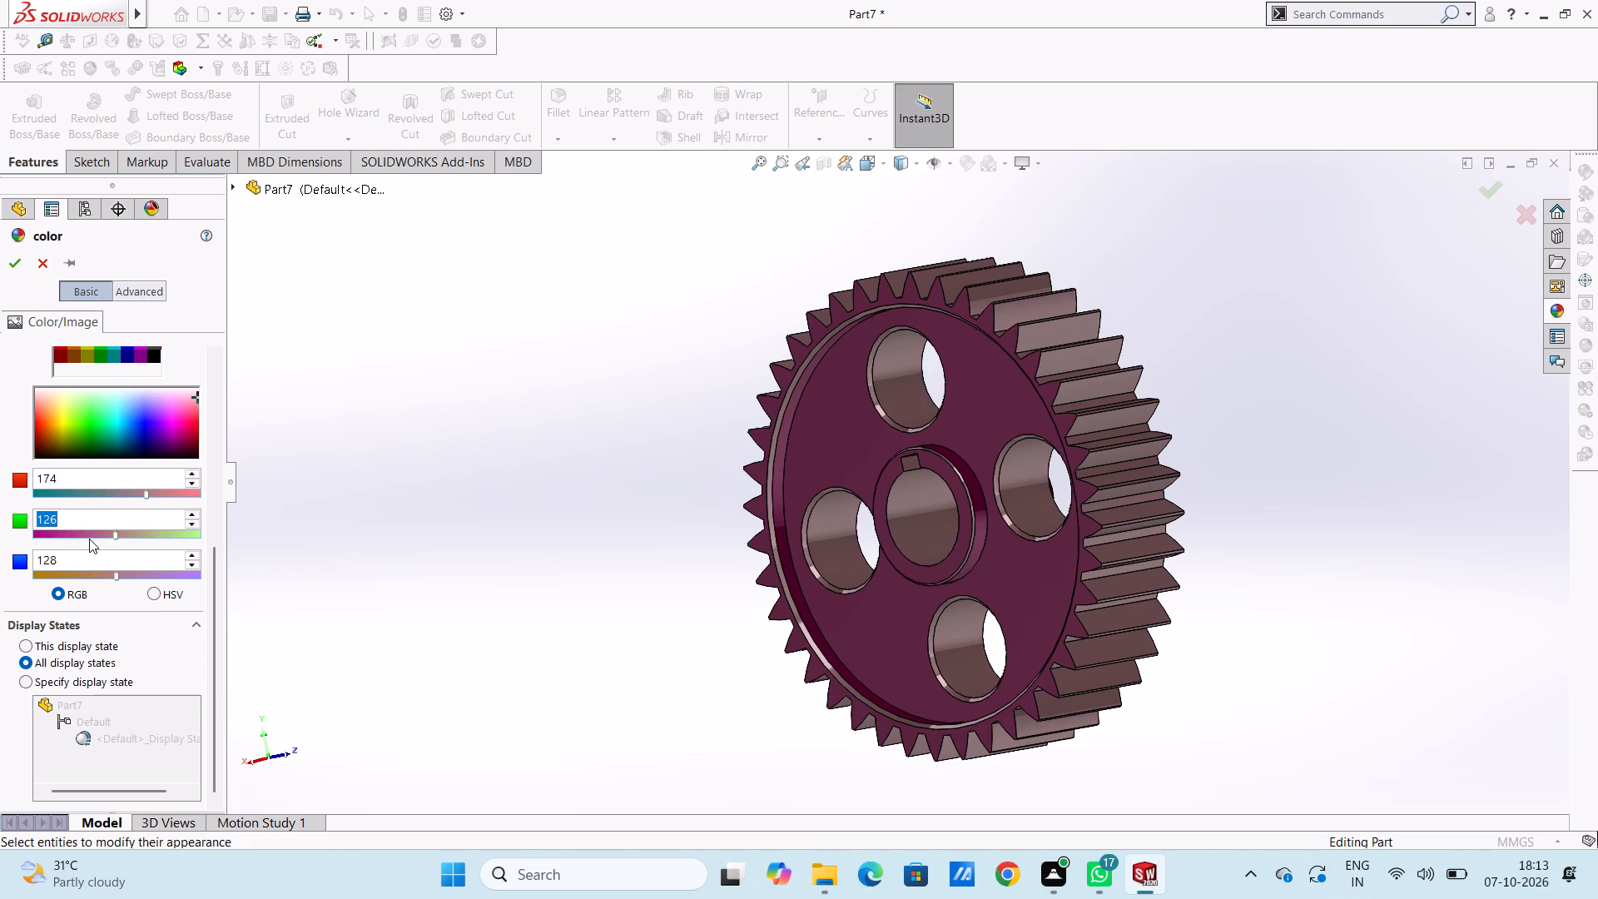
left_click(93, 536)
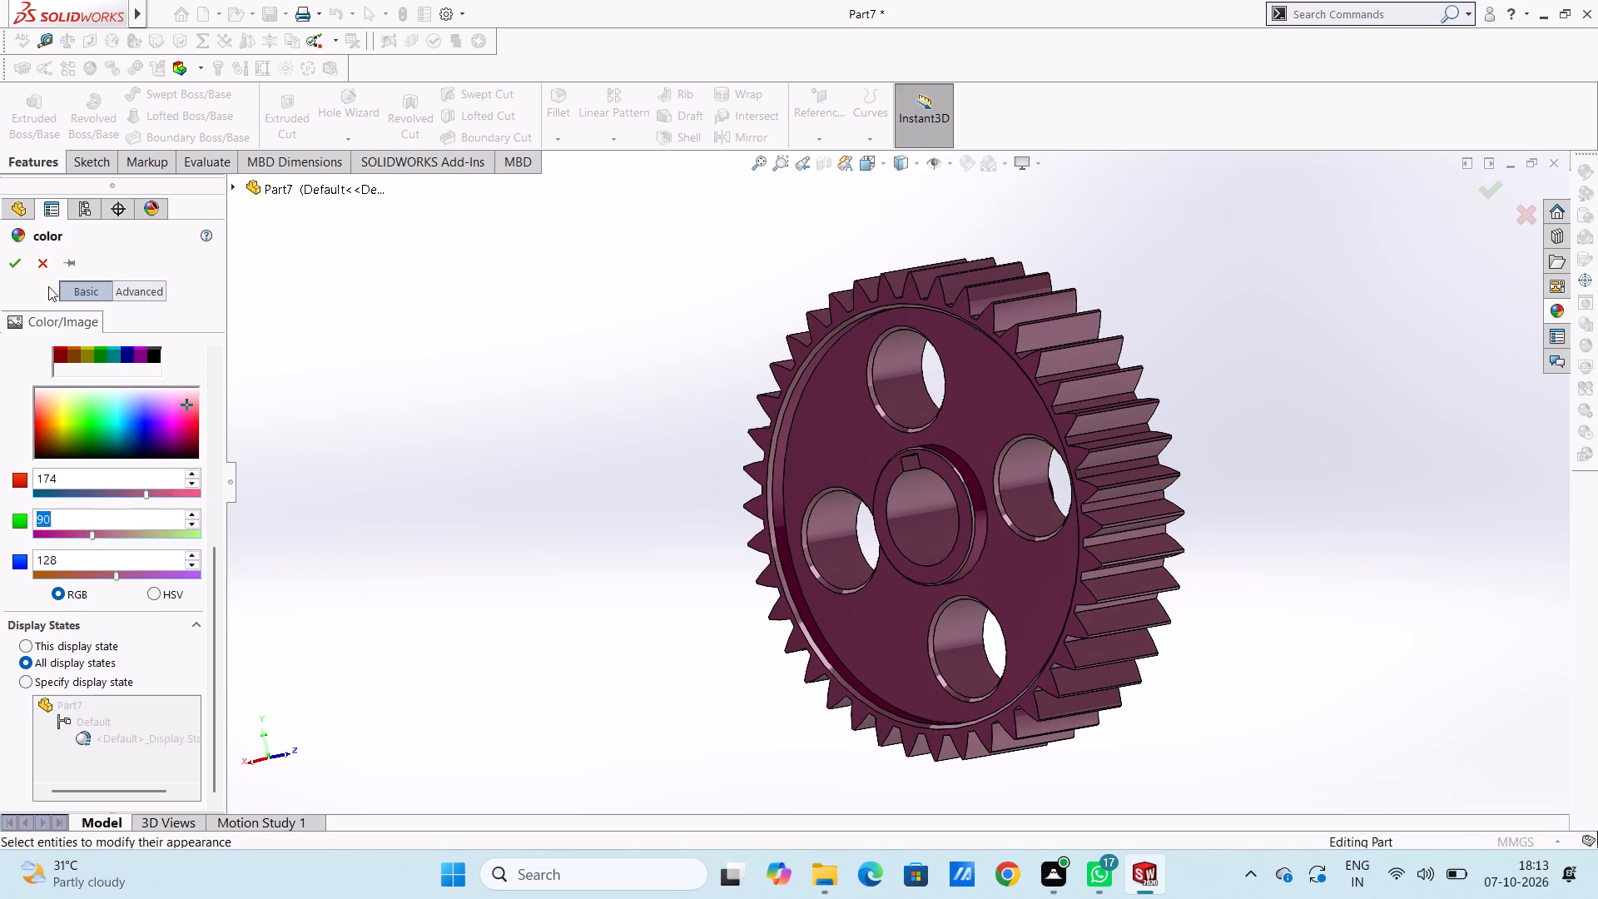
left_click(8, 264)
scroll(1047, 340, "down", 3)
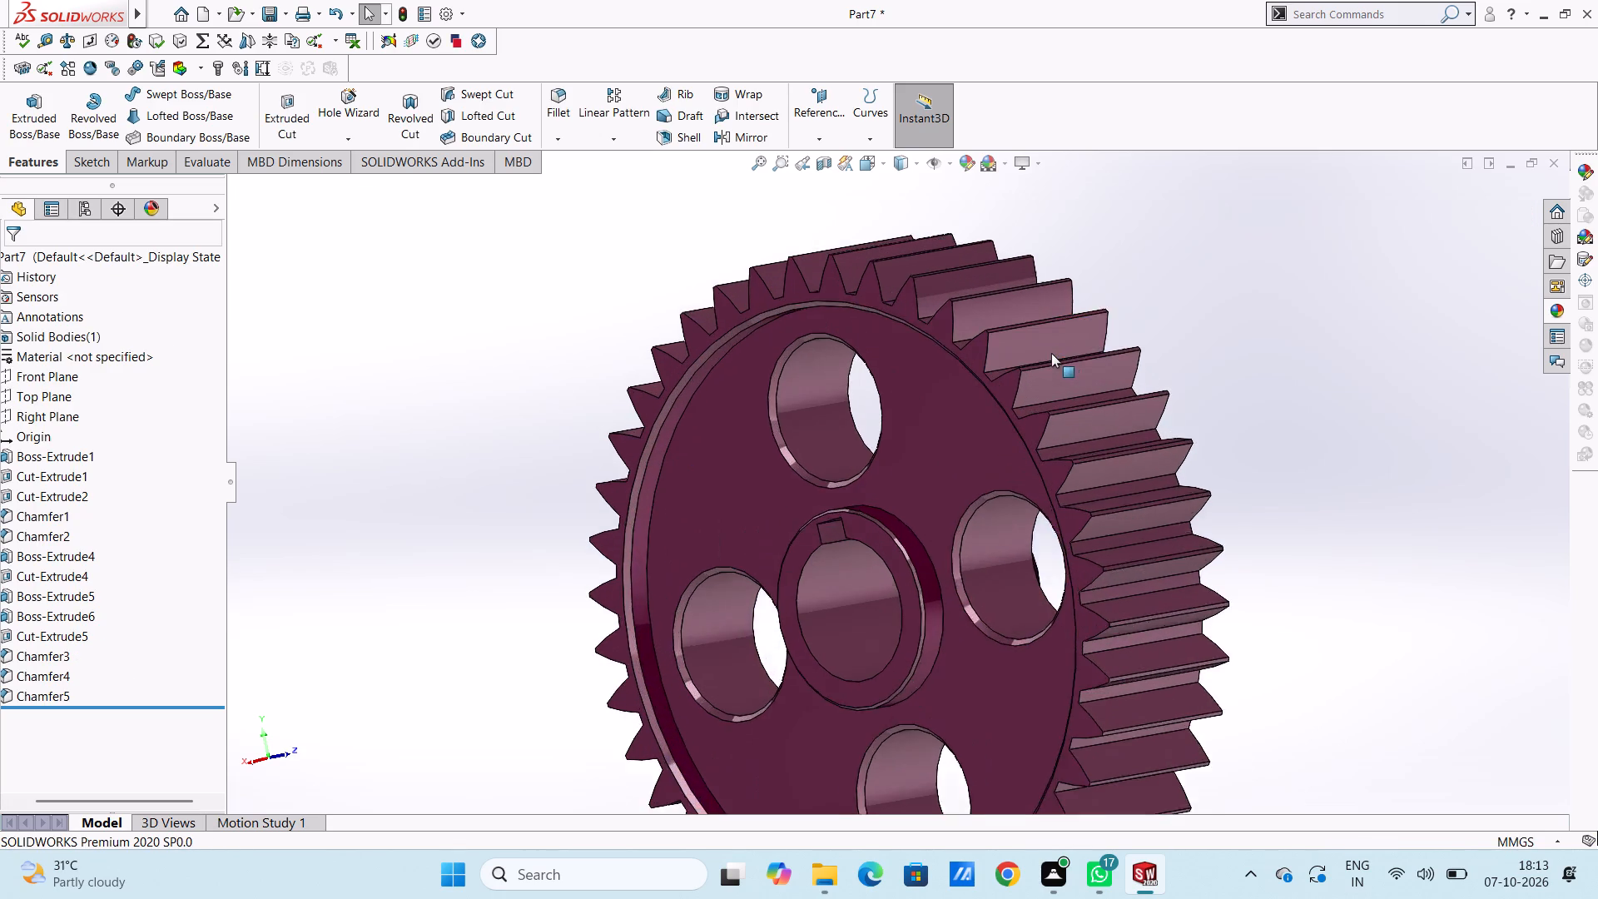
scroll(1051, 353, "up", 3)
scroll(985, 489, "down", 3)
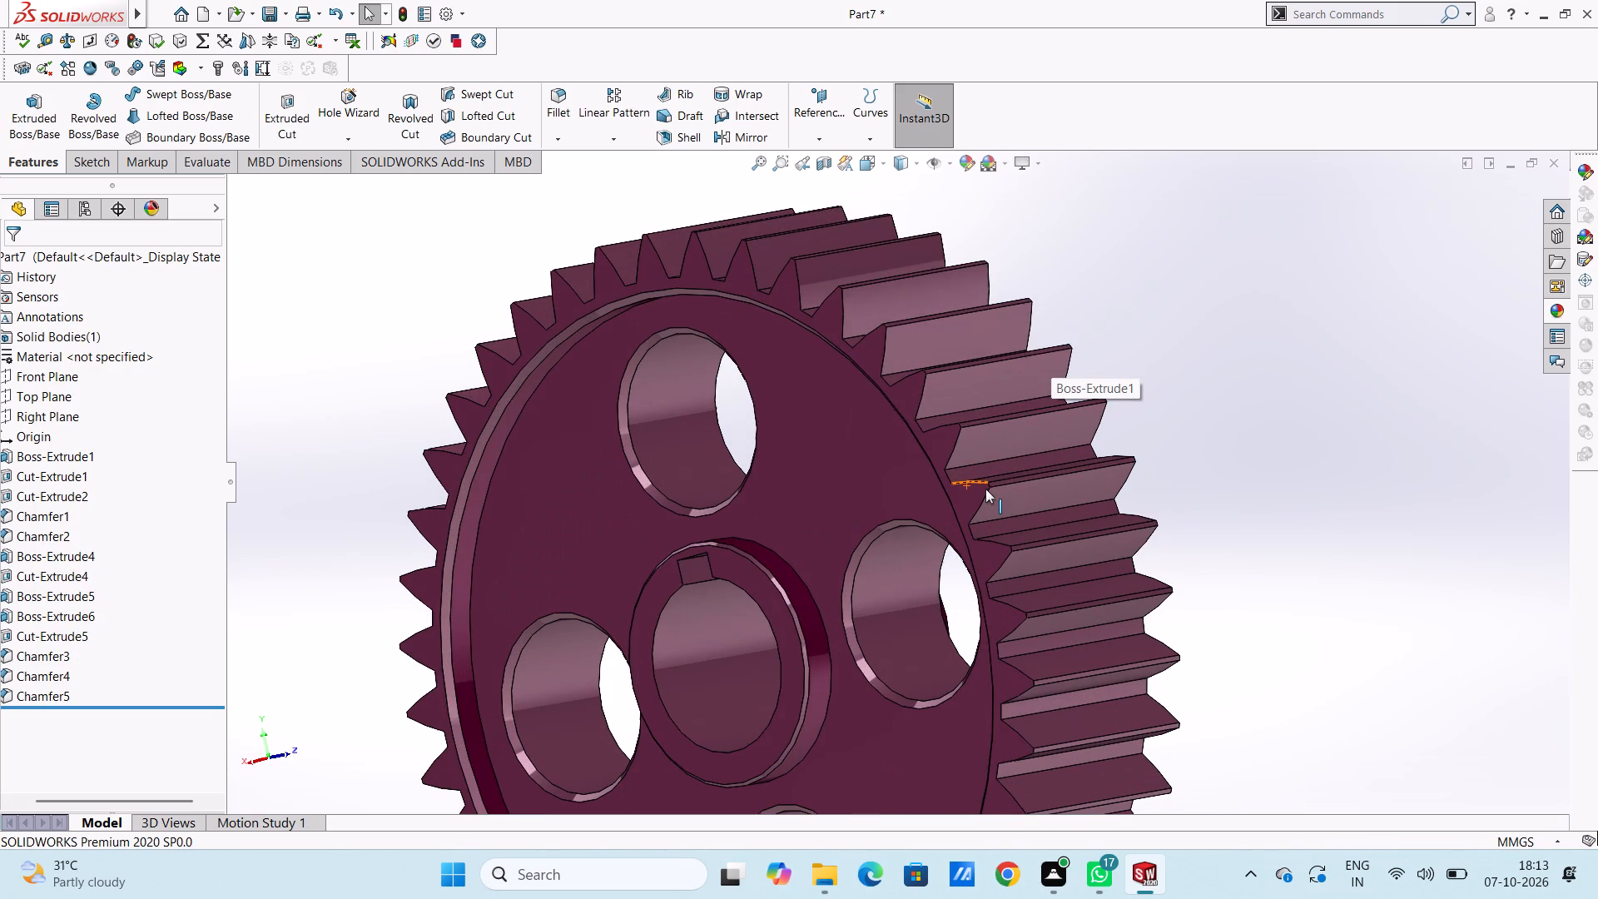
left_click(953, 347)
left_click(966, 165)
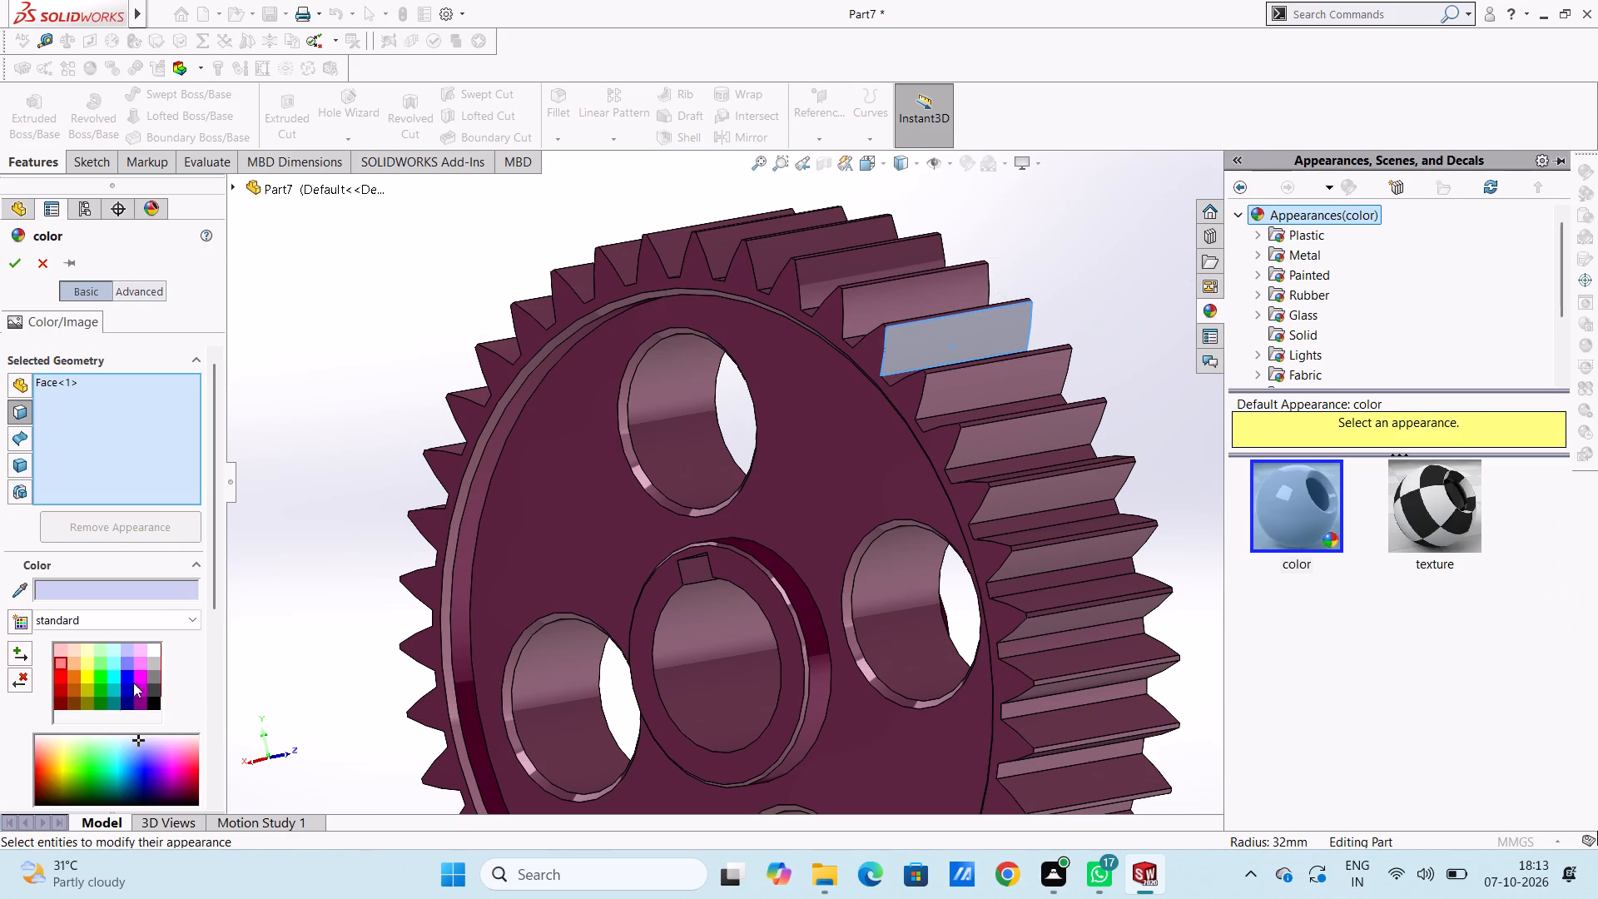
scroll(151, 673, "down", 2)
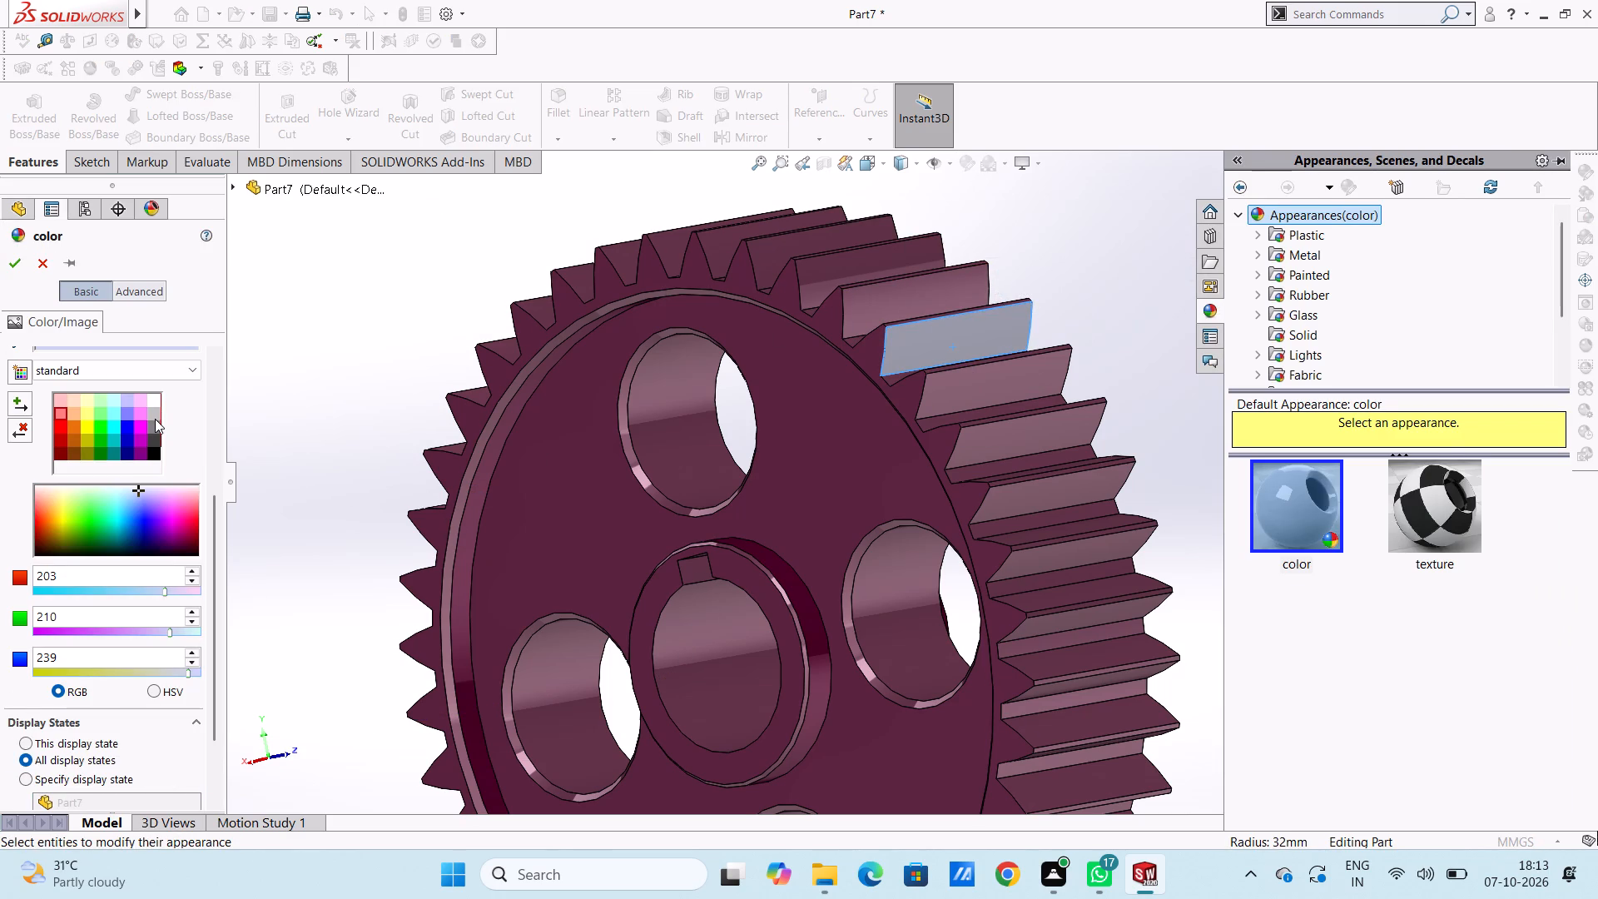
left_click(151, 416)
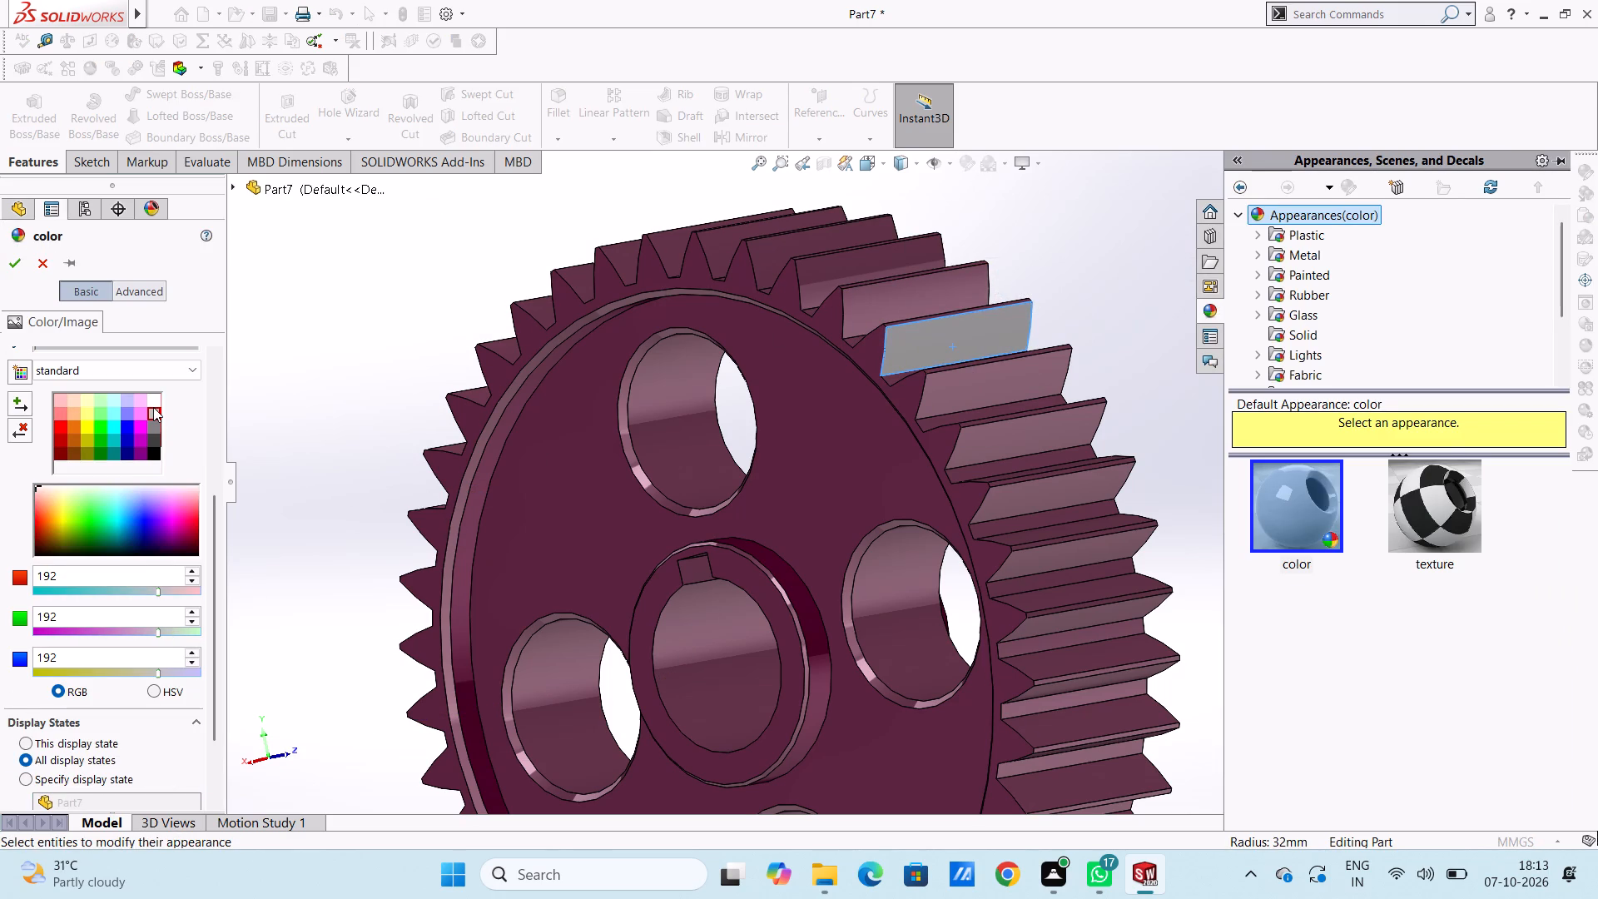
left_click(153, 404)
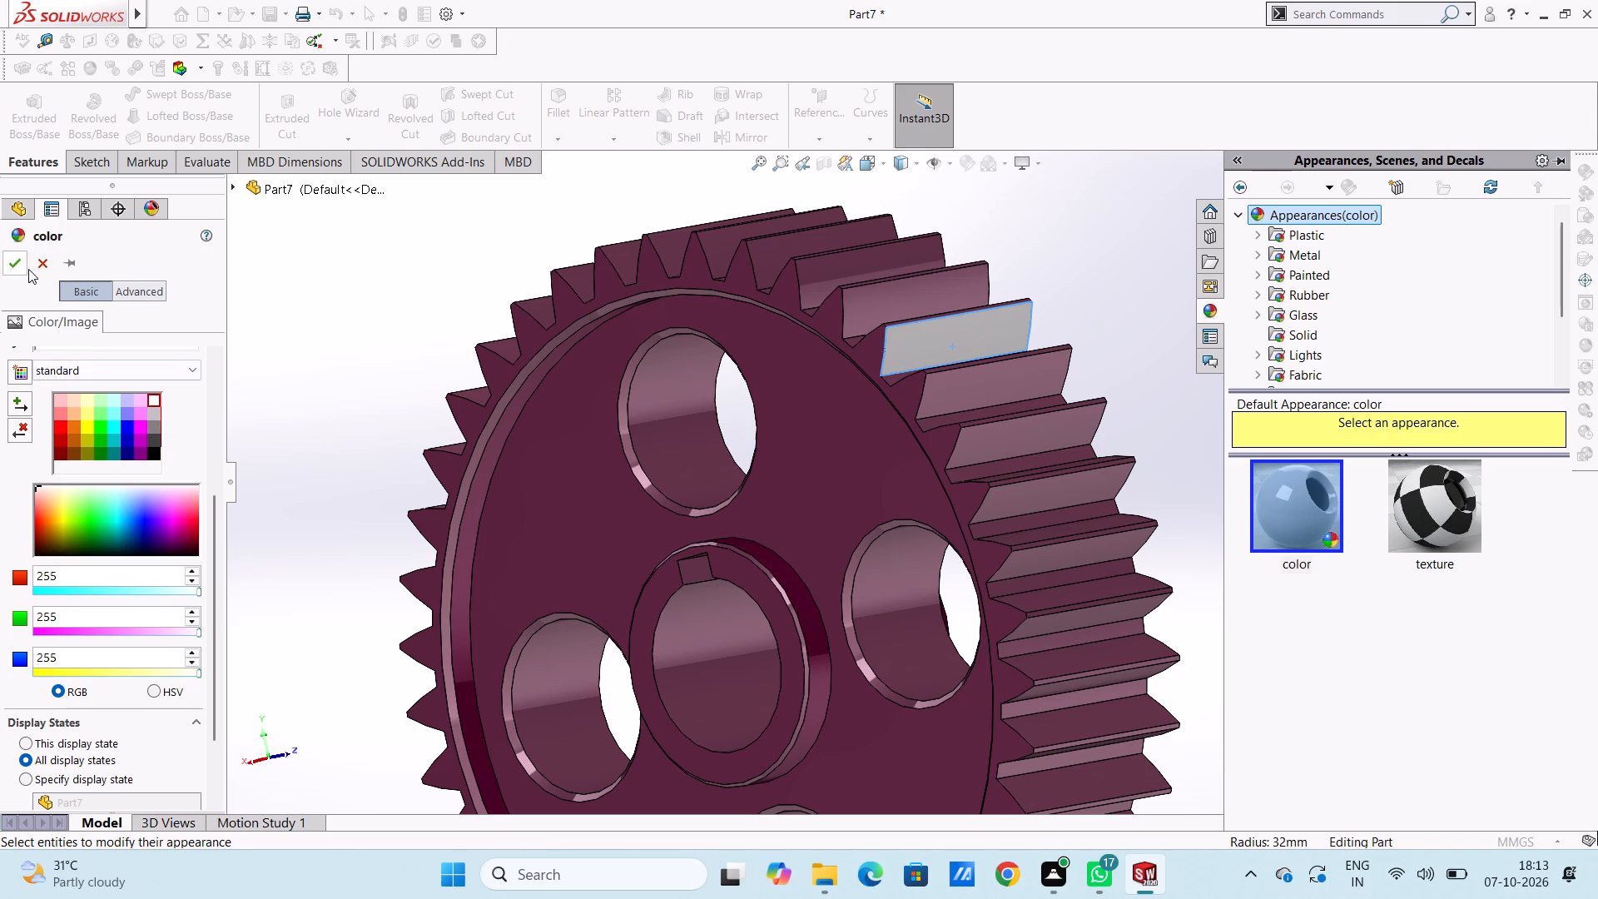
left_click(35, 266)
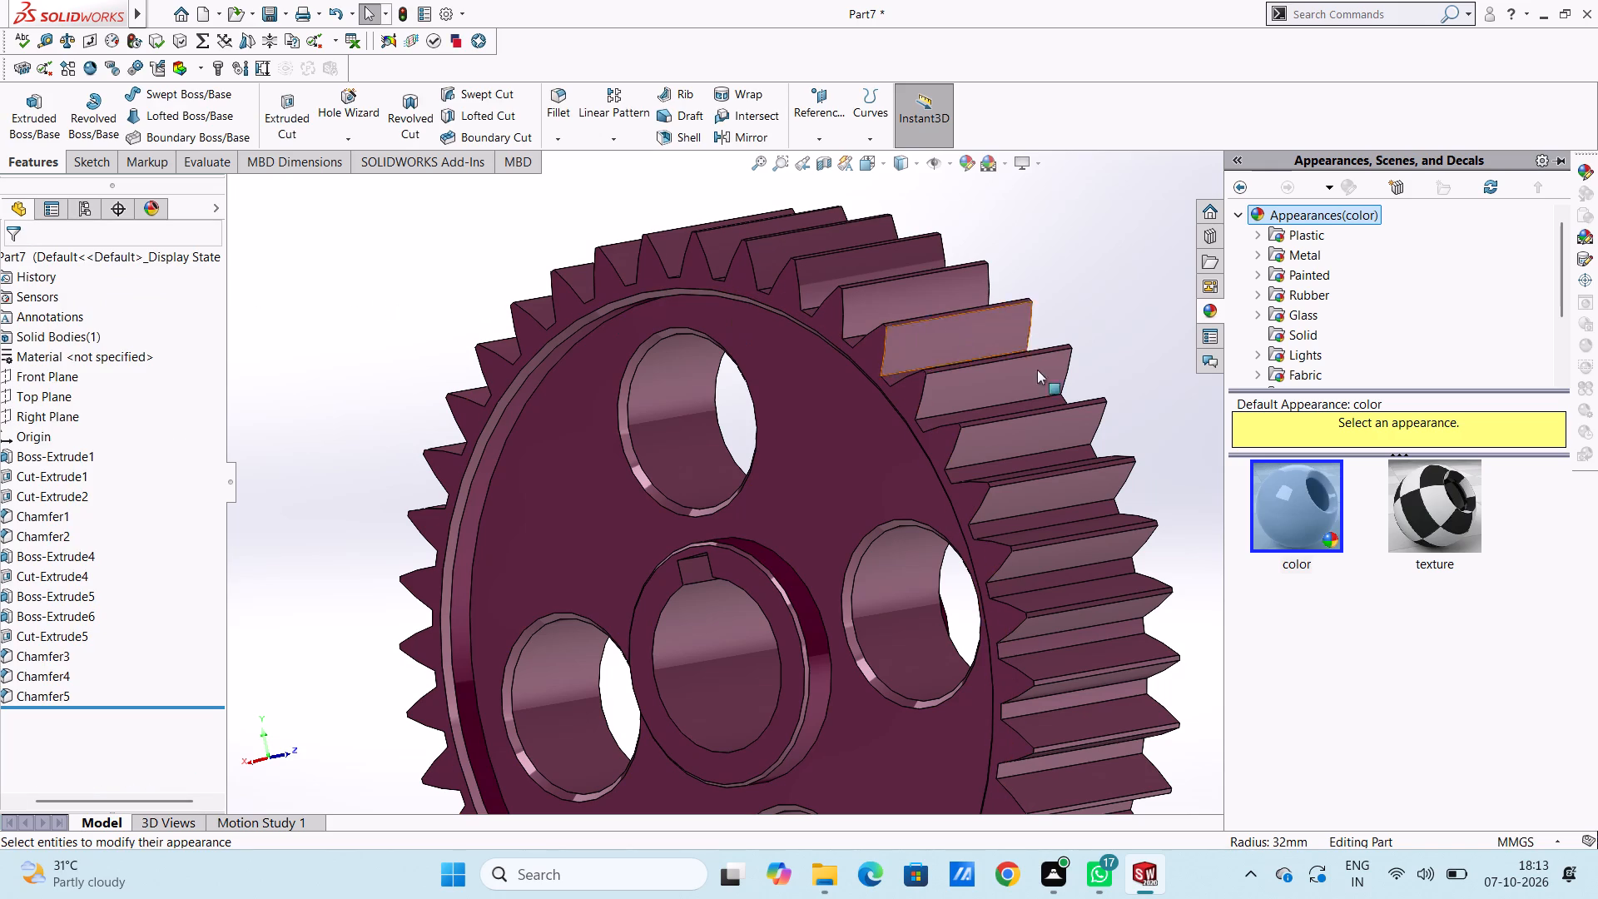
Apply the chromium plate metal appearance to one tooth flank face and the adjoining root face, as face-level appearances.
scroll(912, 354, "down", 1)
scroll(772, 335, "up", 3)
scroll(765, 336, "down", 4)
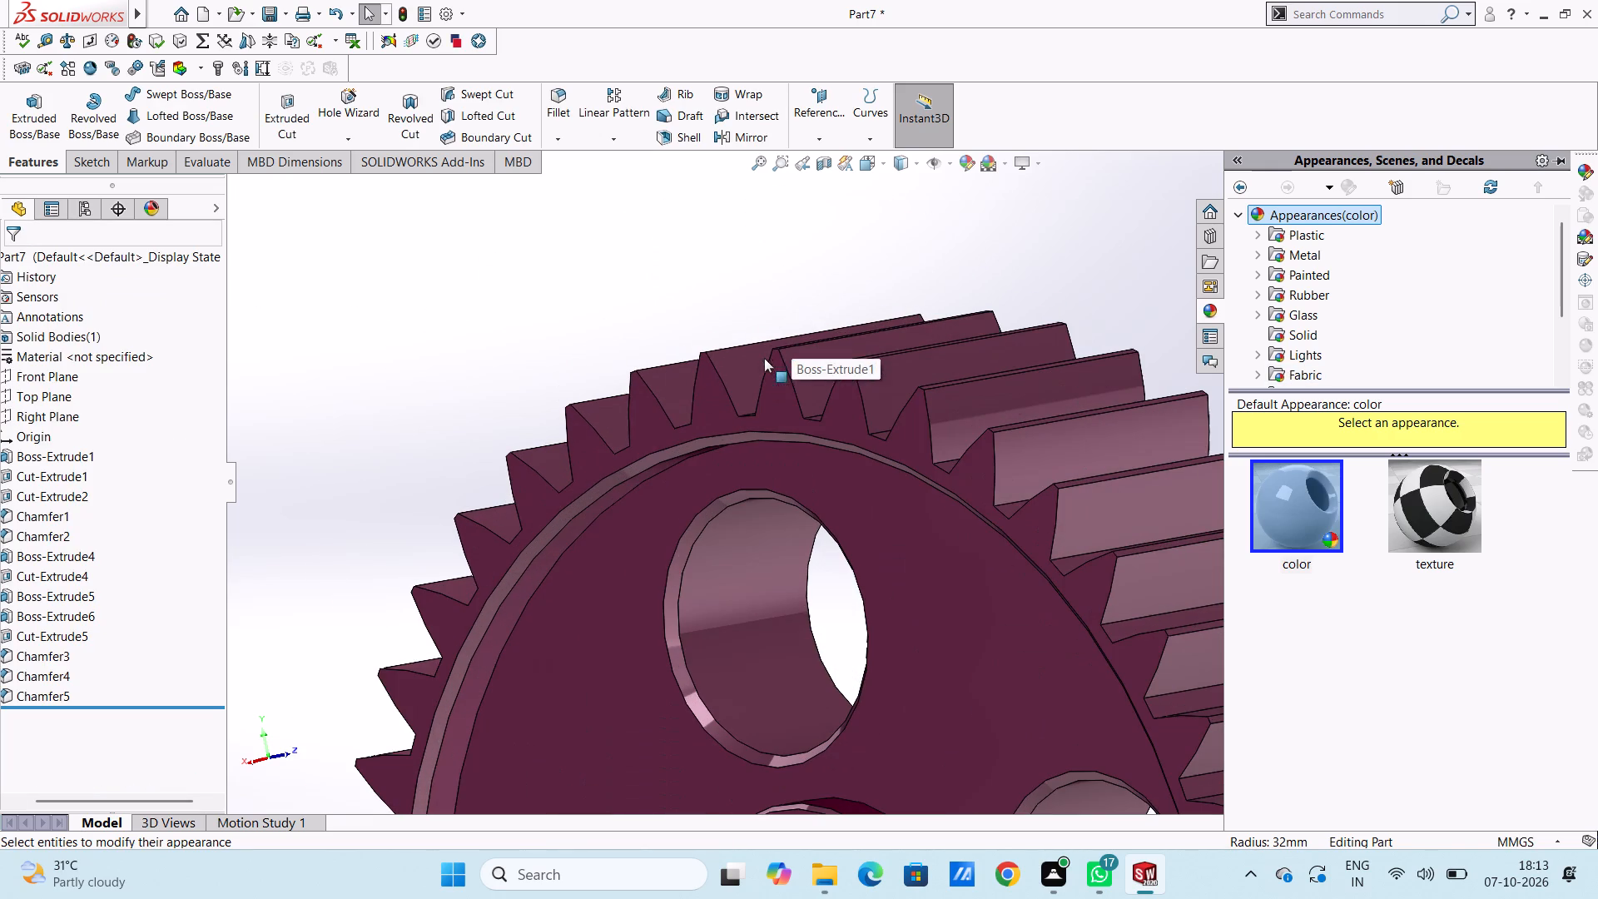
left_click(1293, 259)
scroll(1069, 460, "down", 5)
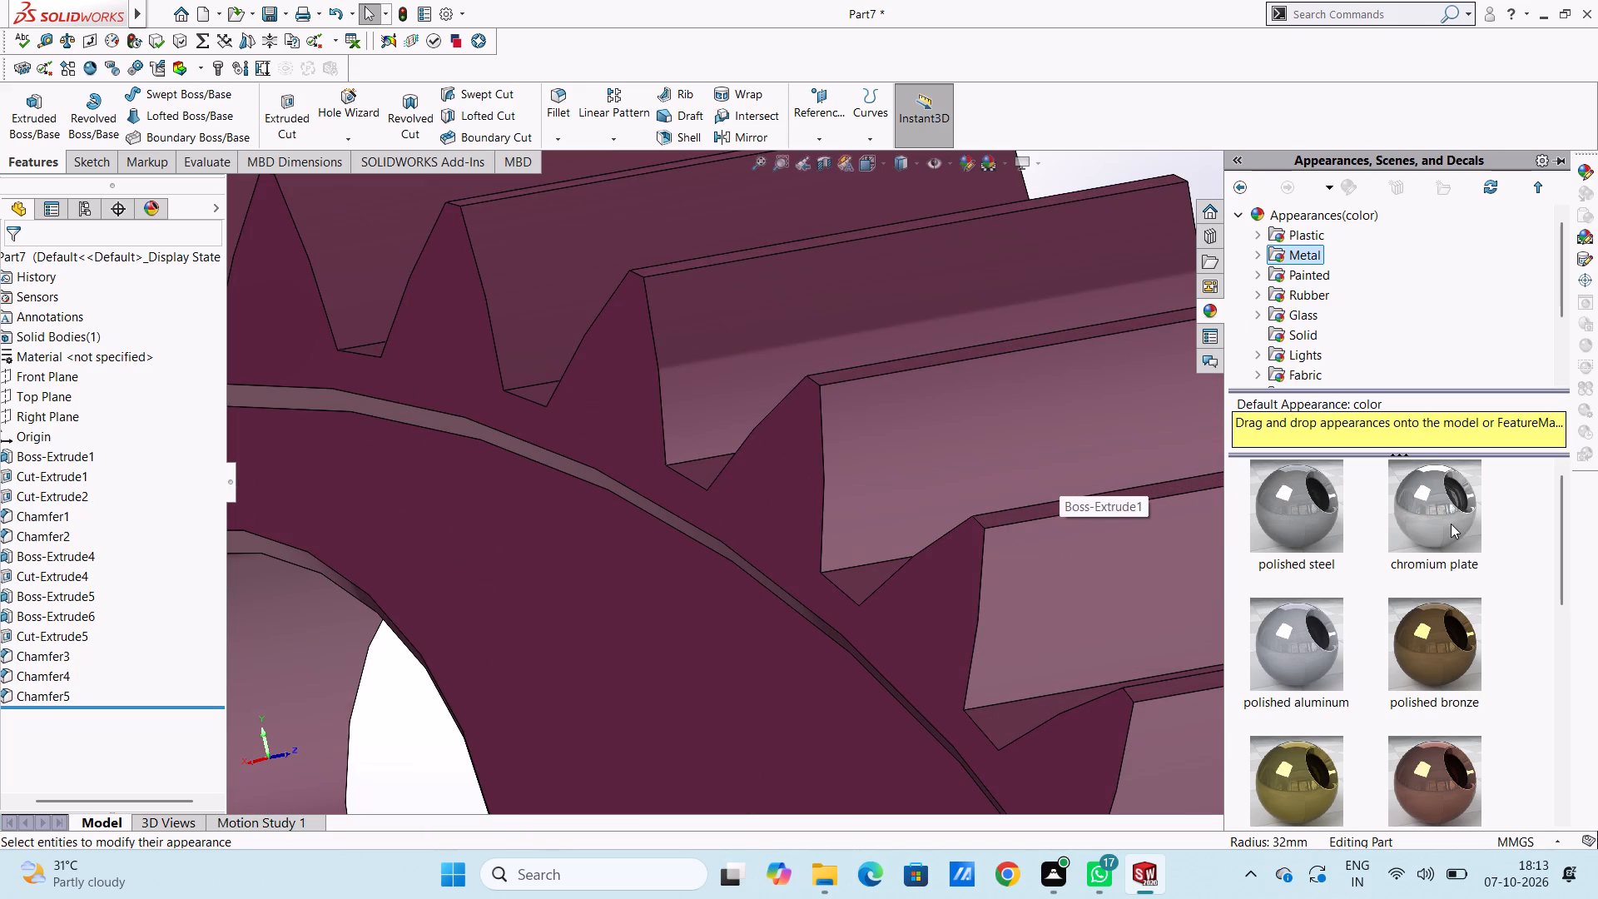
left_click_drag(1438, 501, 972, 464)
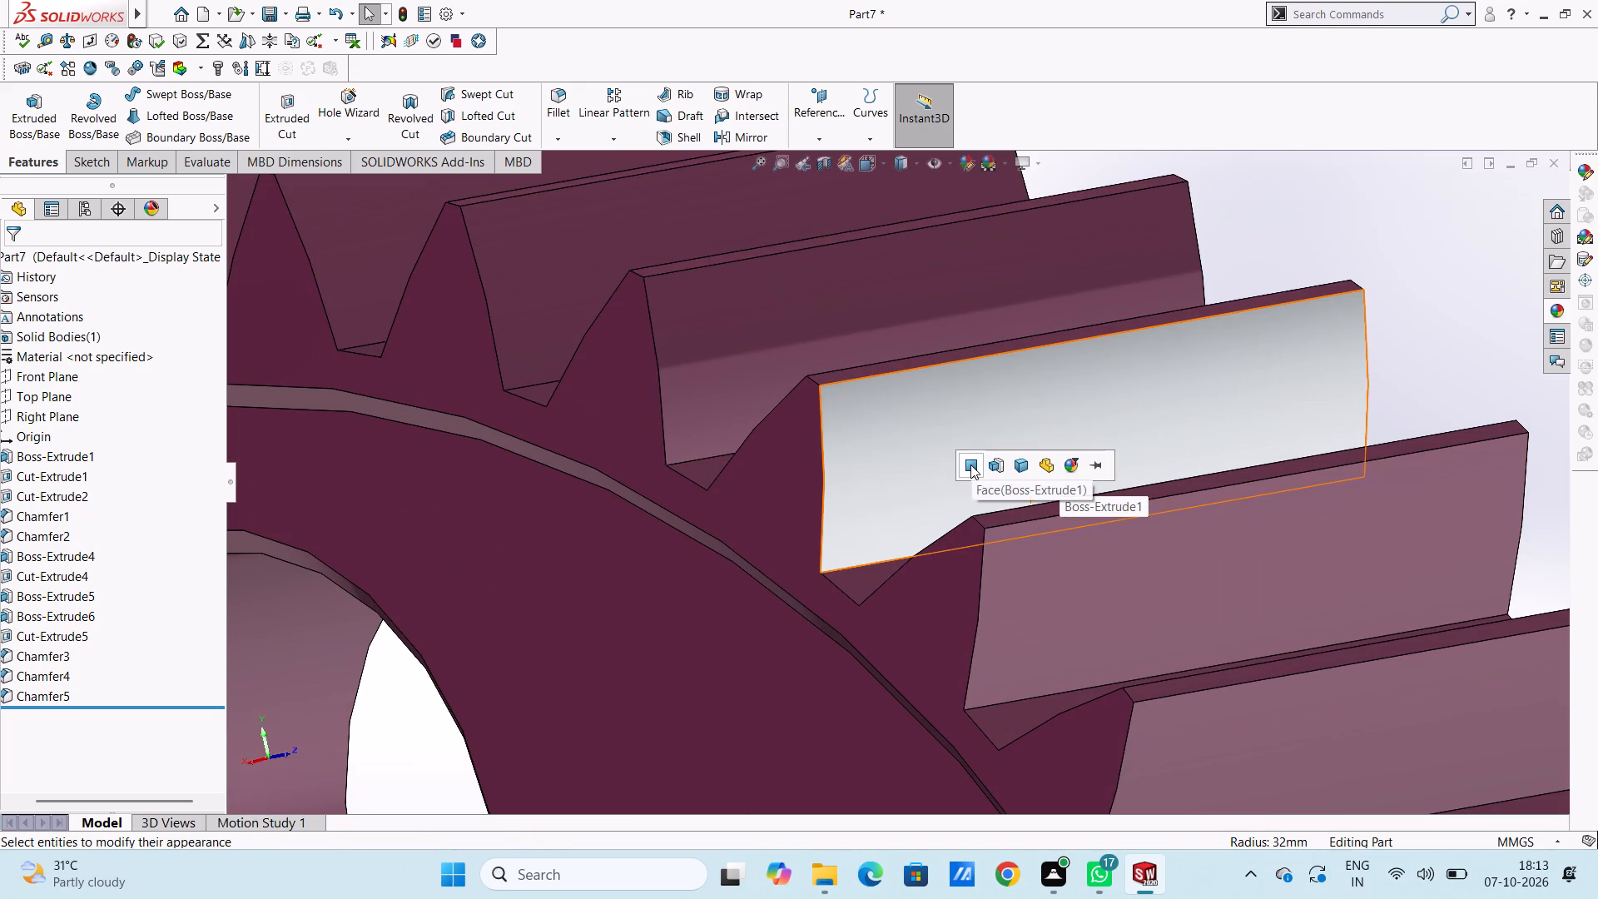
left_click(970, 464)
scroll(887, 562, "down", 4)
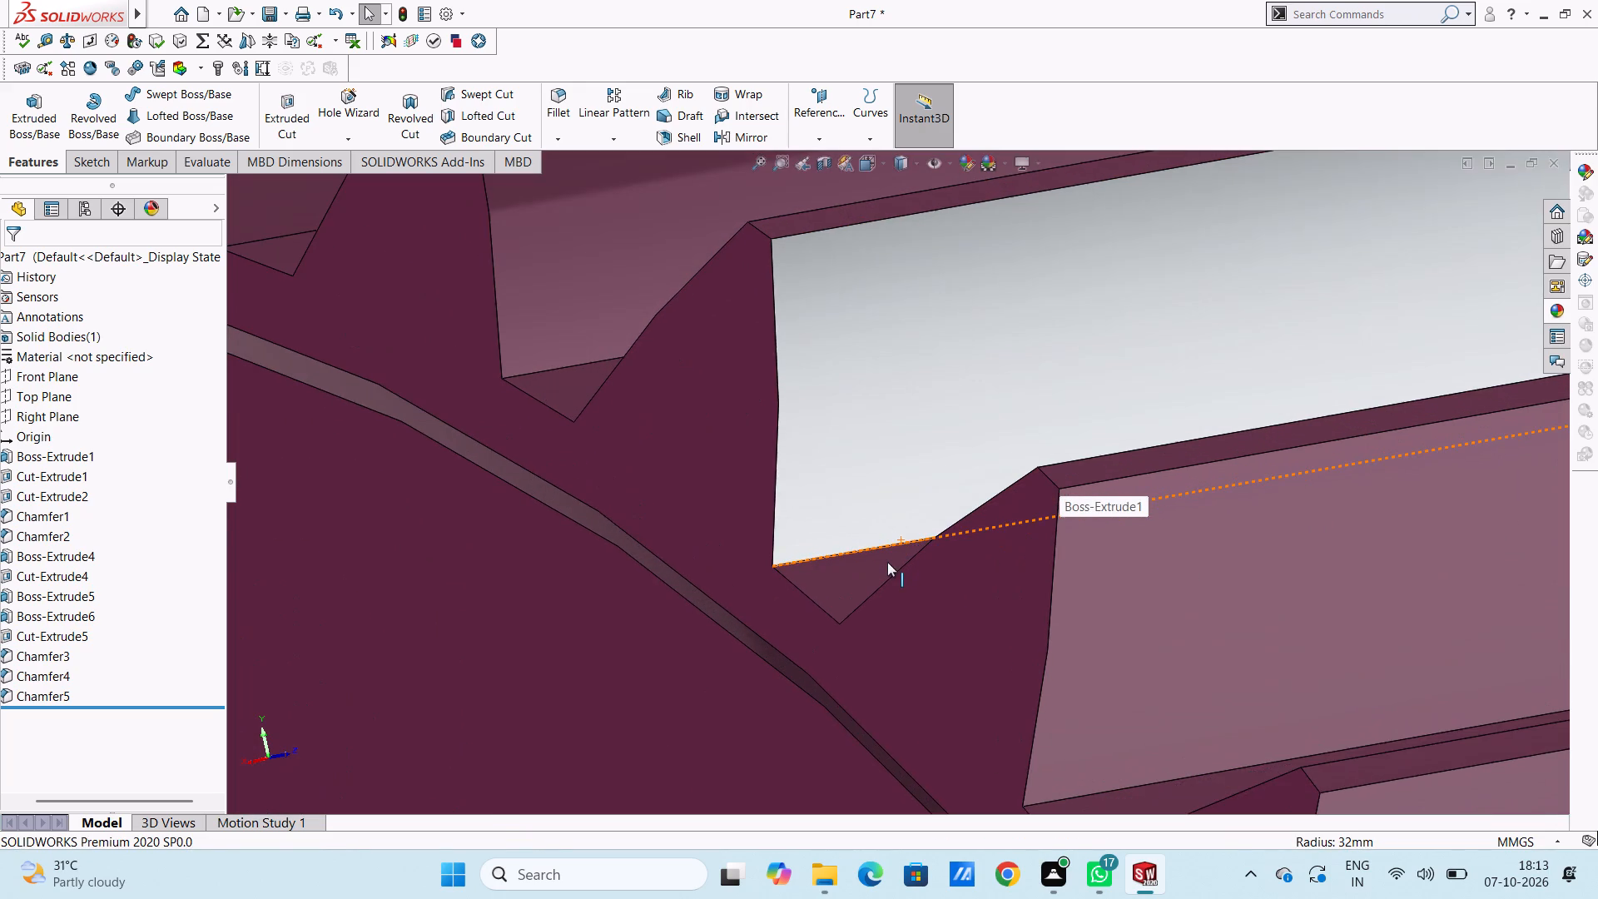
left_click(1550, 312)
left_click_drag(1437, 504, 874, 584)
left_click(874, 584)
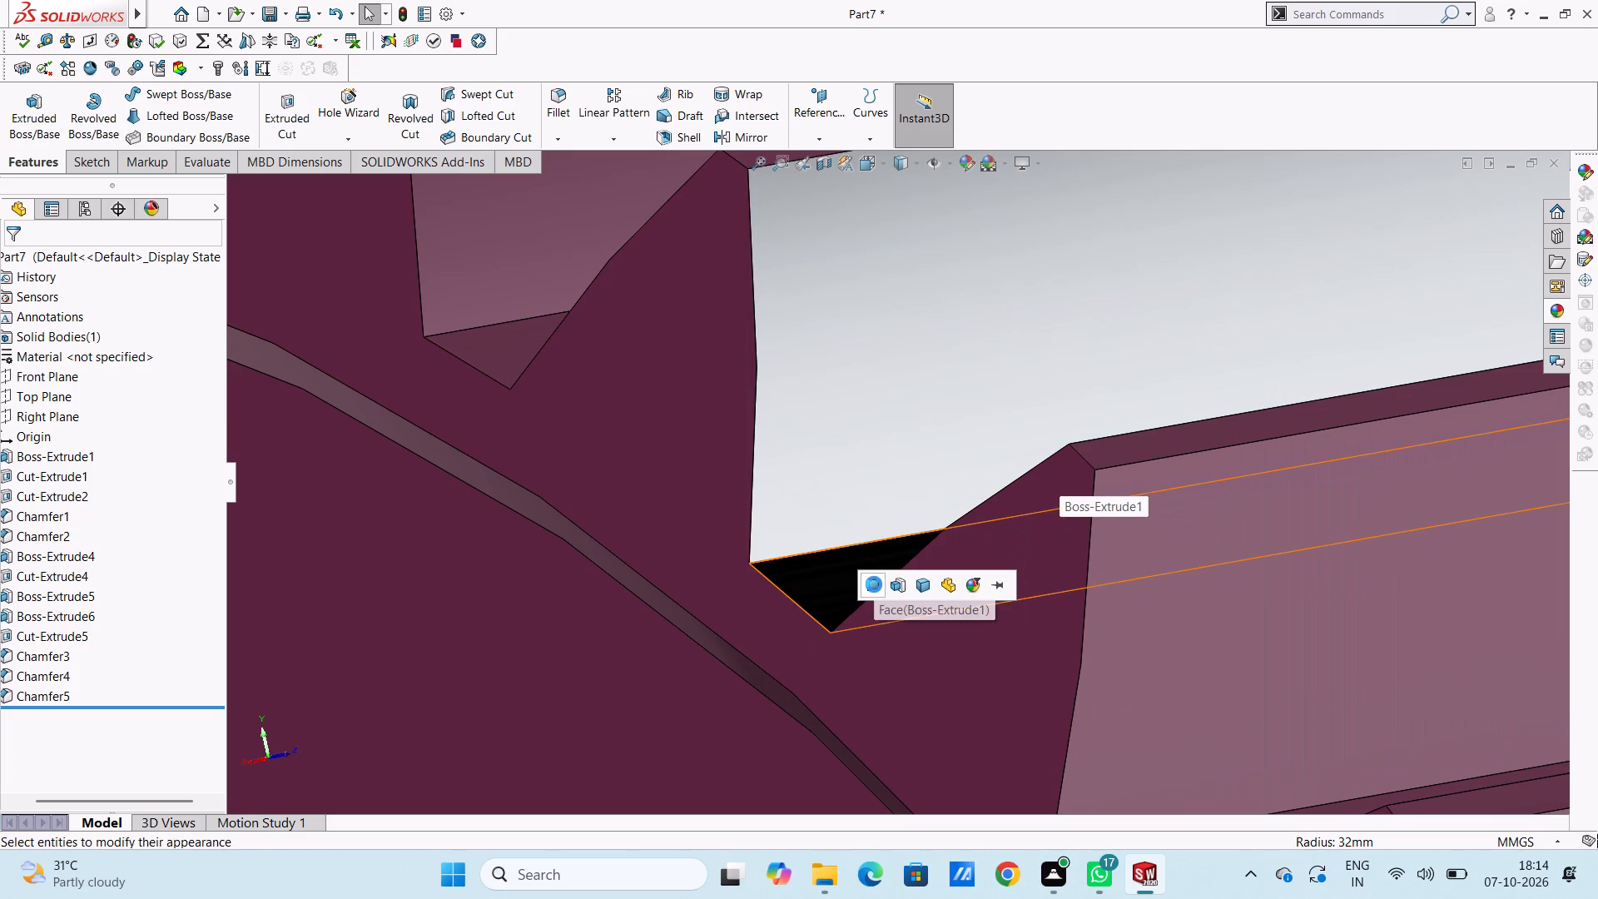
Apply the chromium plate appearance to the whole Boss-Extrude1 feature, targeting it through a neighbouring tooth flank.
scroll(874, 584, "up", 10)
scroll(951, 522, "down", 4)
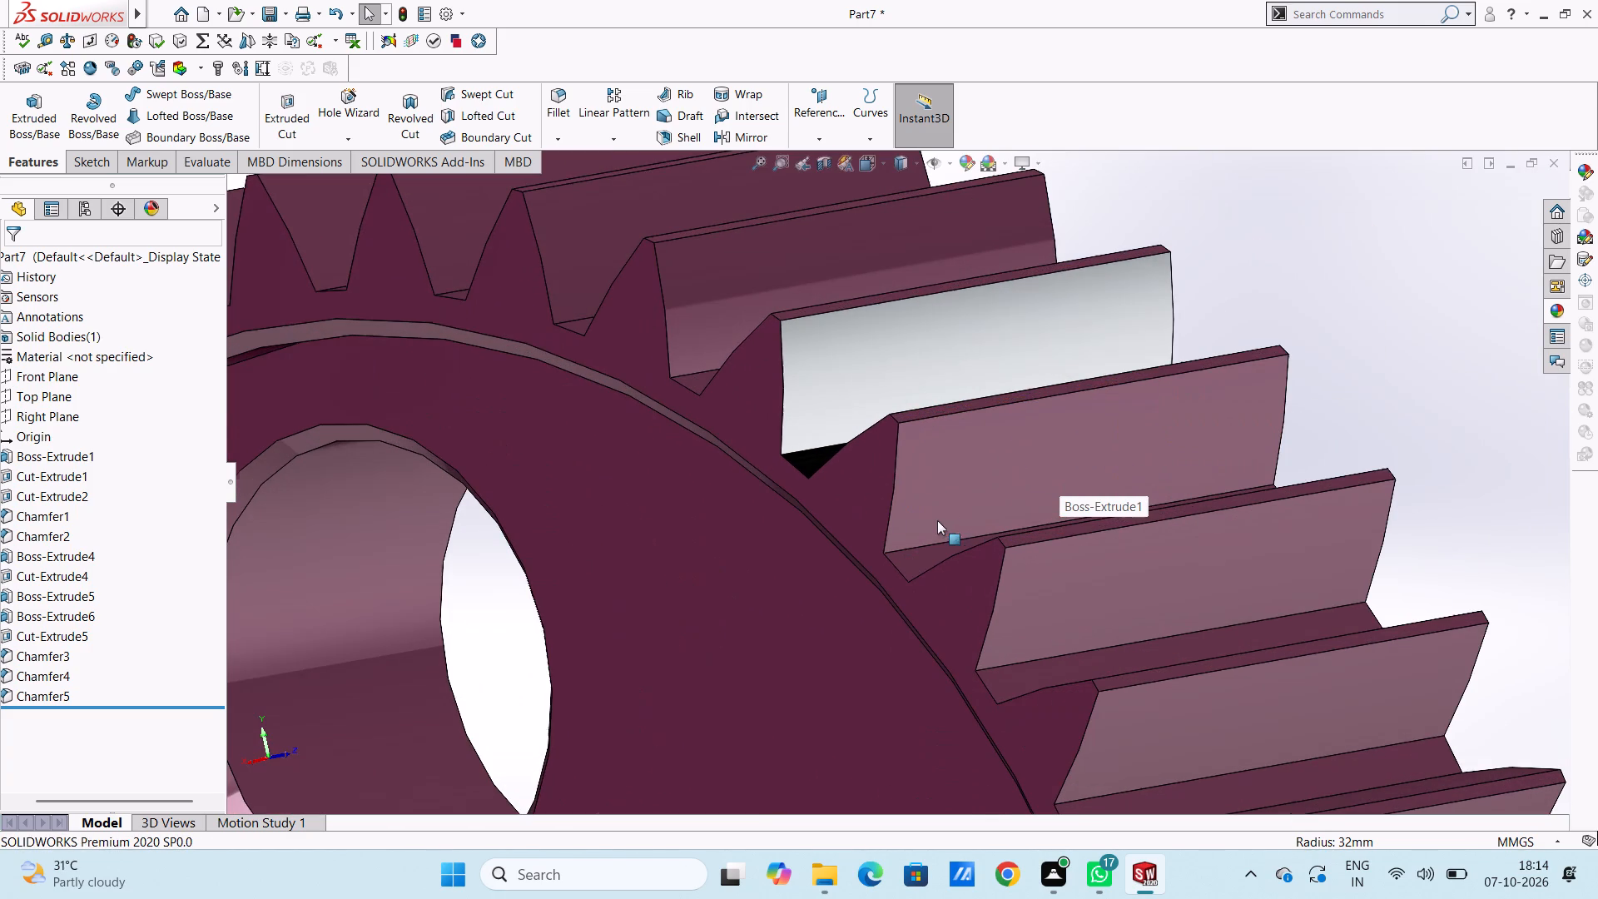
left_click(1555, 313)
left_click_drag(1431, 518, 1282, 516)
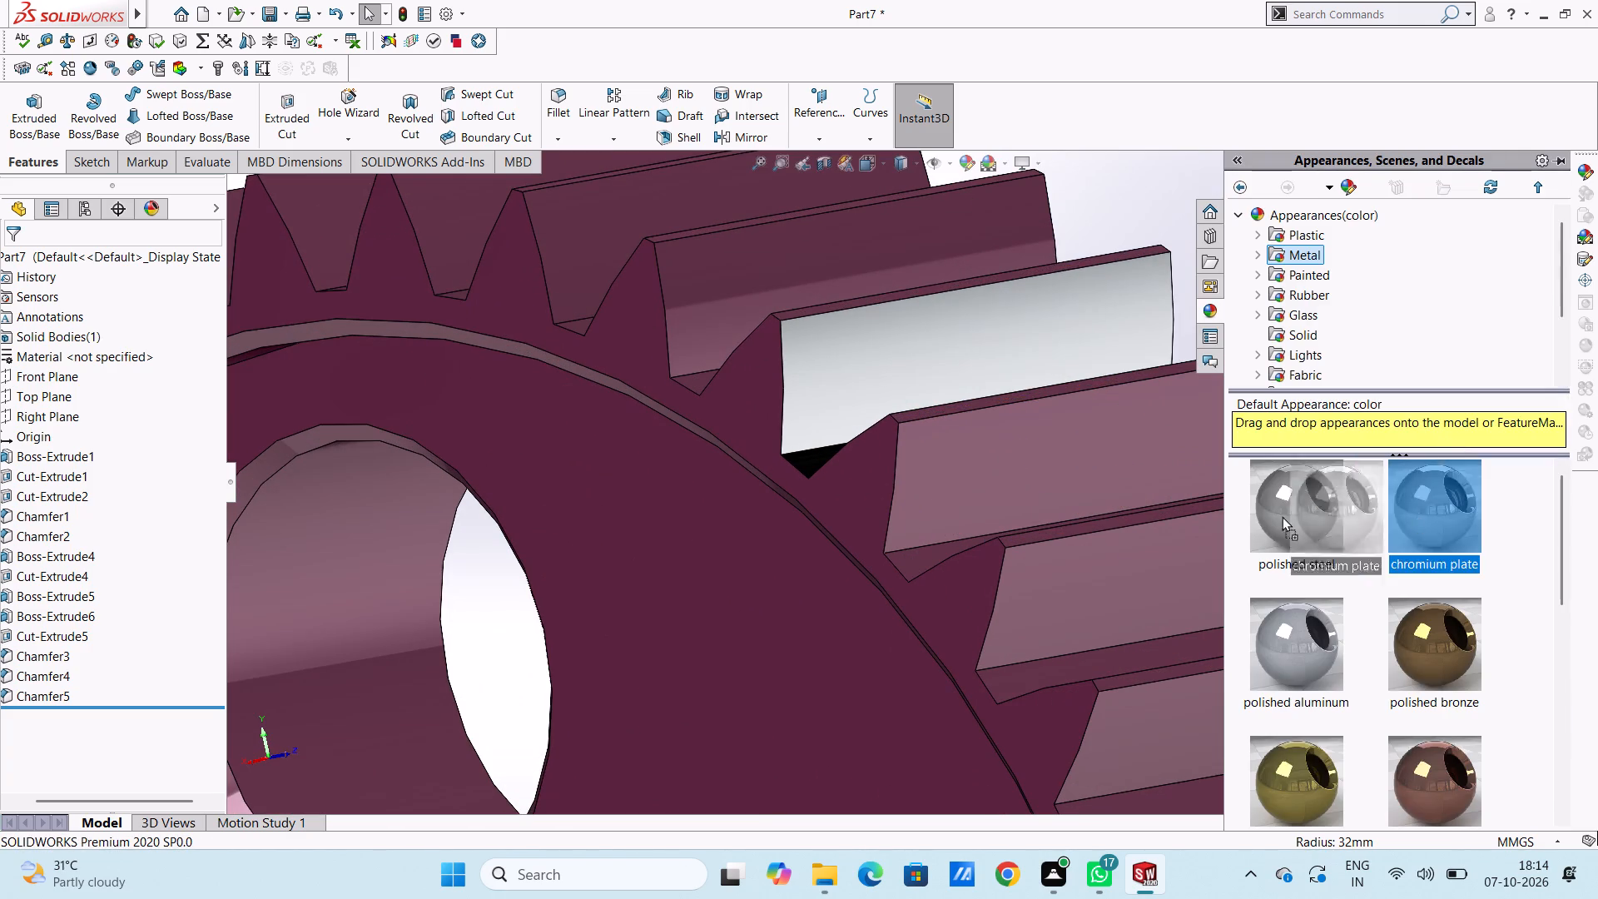
left_click_drag(1282, 516, 935, 514)
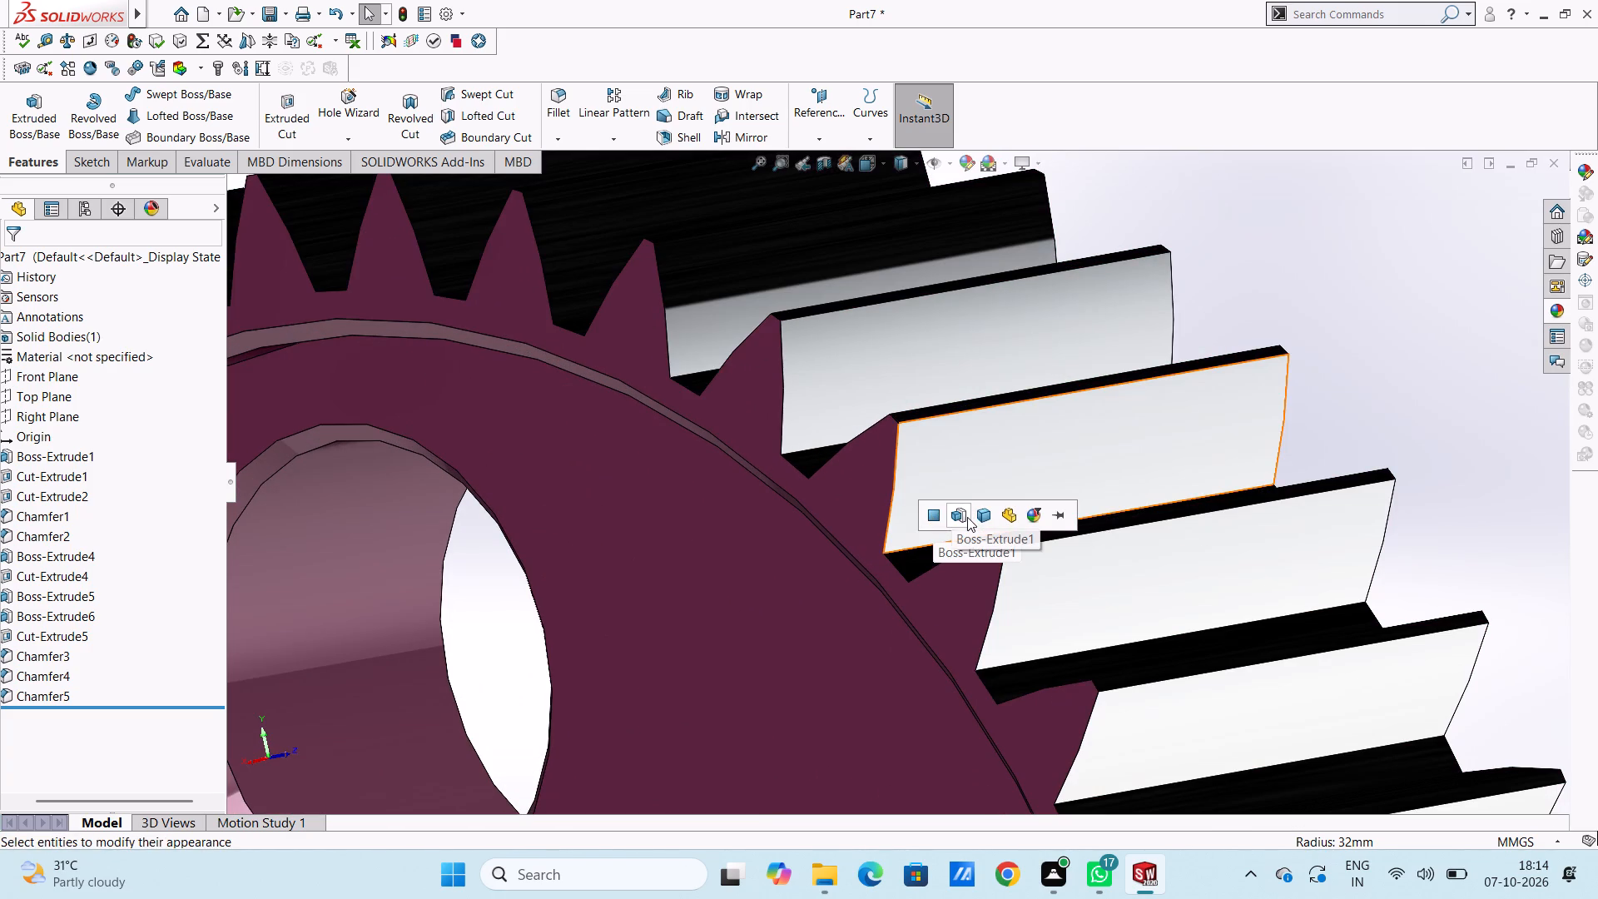
left_click(967, 517)
Examine the finished gear's plated teeth and magenta faces from the side, in isometric view and from oblique angles.
scroll(967, 517, "up", 11)
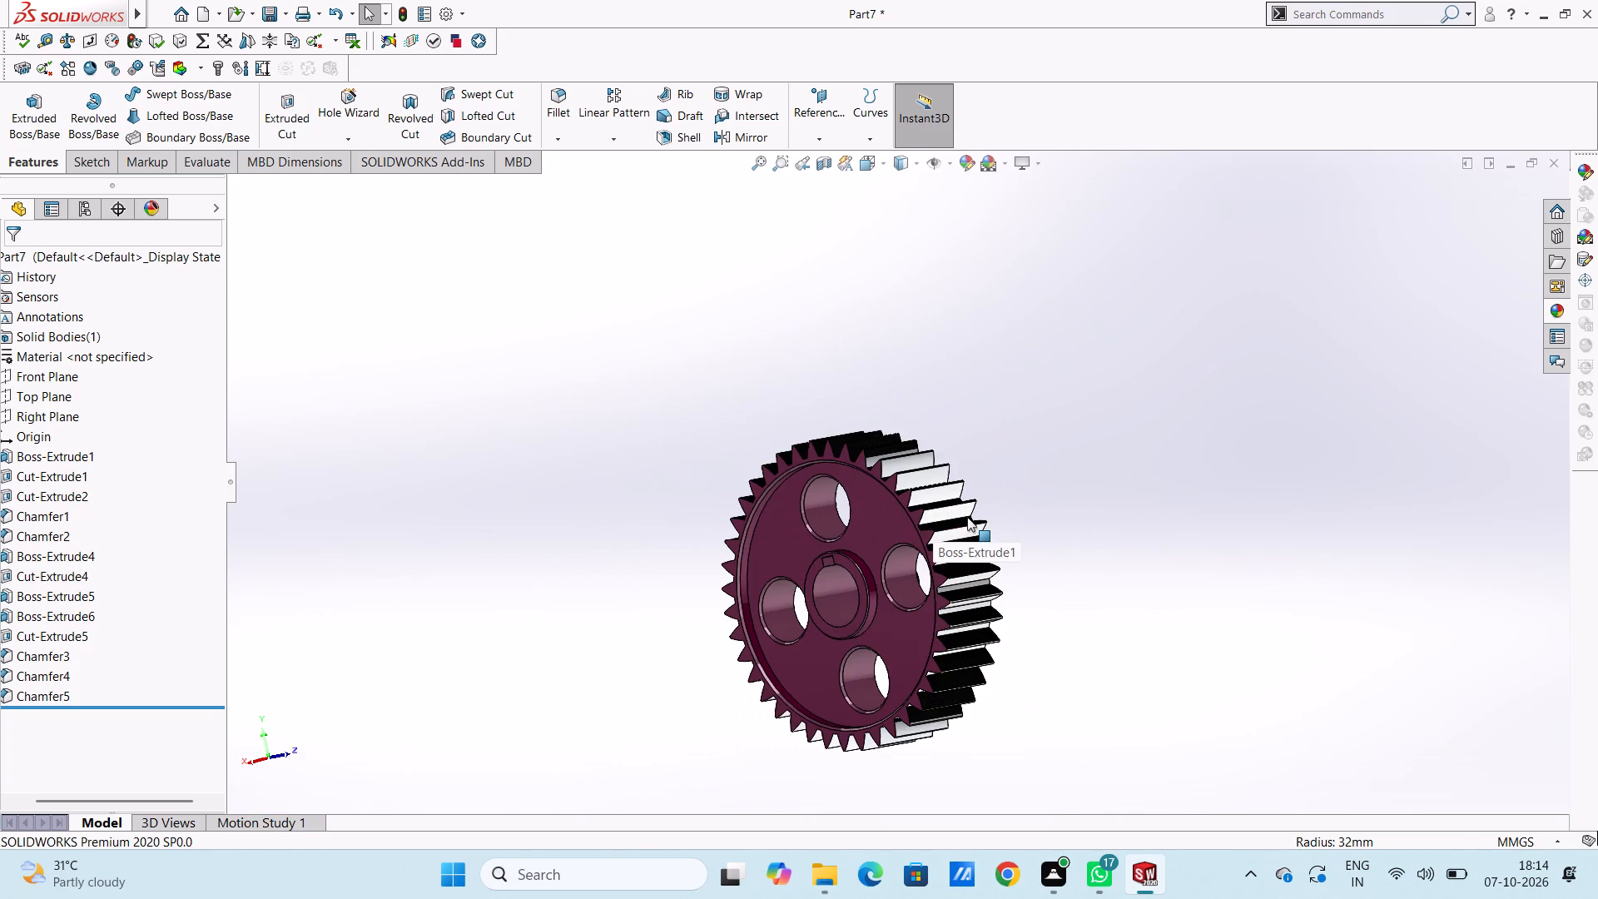
middle_click_drag(1097, 540, 1226, 480)
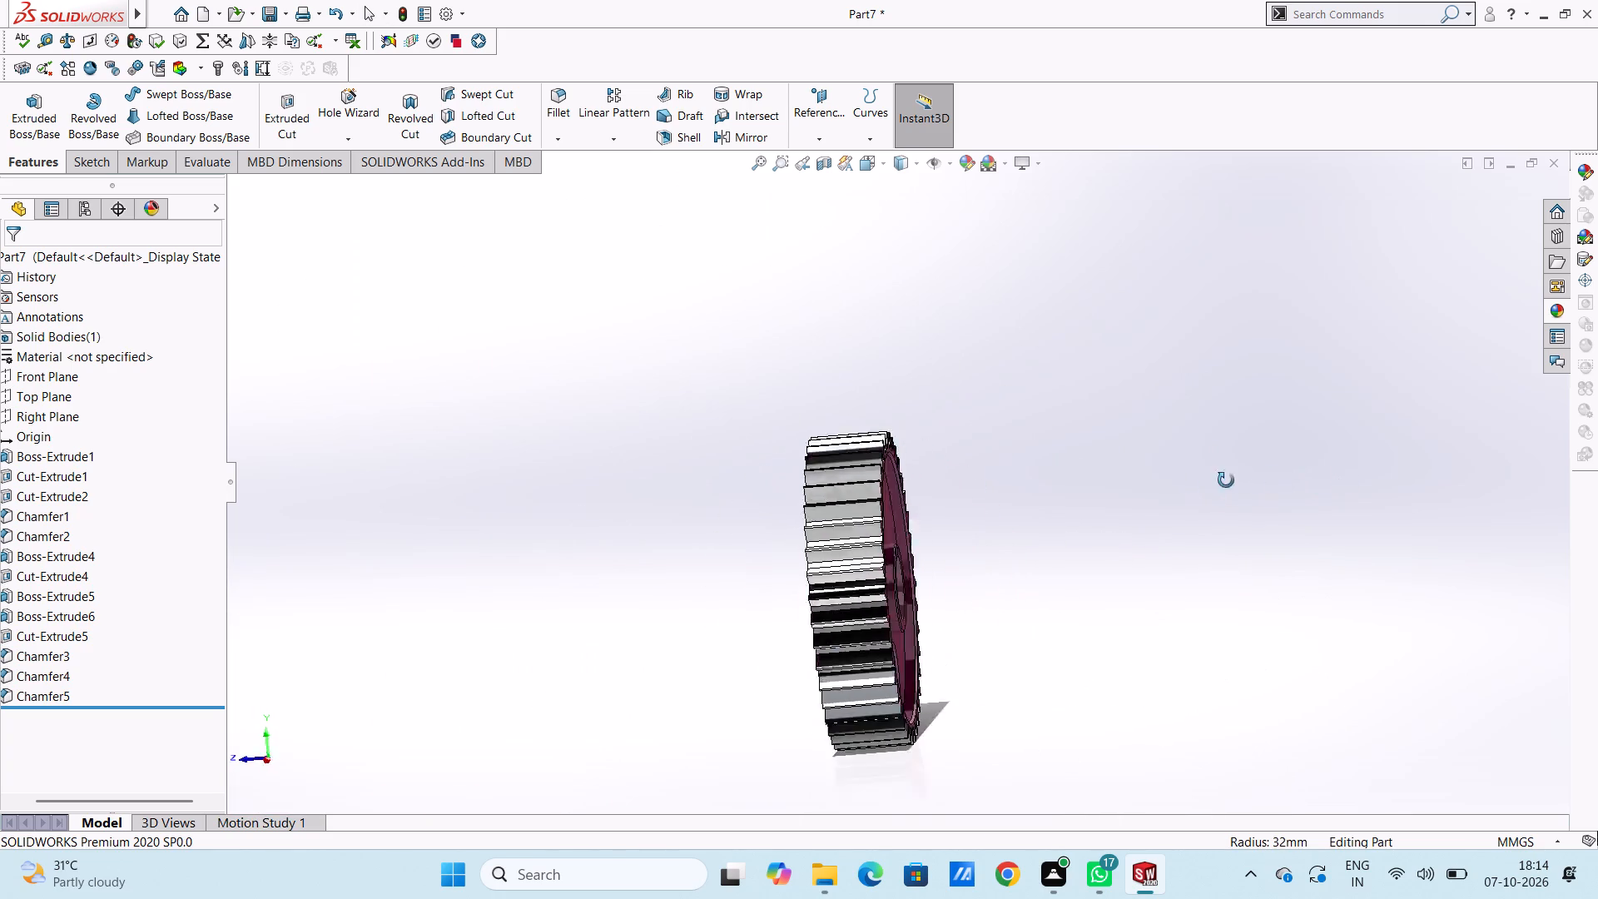
middle_click_drag(1226, 480, 1069, 524)
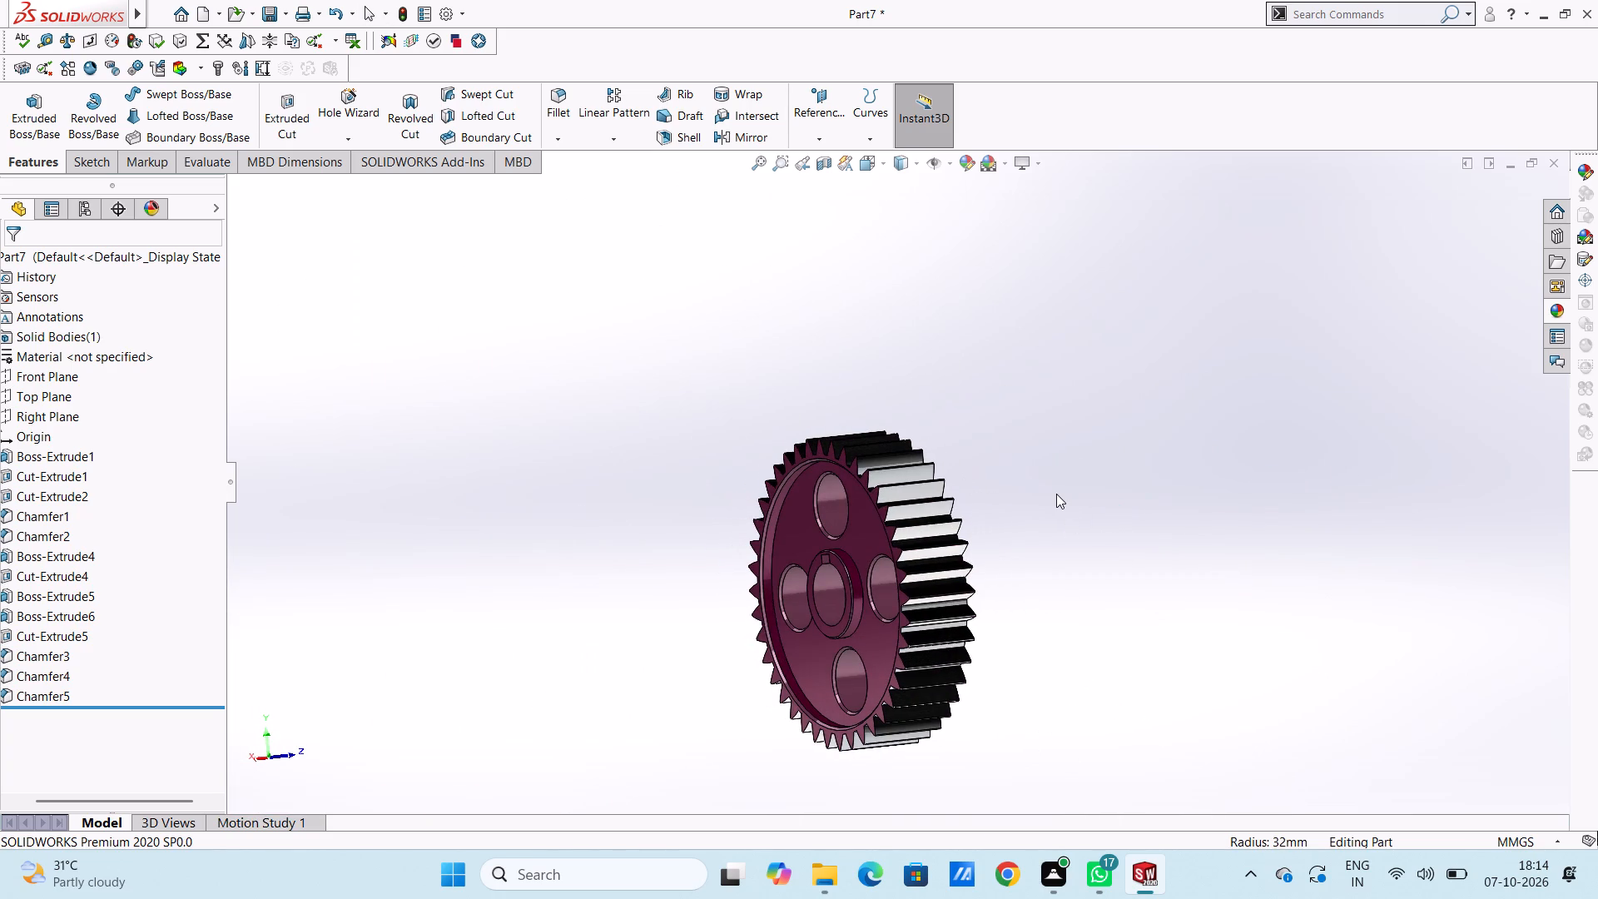
key("Escape")
key("ctrl+7")
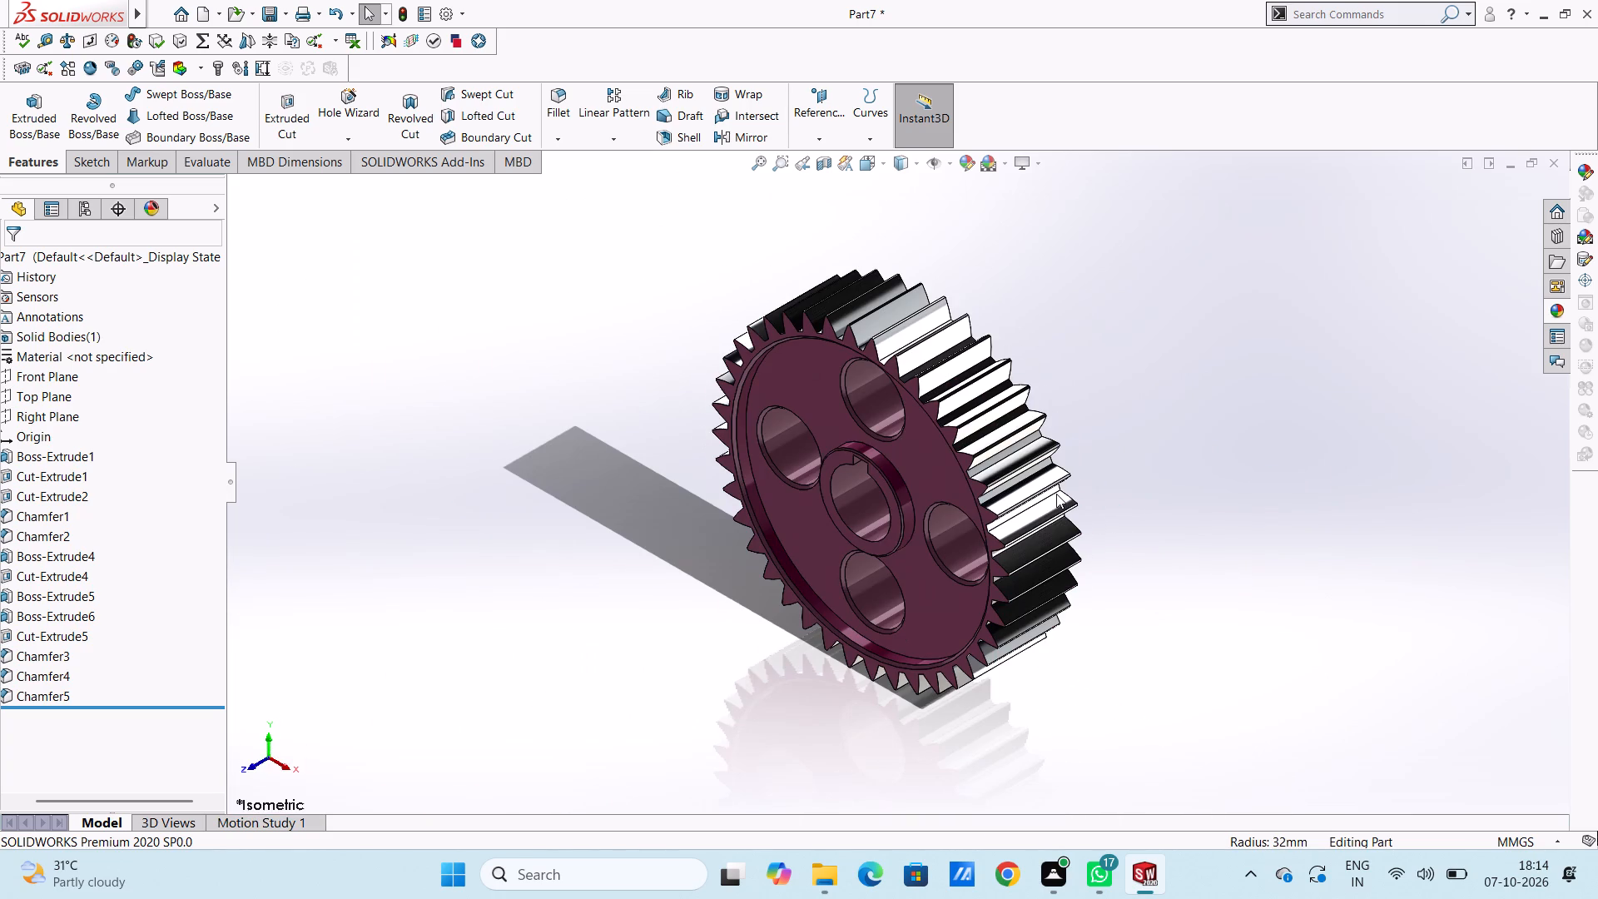
scroll(1079, 454, "up", 1)
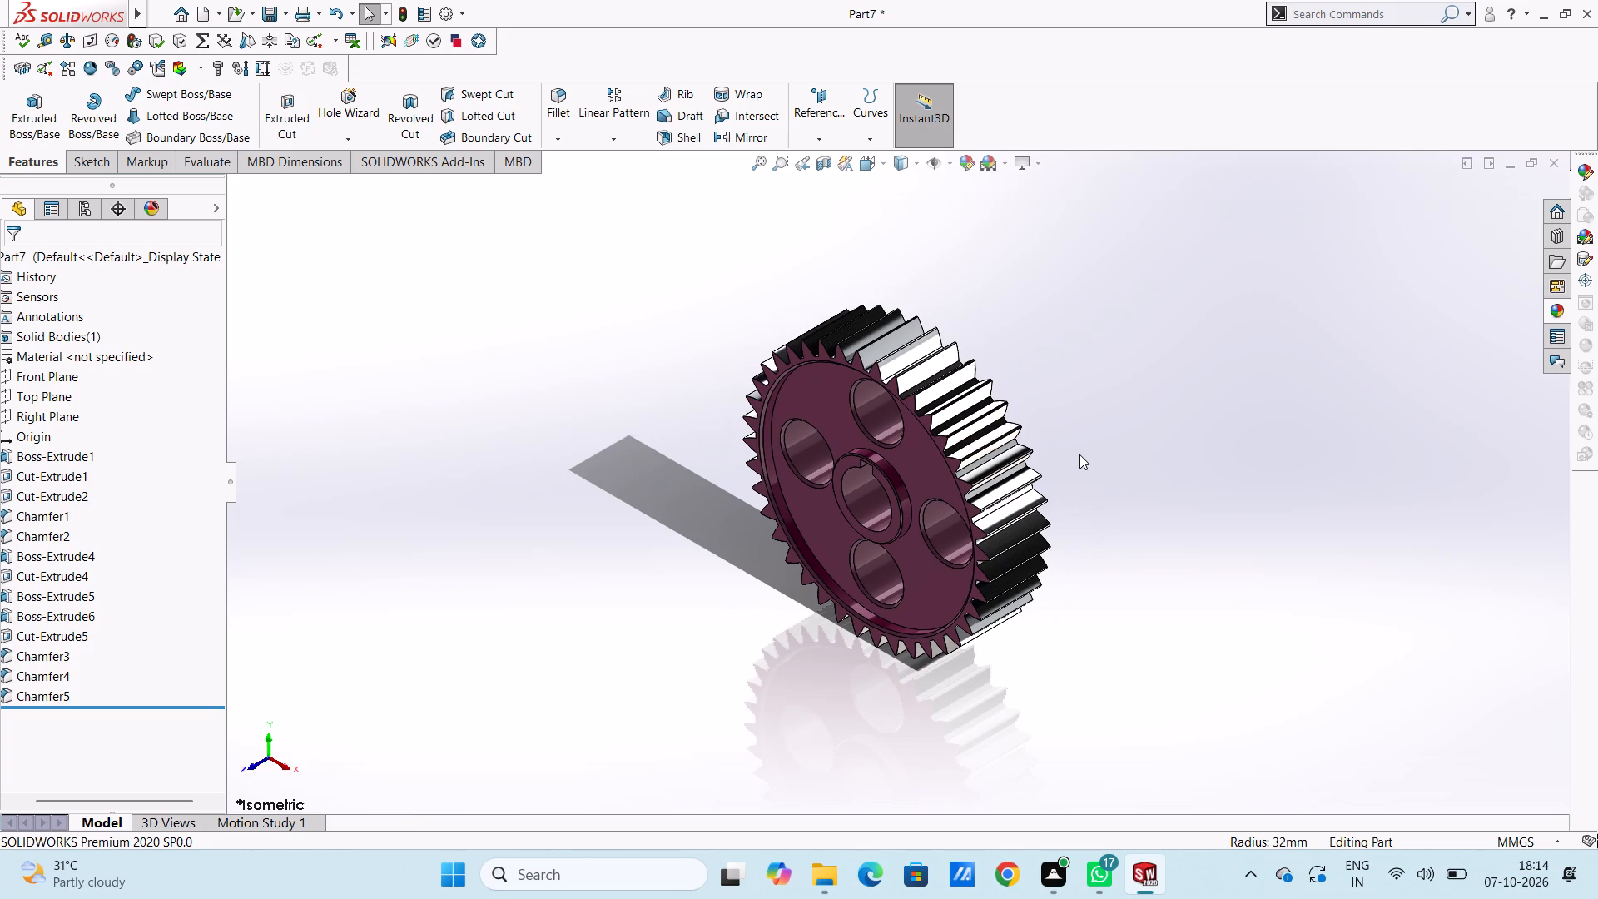
middle_click_drag(1080, 453, 1065, 452)
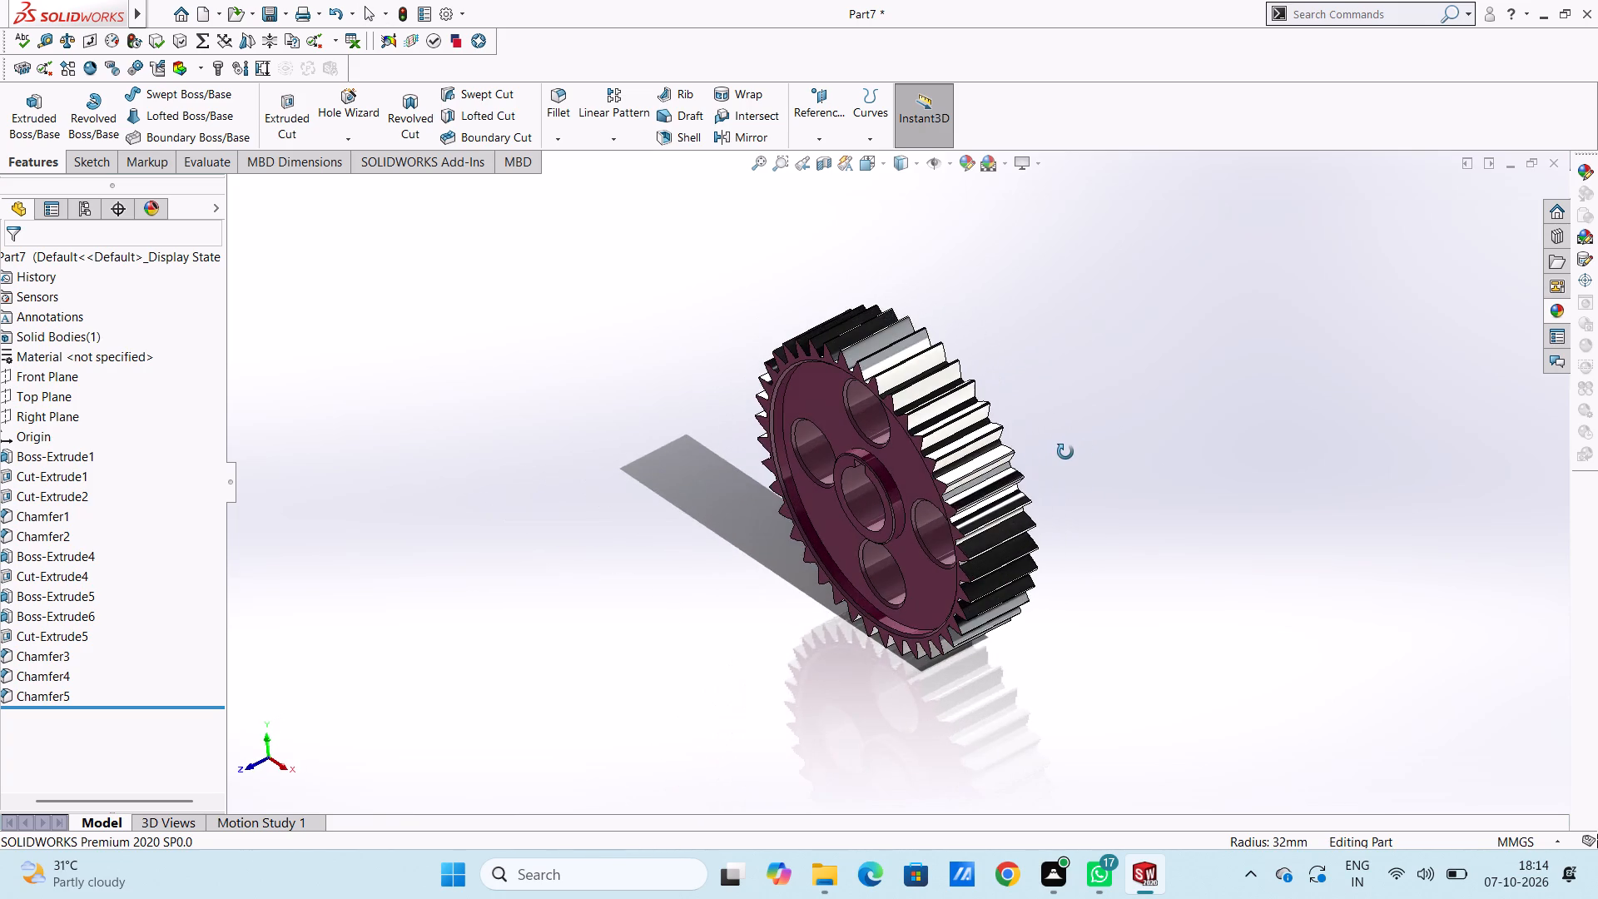
middle_click_drag(1065, 452, 1114, 424)
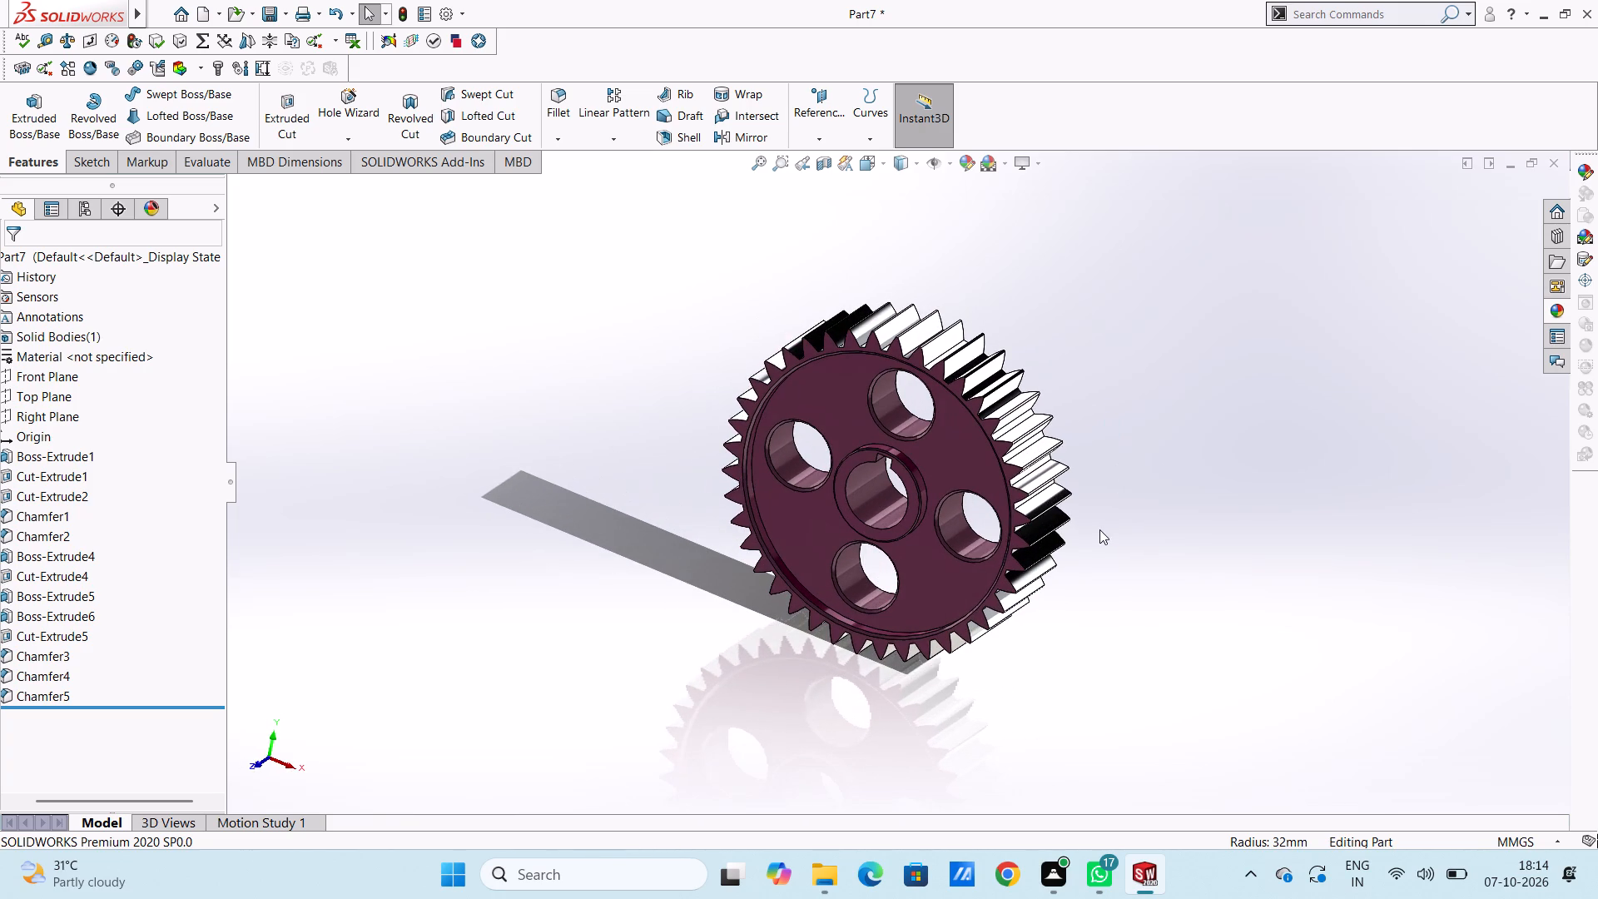
Apply the chromium plate appearance to the Cut-Extrude5 feature, covering the walls of the four round web holes.
scroll(831, 445, "down", 4)
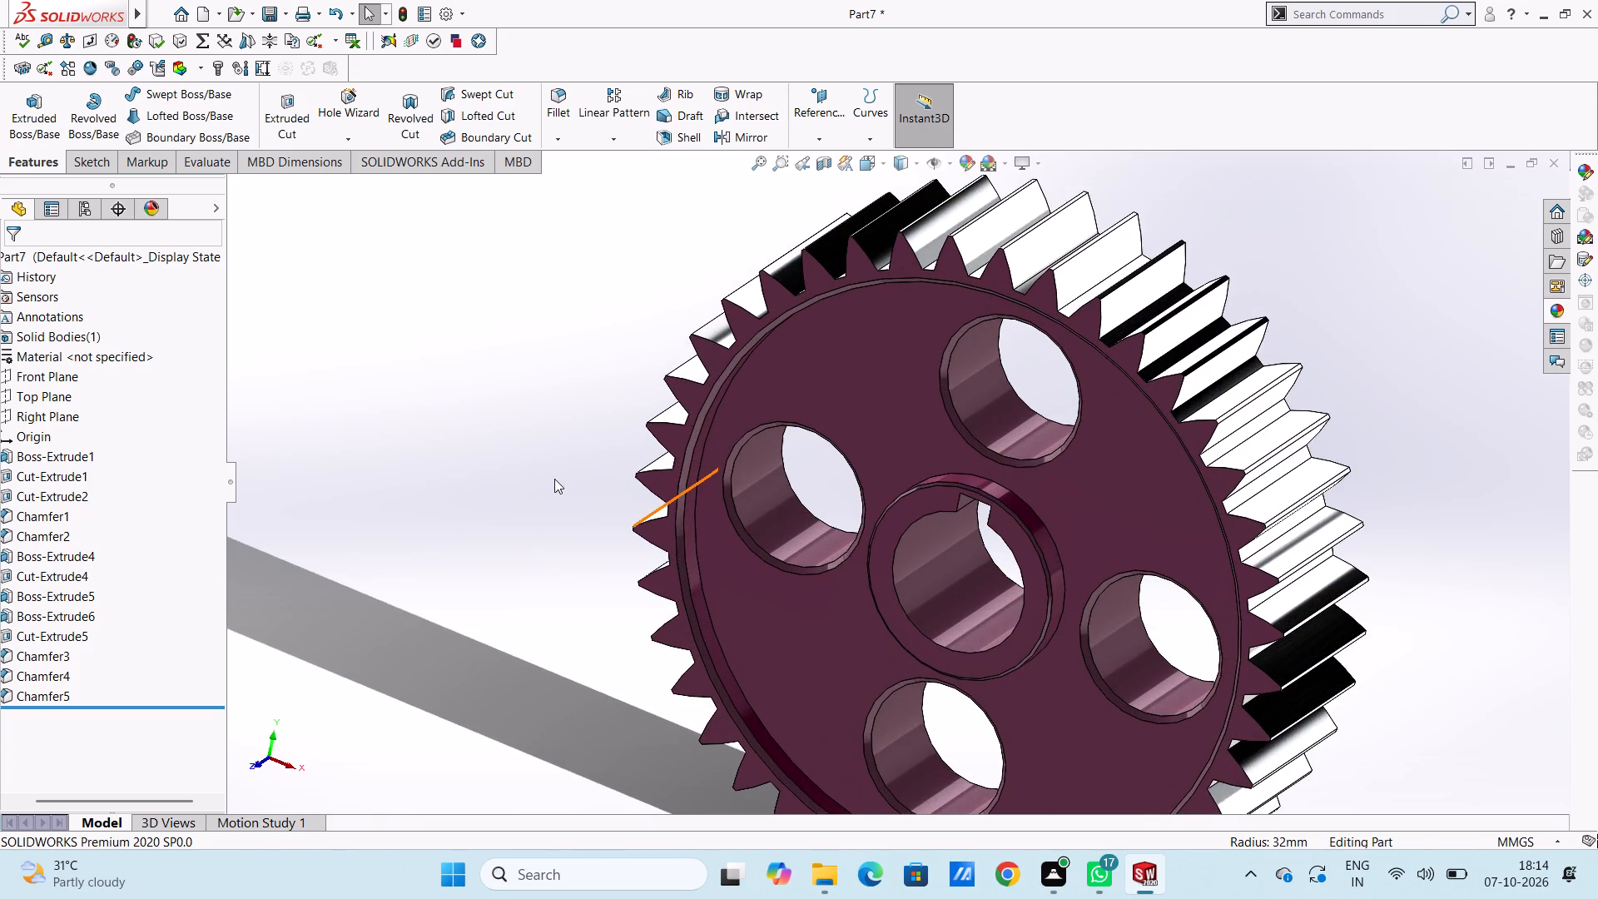
middle_click_drag(553, 477, 543, 454)
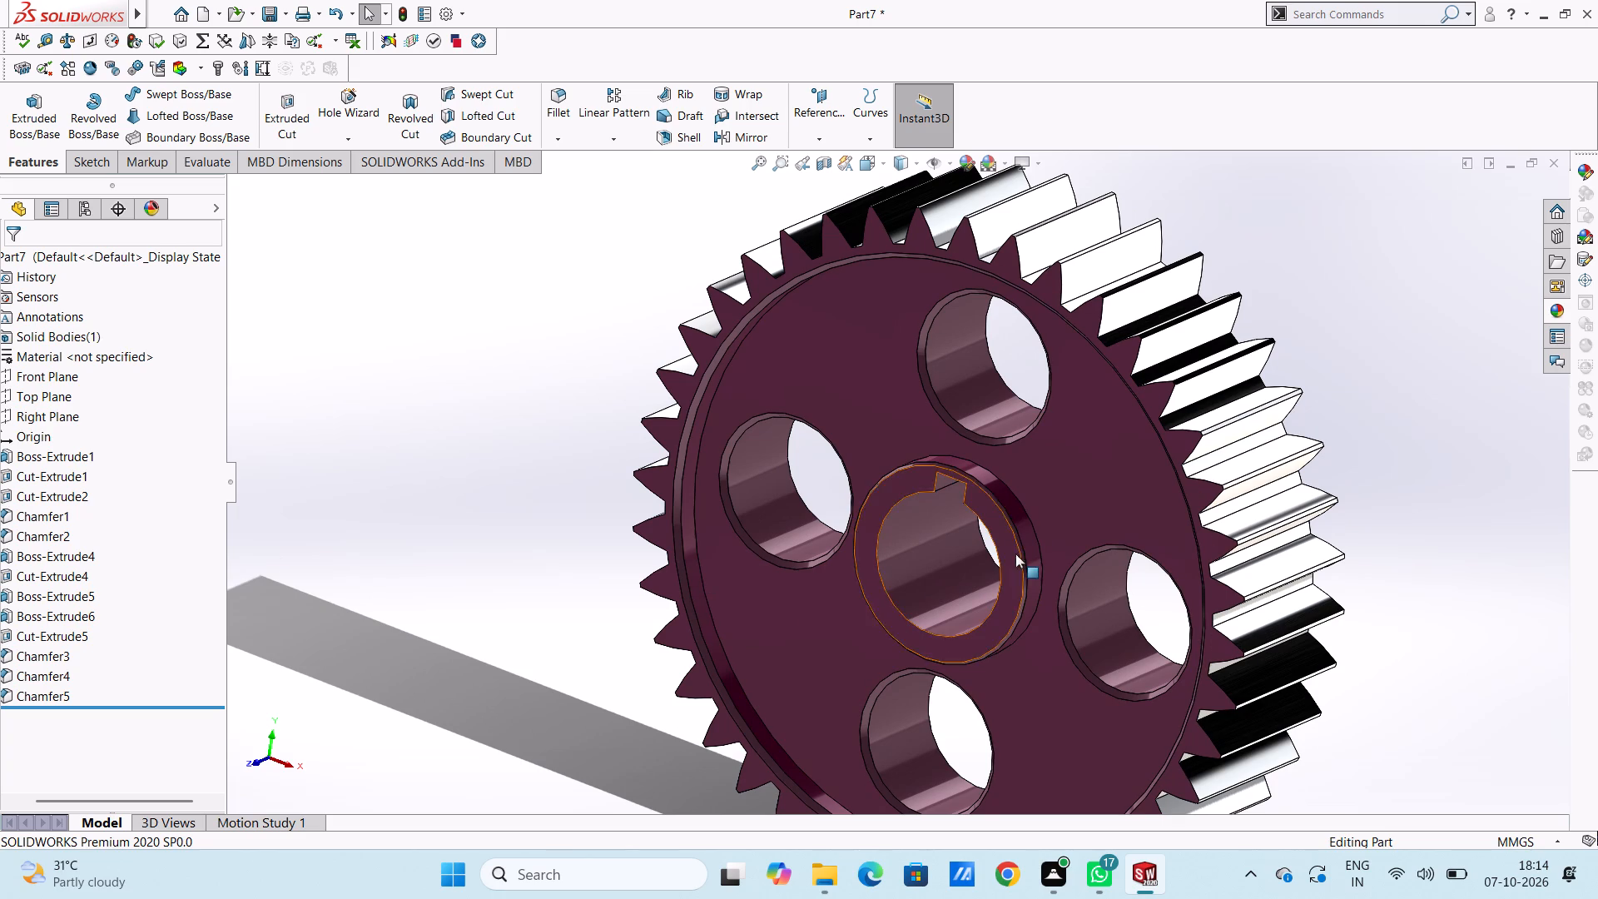
left_click(1557, 310)
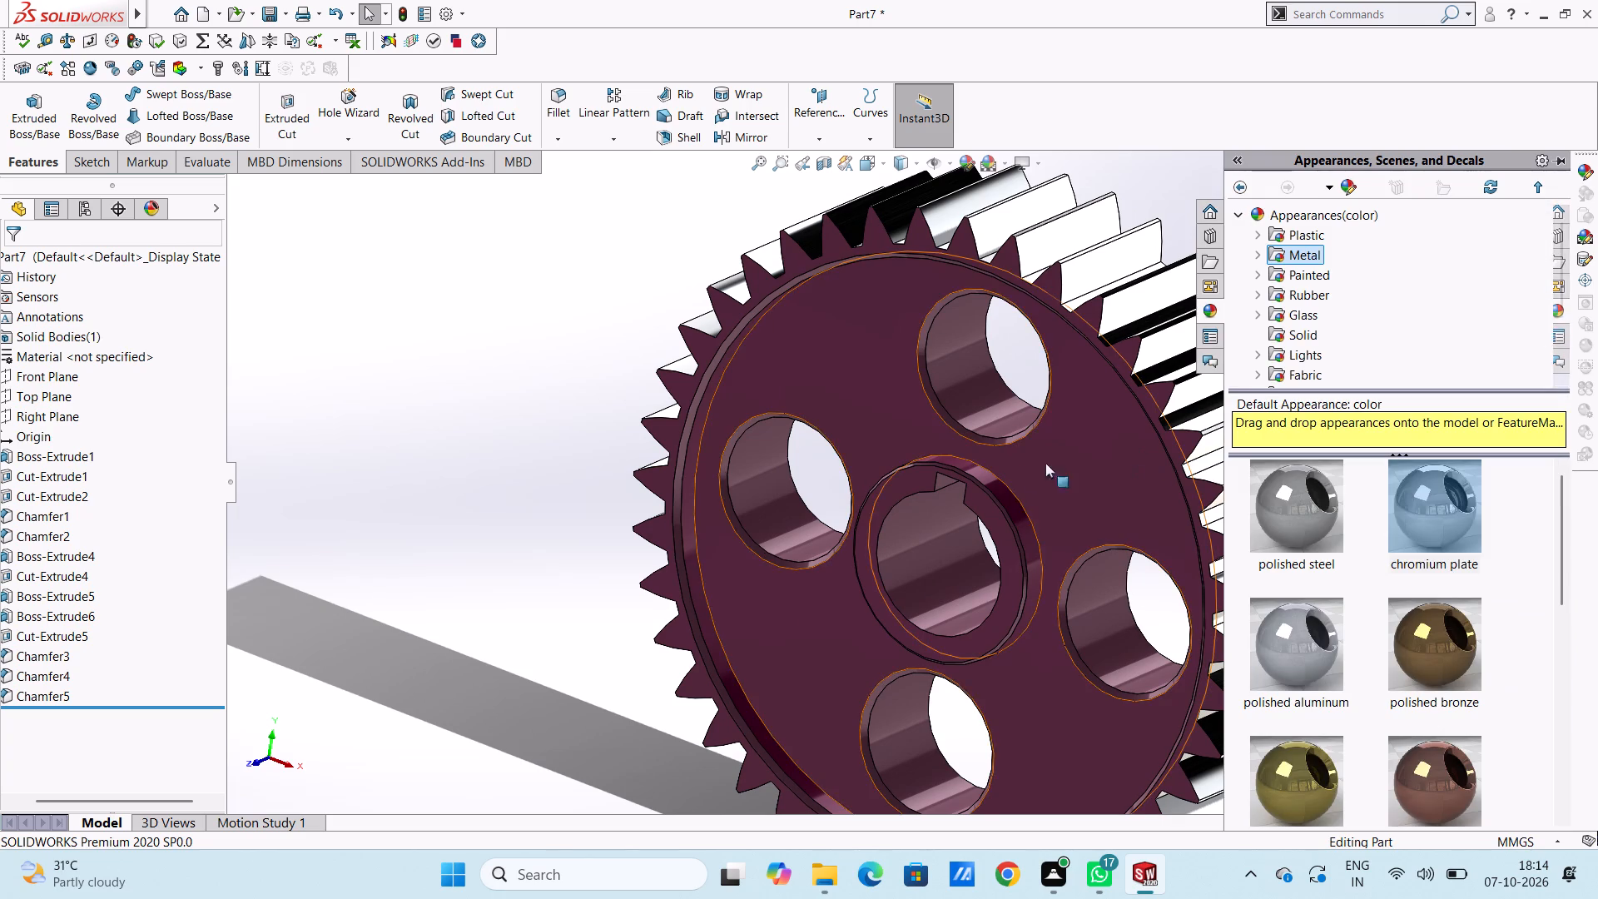
scroll(954, 365, "down", 4)
left_click_drag(1430, 510, 995, 483)
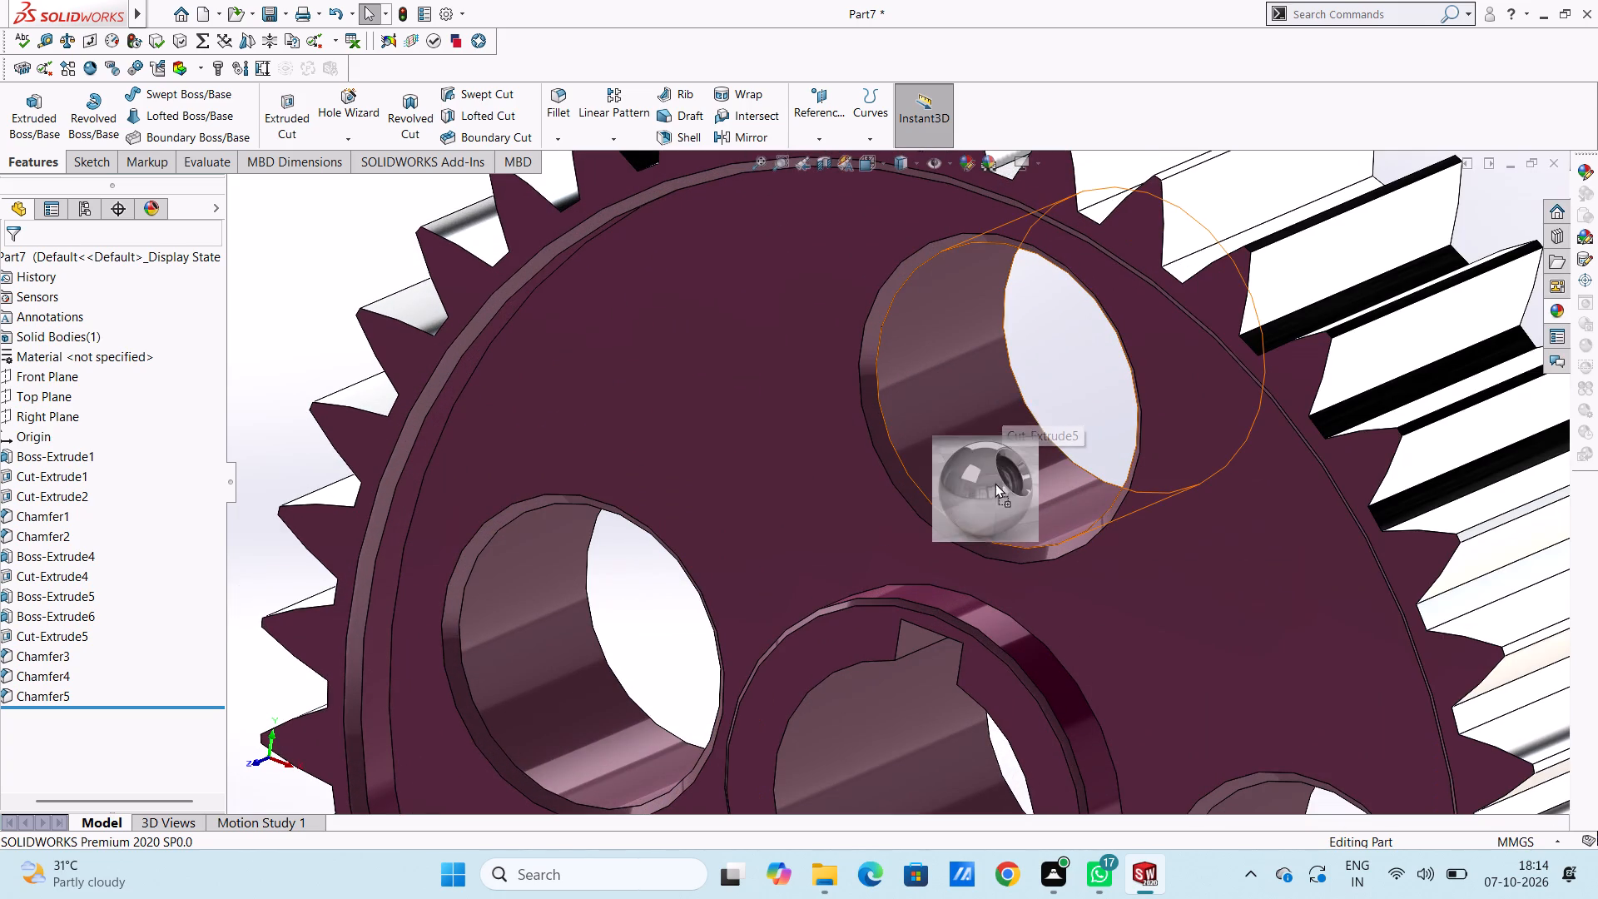
left_click_drag(995, 483, 1005, 433)
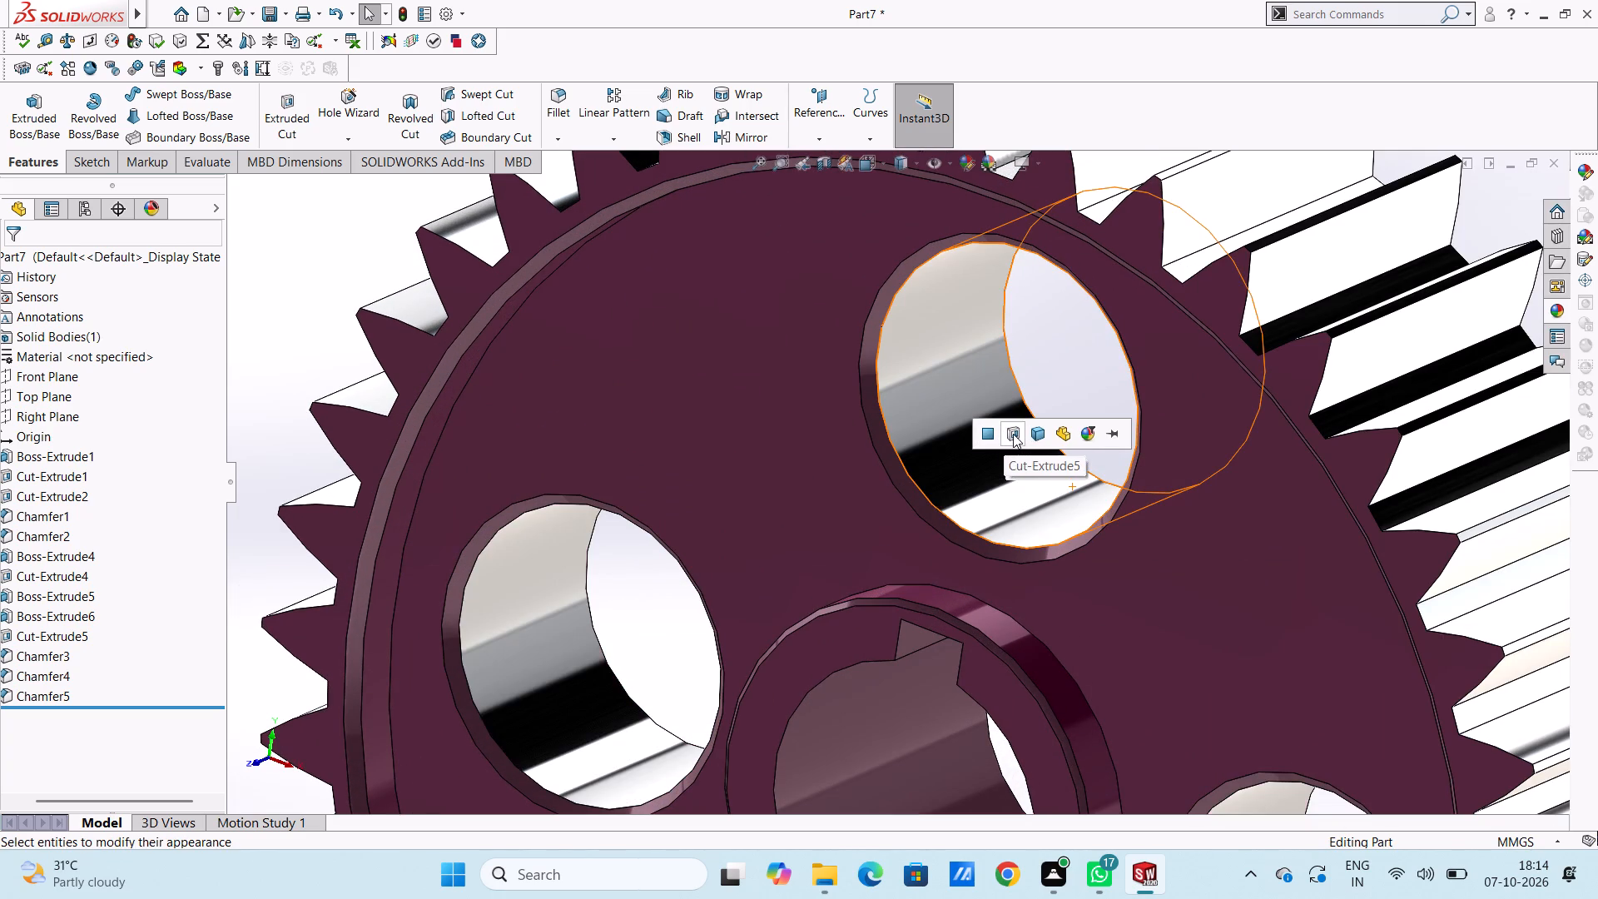
left_click(1013, 434)
scroll(1013, 434, "up", 10)
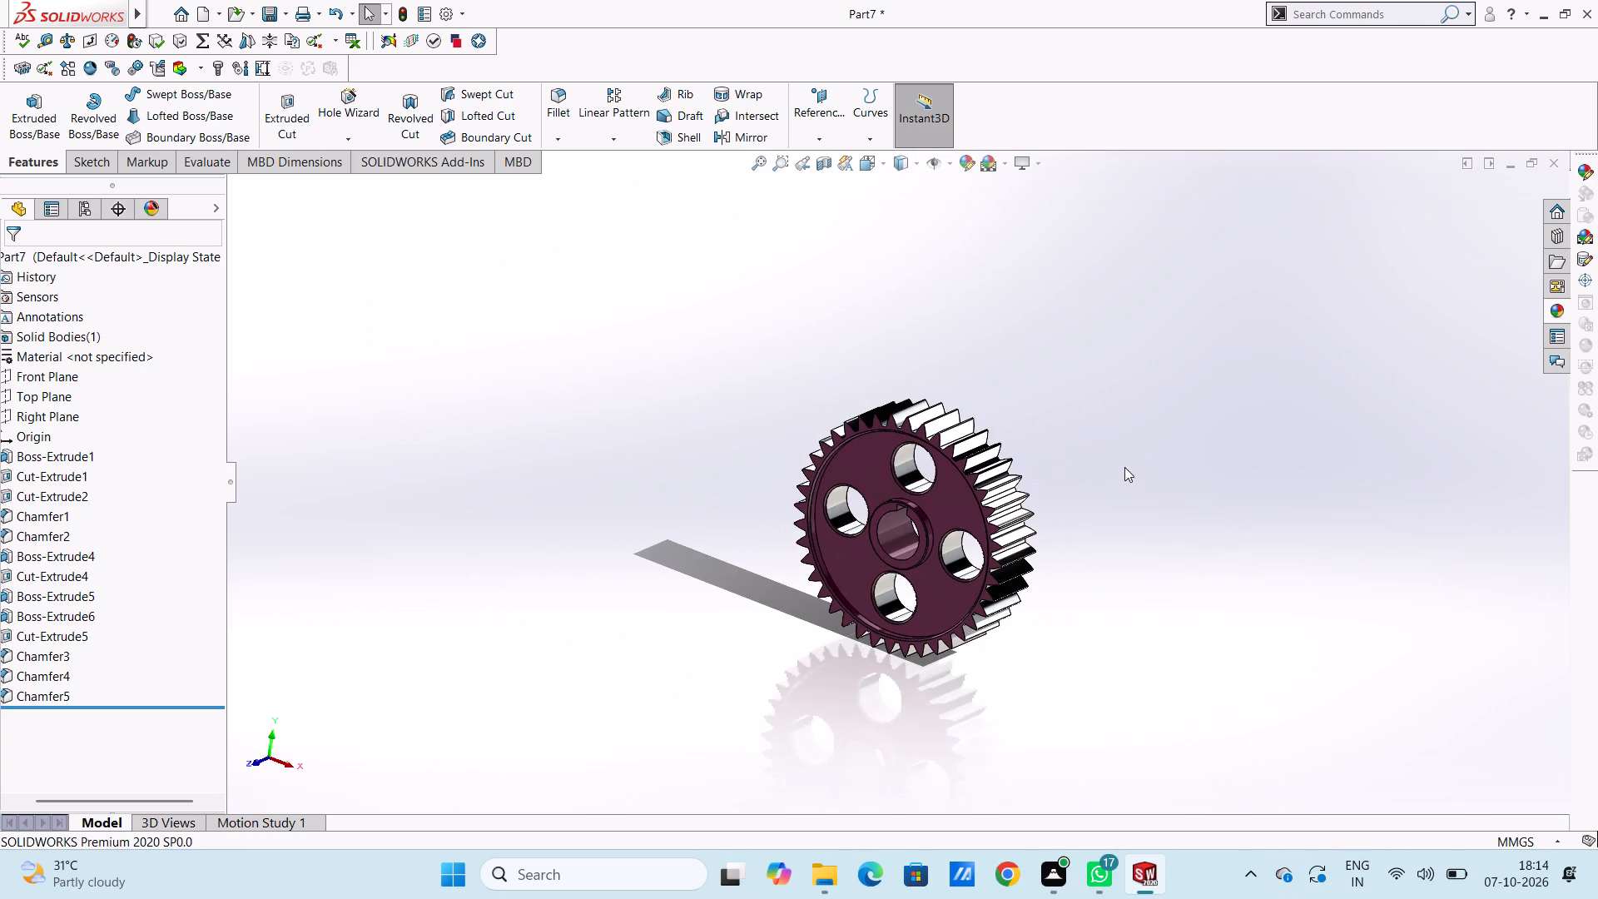
key("Escape")
Apply the chromium plate appearance to the Cut-Extrude4 feature, covering the central bore and its keyway.
key("ctrl+7")
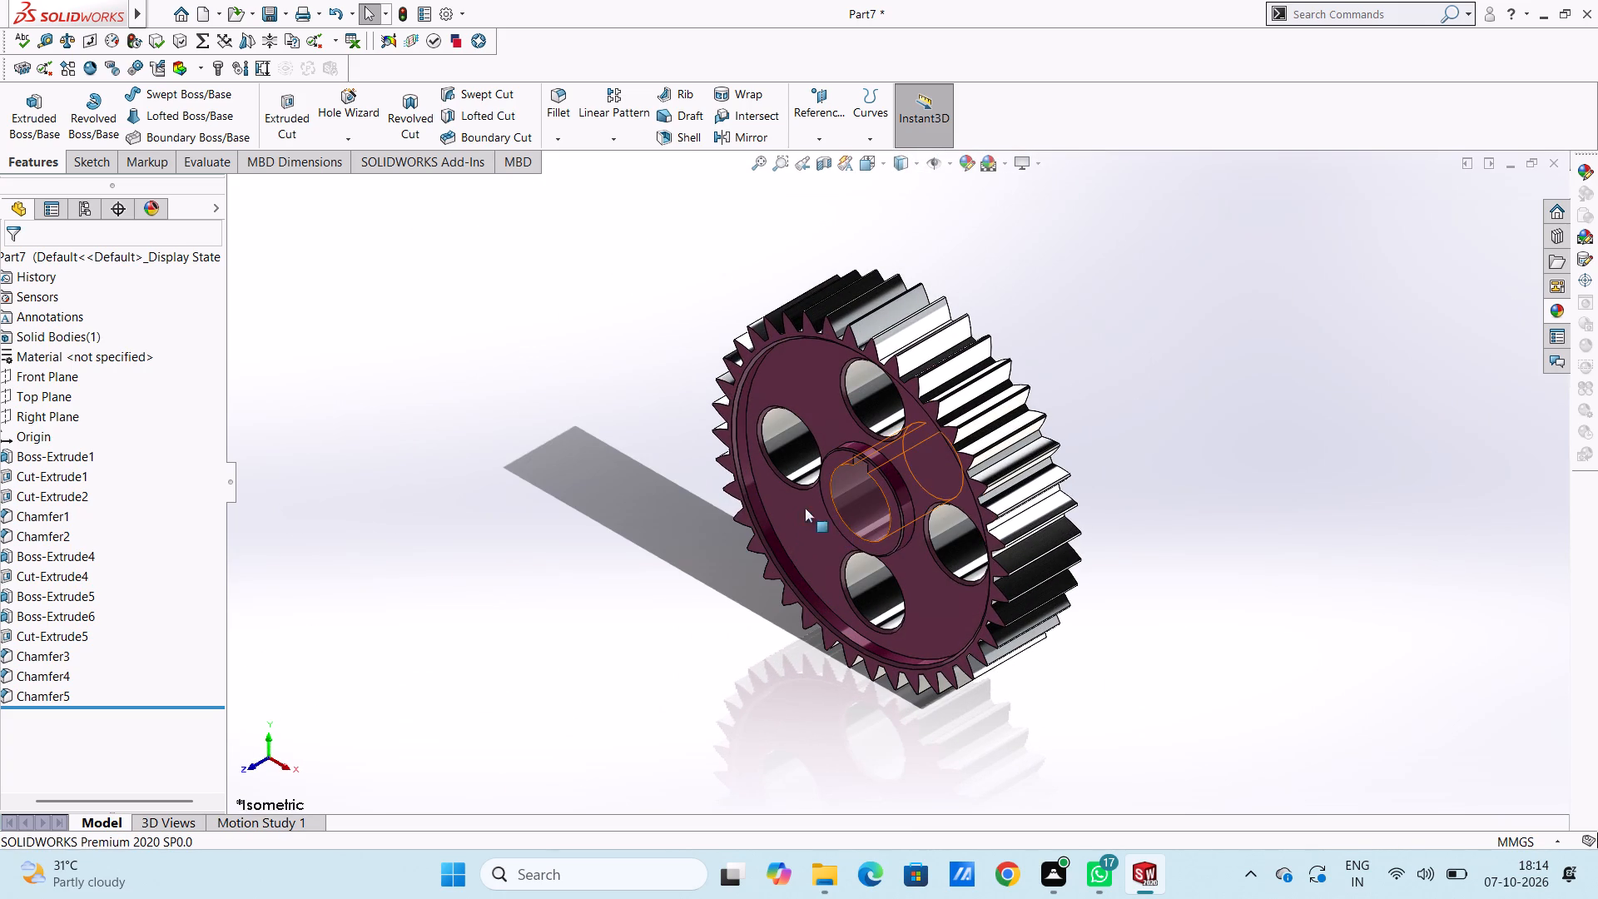
middle_click_drag(859, 489, 877, 446)
scroll(847, 495, "down", 5)
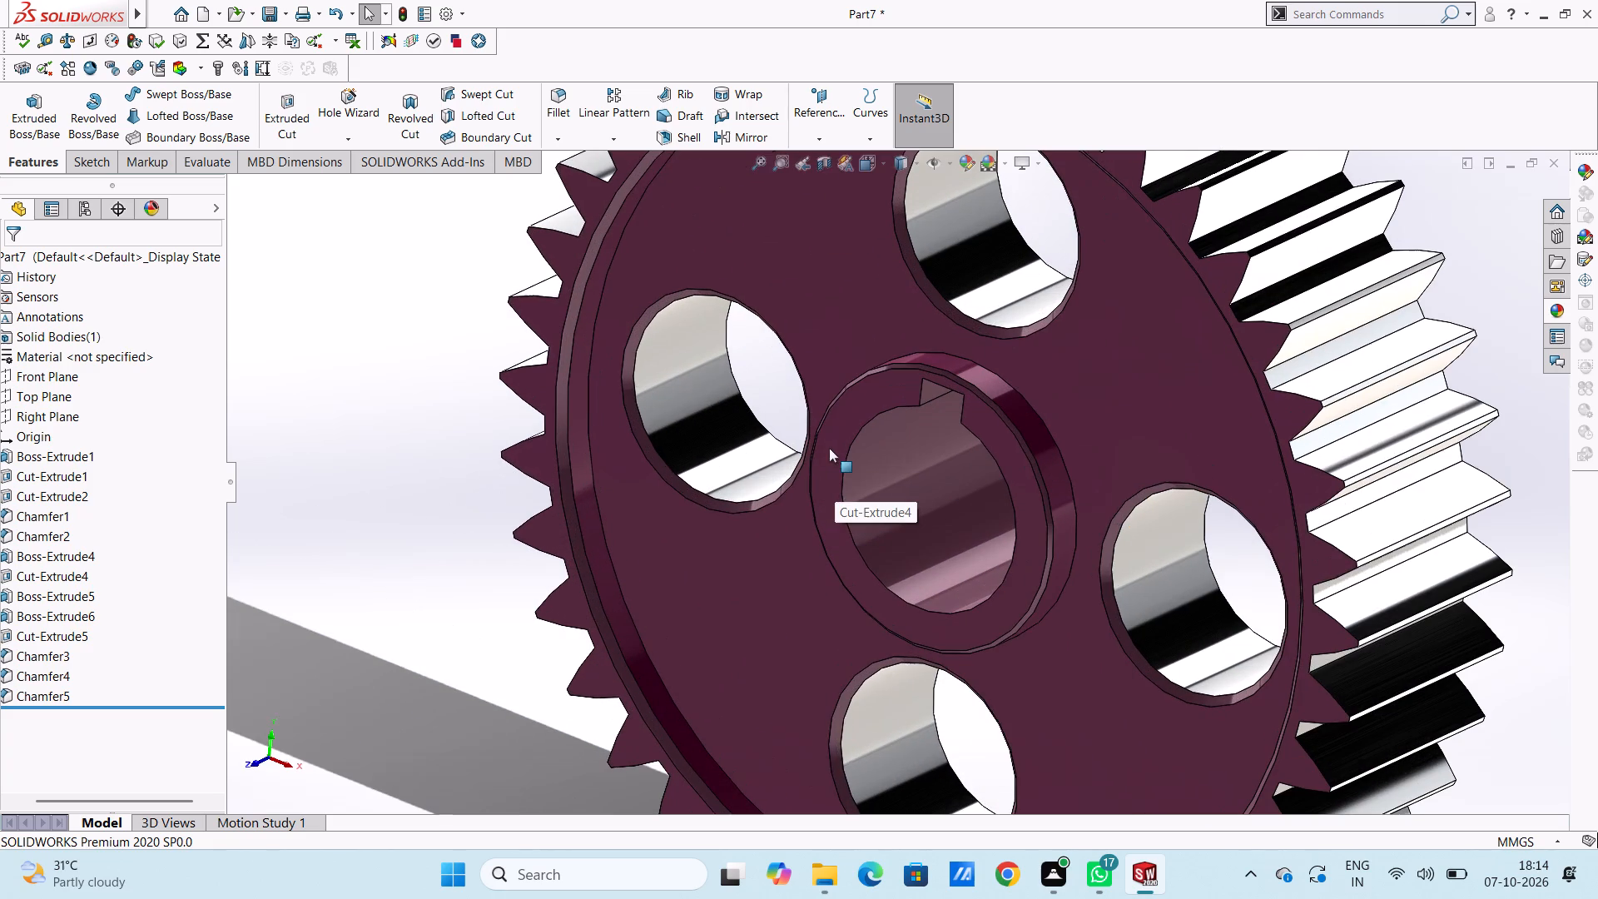
left_click(1559, 312)
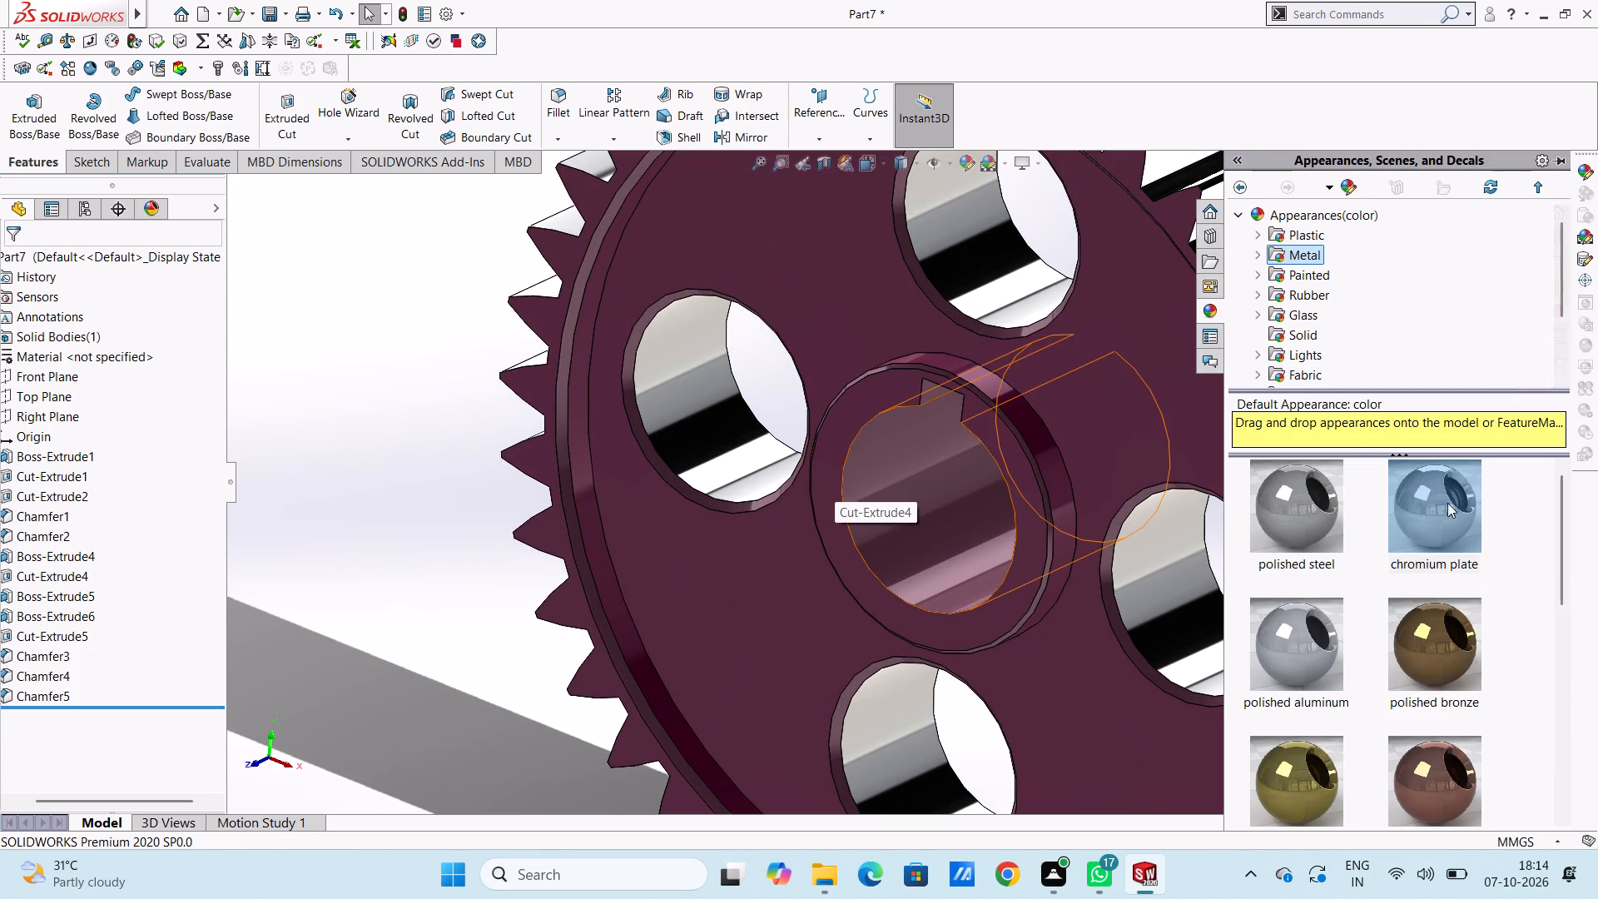
left_click_drag(1447, 502, 935, 515)
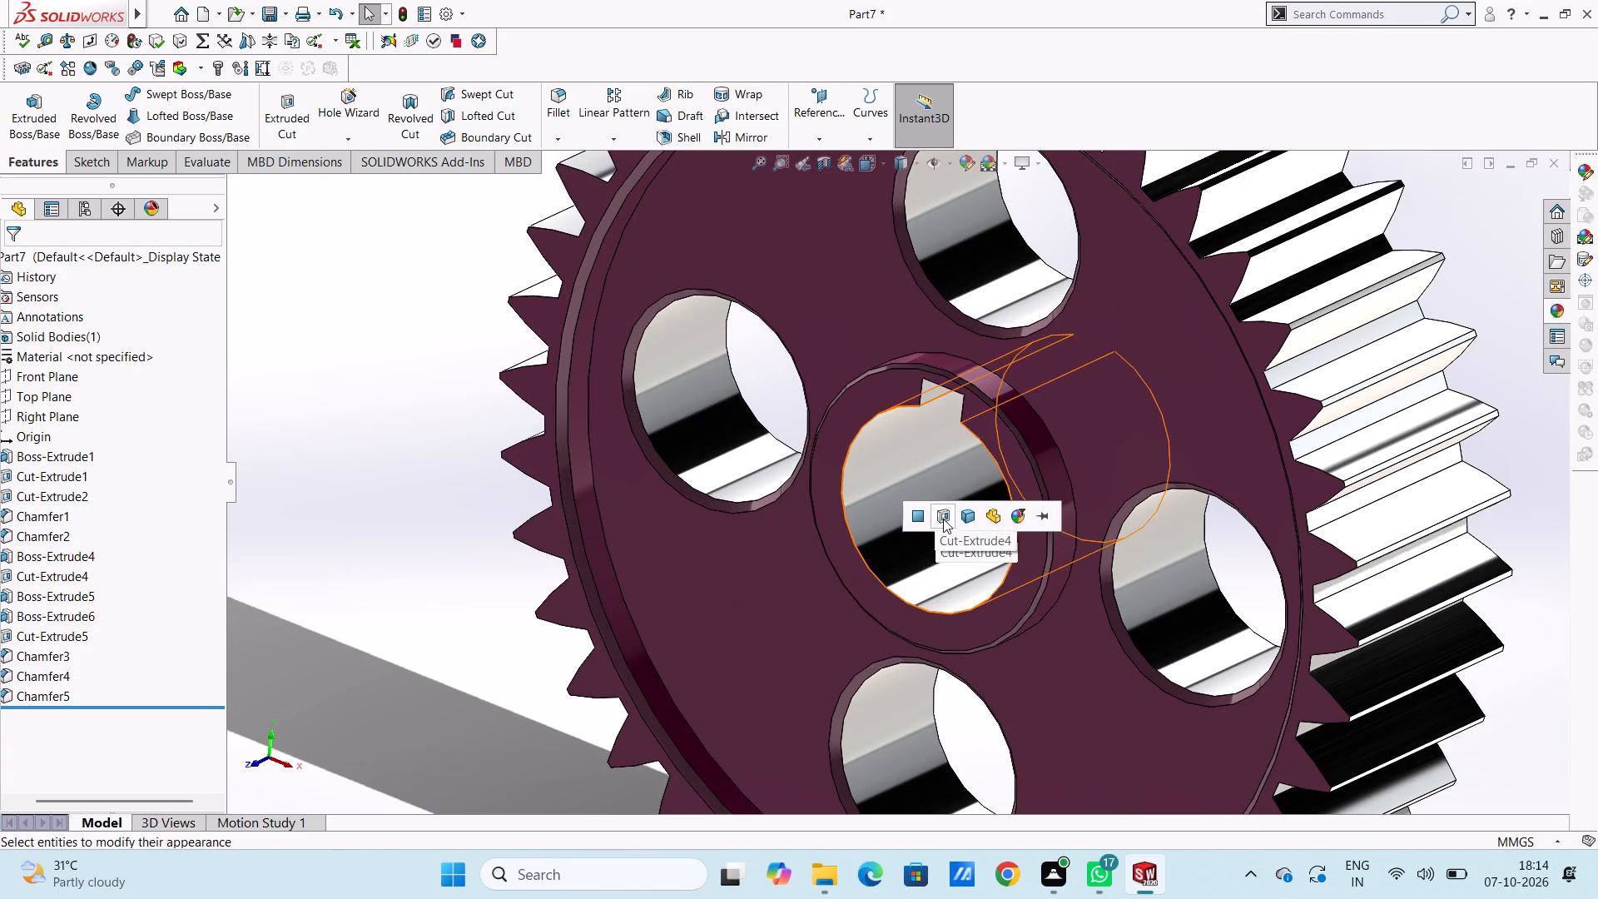
left_click(941, 515)
scroll(871, 494, "up", 5)
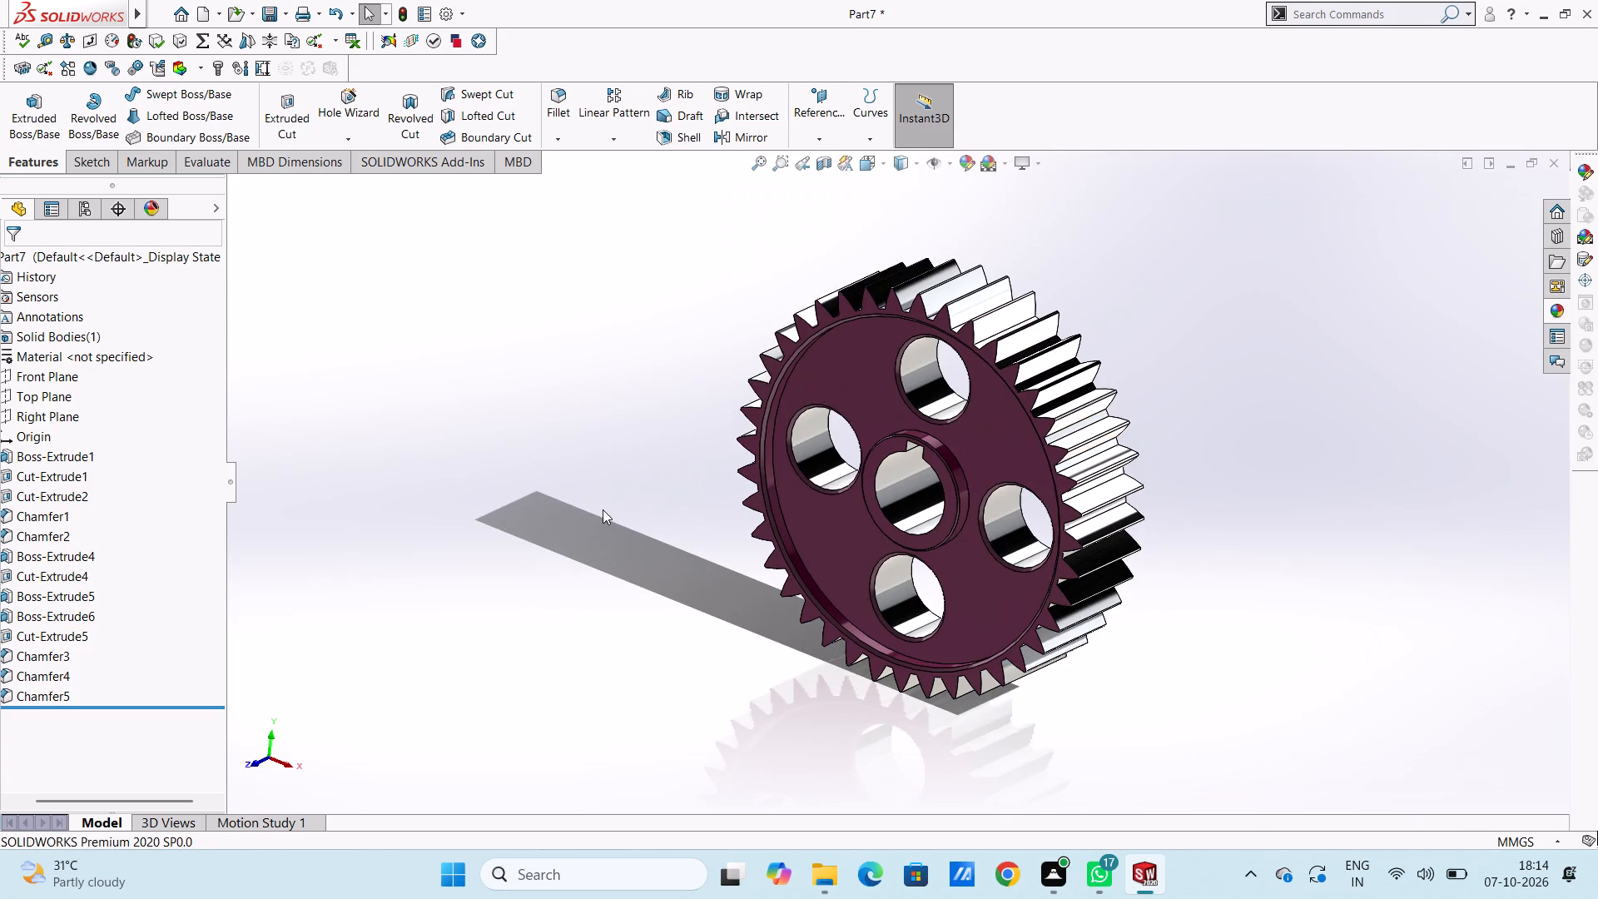
key("Escape")
Set the isometric view and save the part in the Documents folder as "large spur gear 46 tooth".
key("ctrl+7")
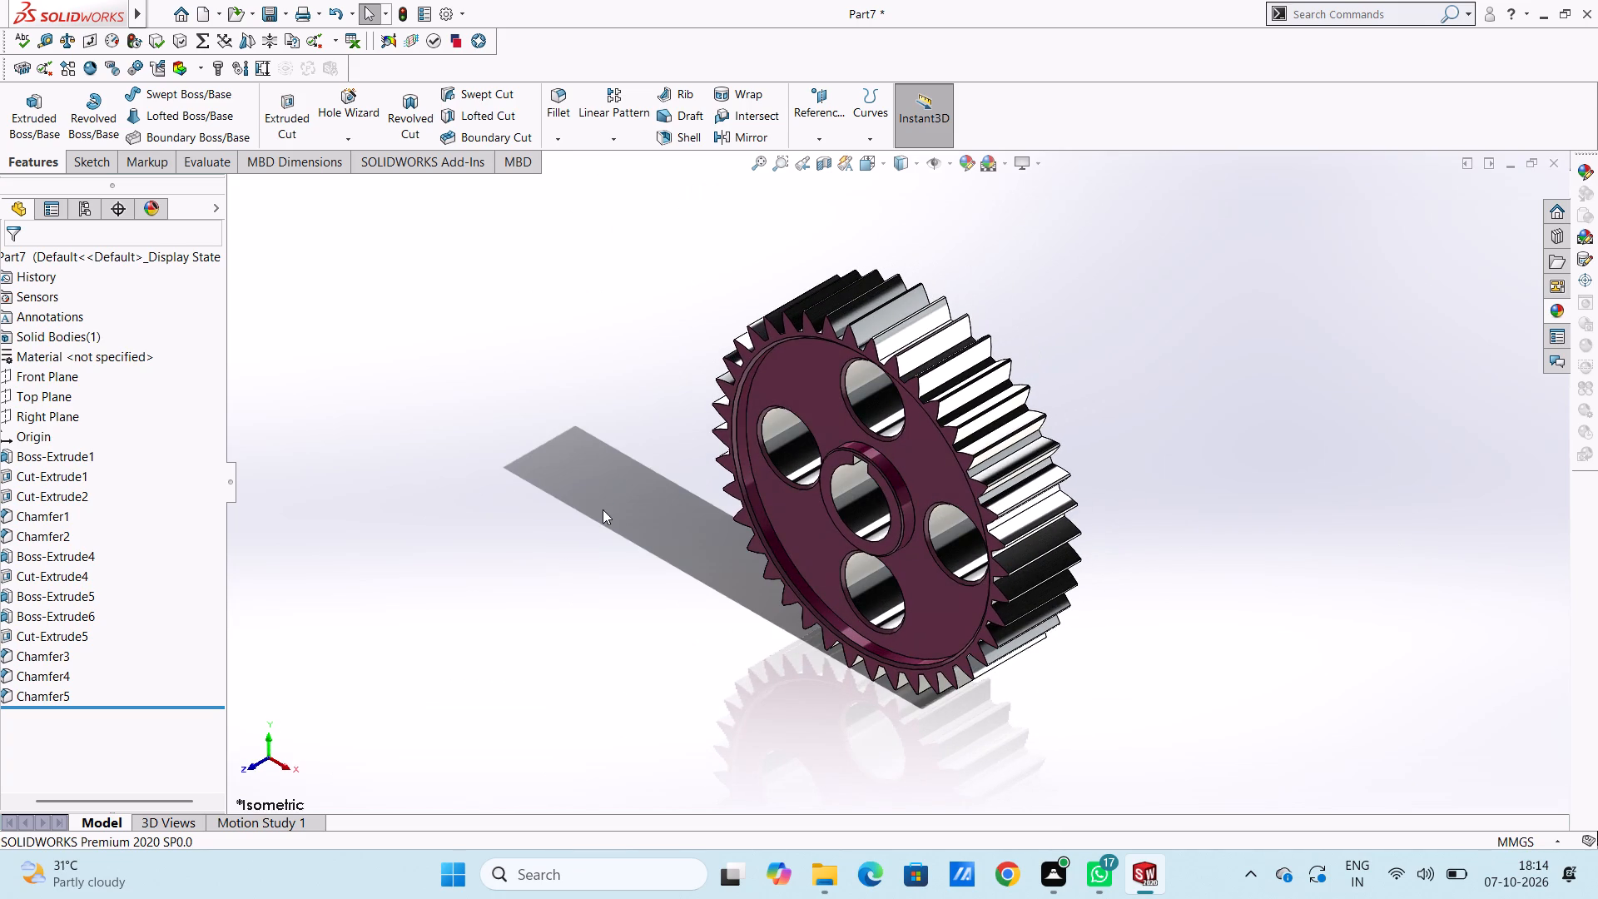
key("ctrl+s")
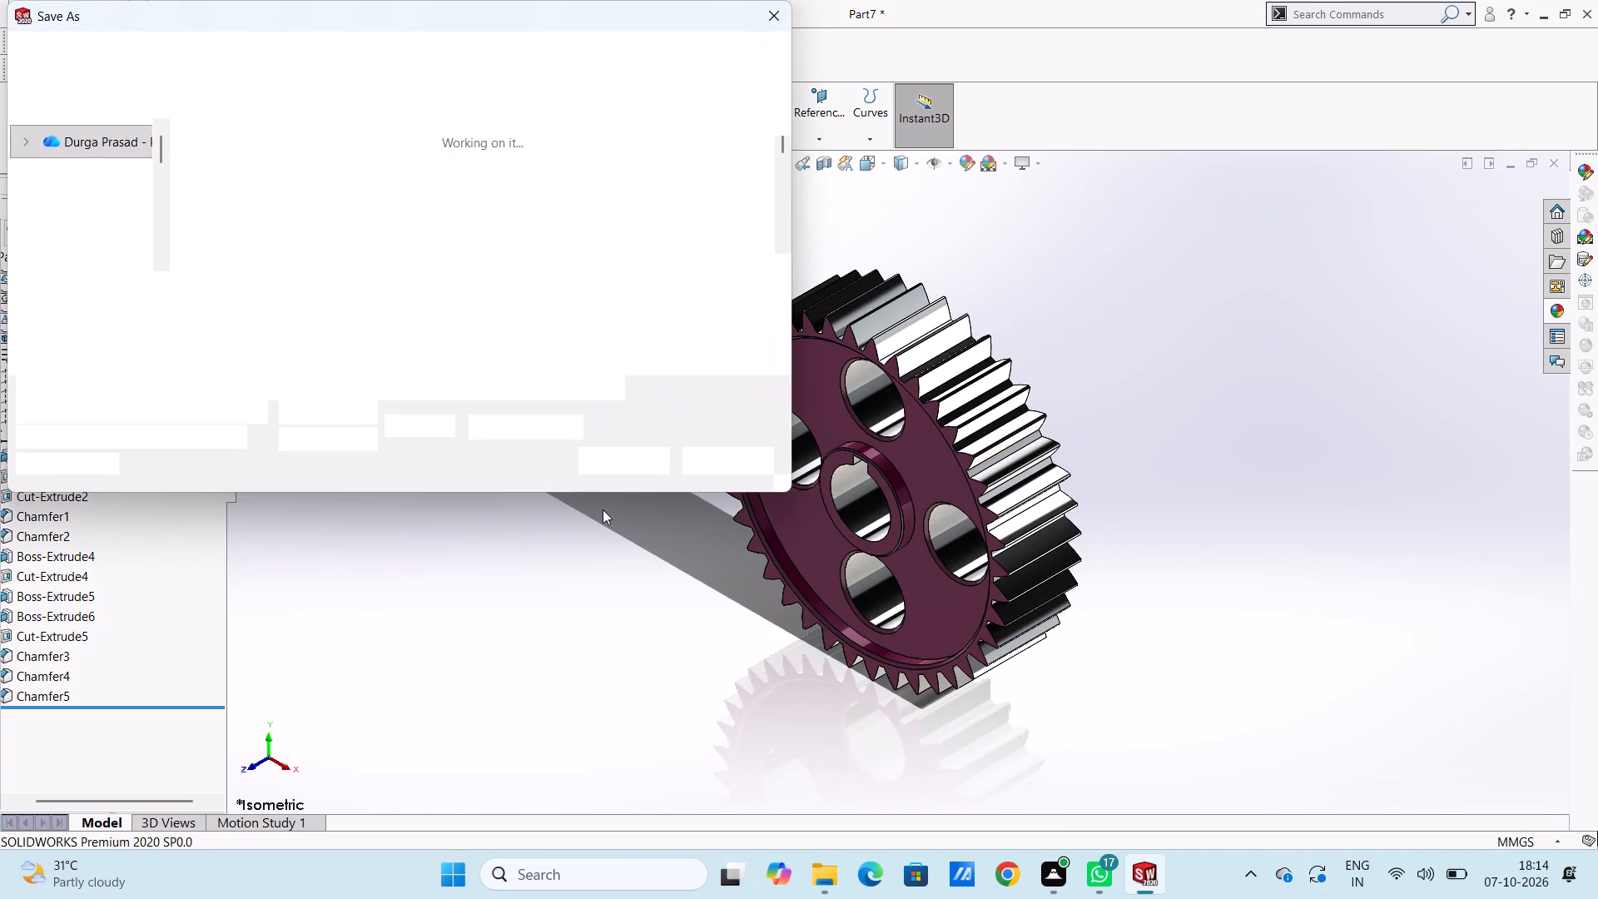
type("lar")
type("ge")
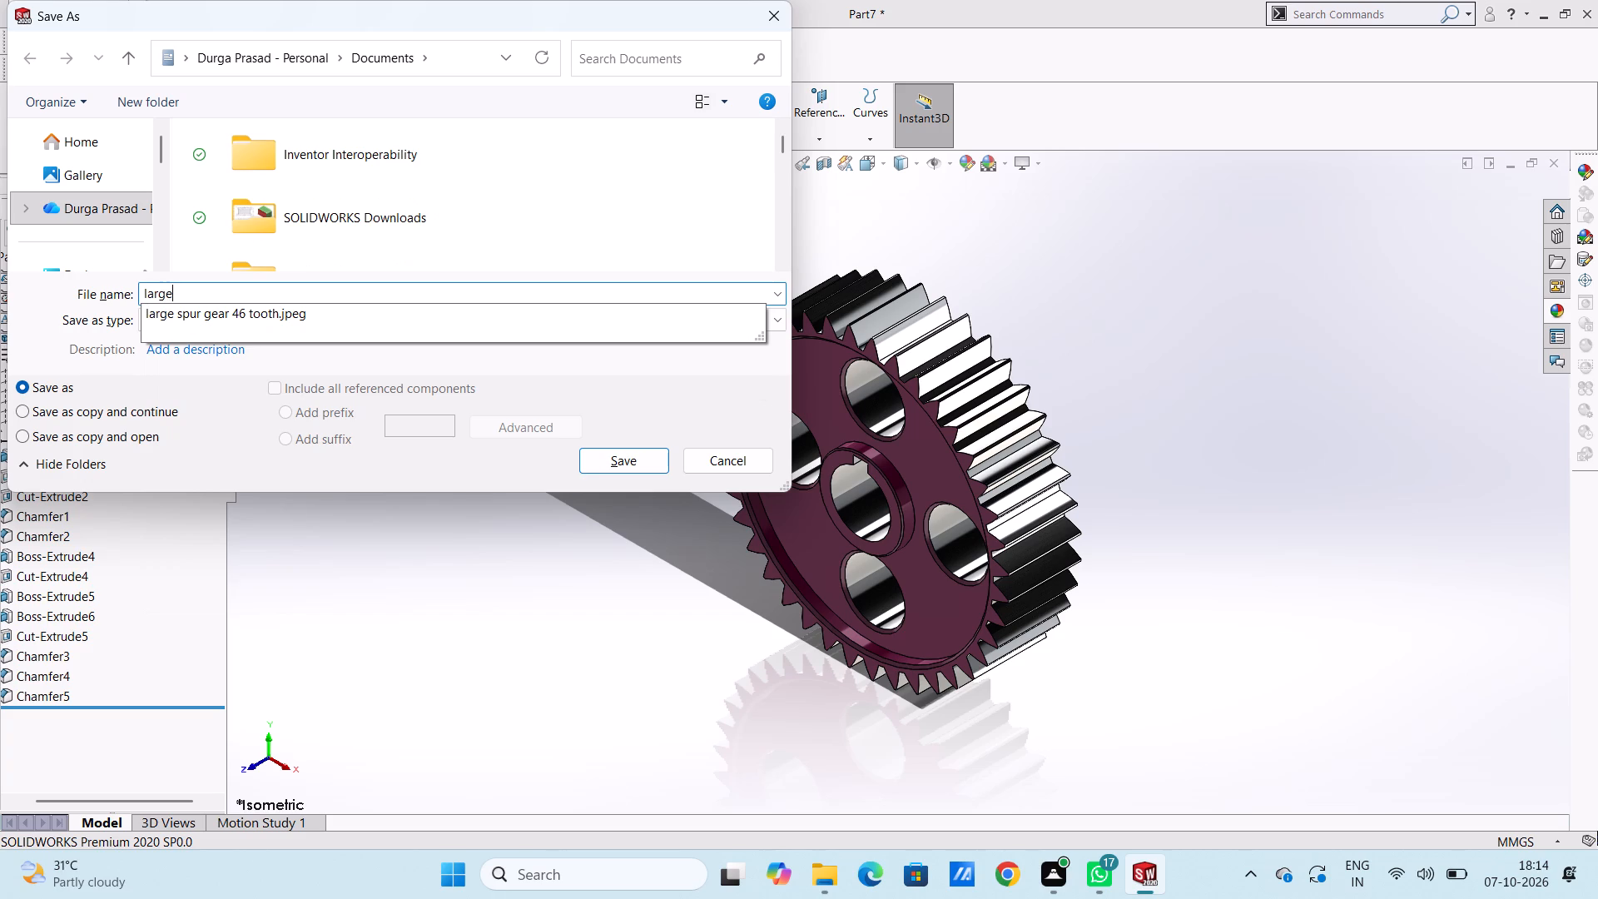
key("space")
type("spur")
key("space")
type("gear")
key("space")
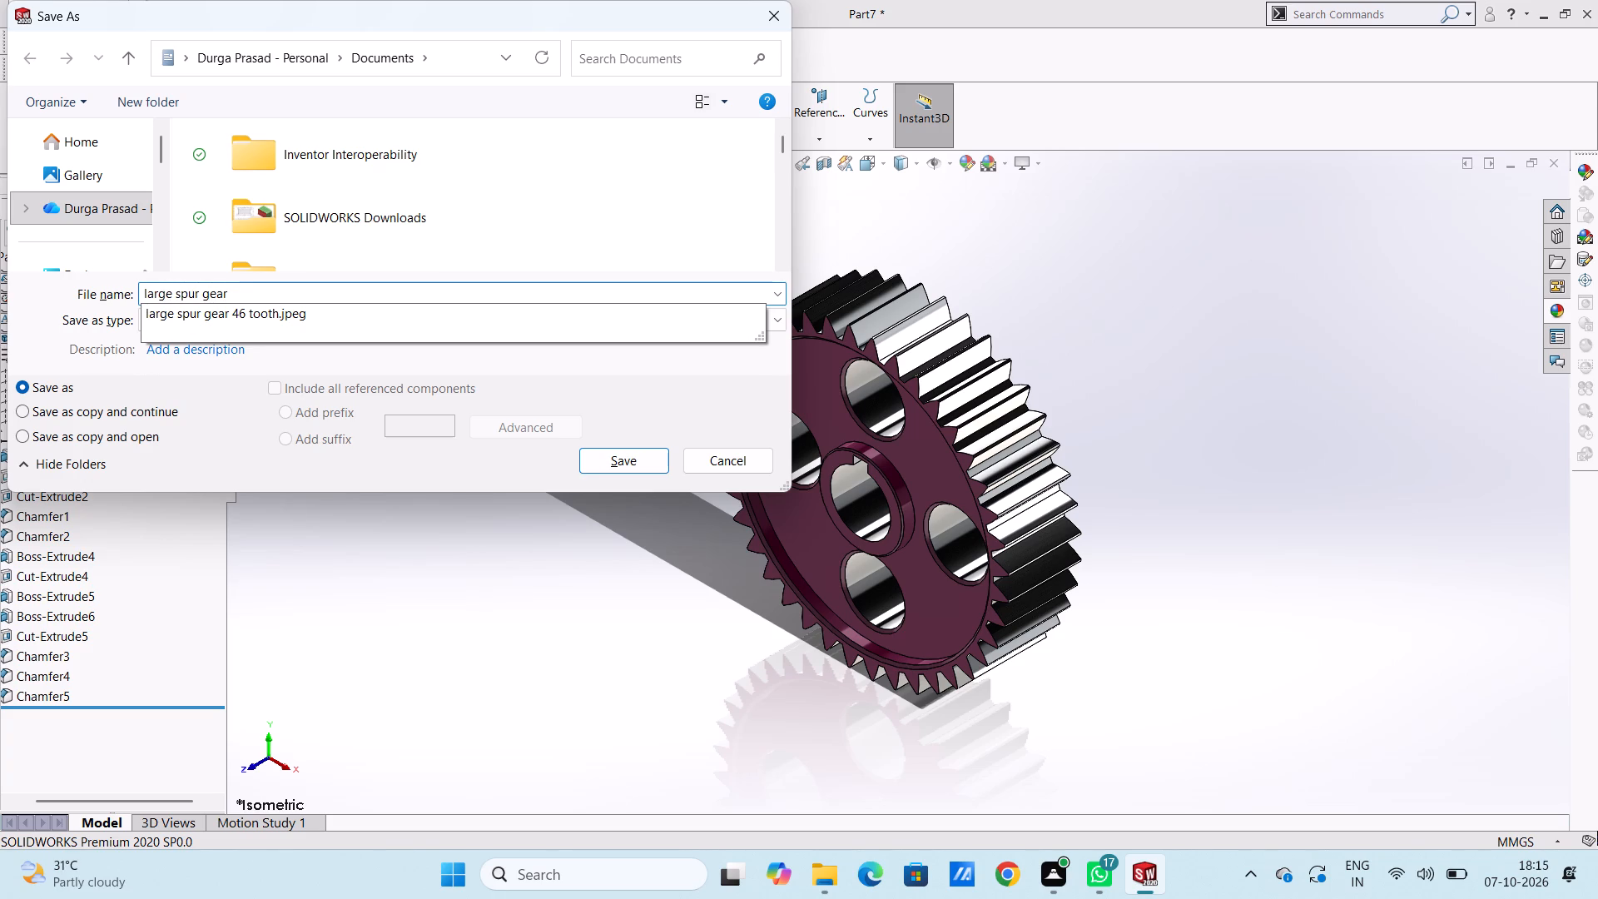
type("46")
key("space")
type("tooth")
left_click(631, 464)
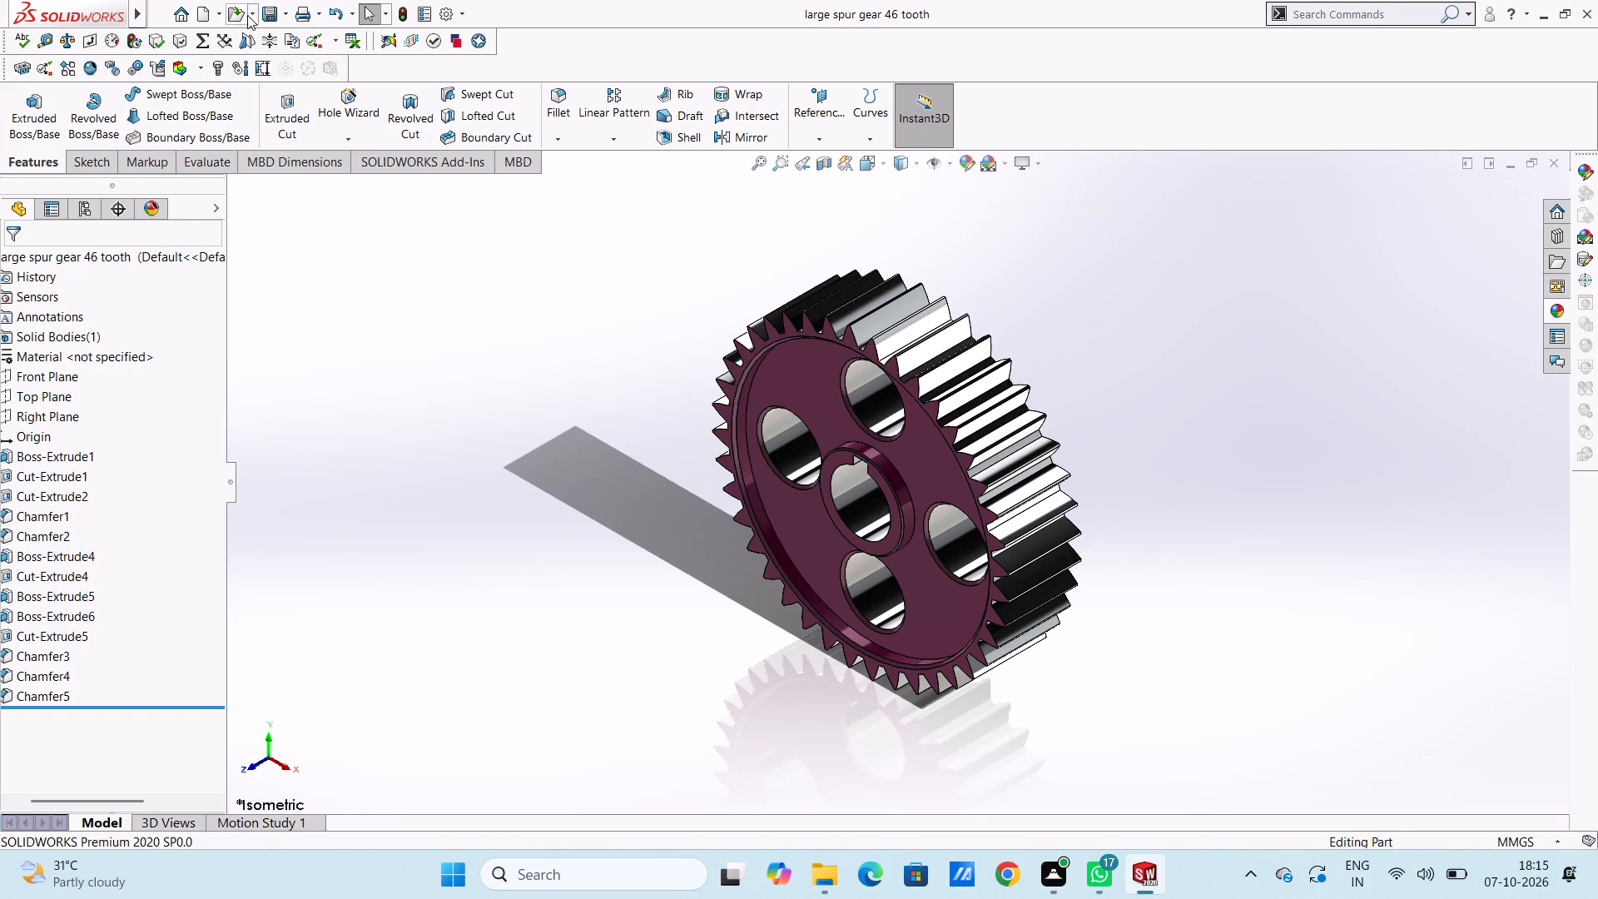
Save a PDF version of the gear in the Documents folder under the name "large spur gear 46 tooth".
left_click(284, 12)
left_click(308, 50)
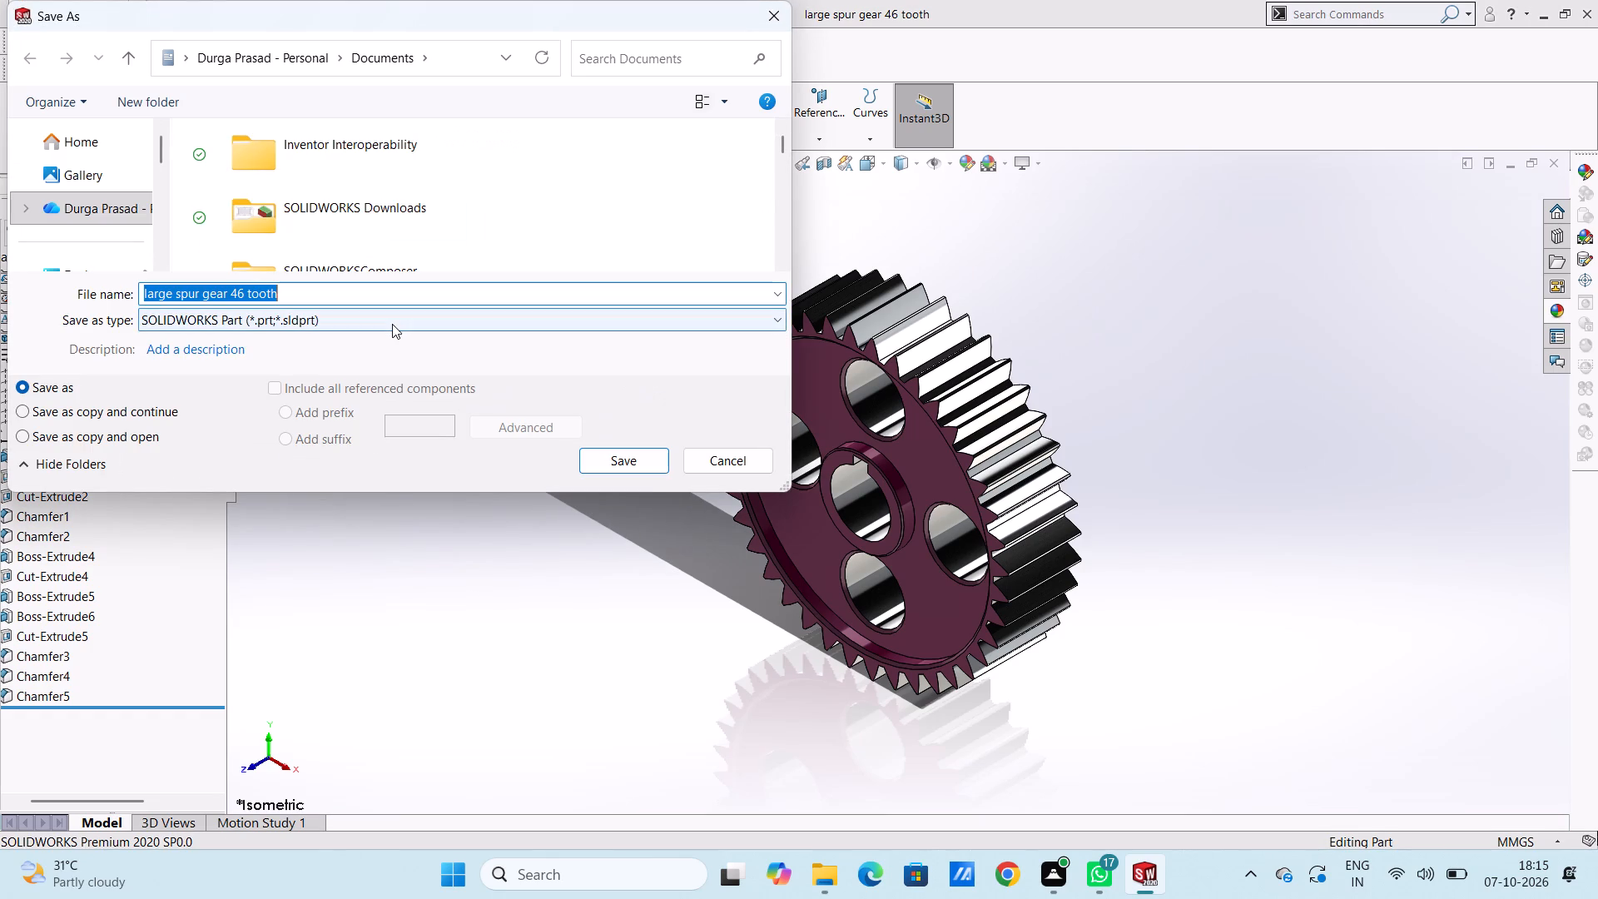
left_click(392, 324)
left_click(396, 450)
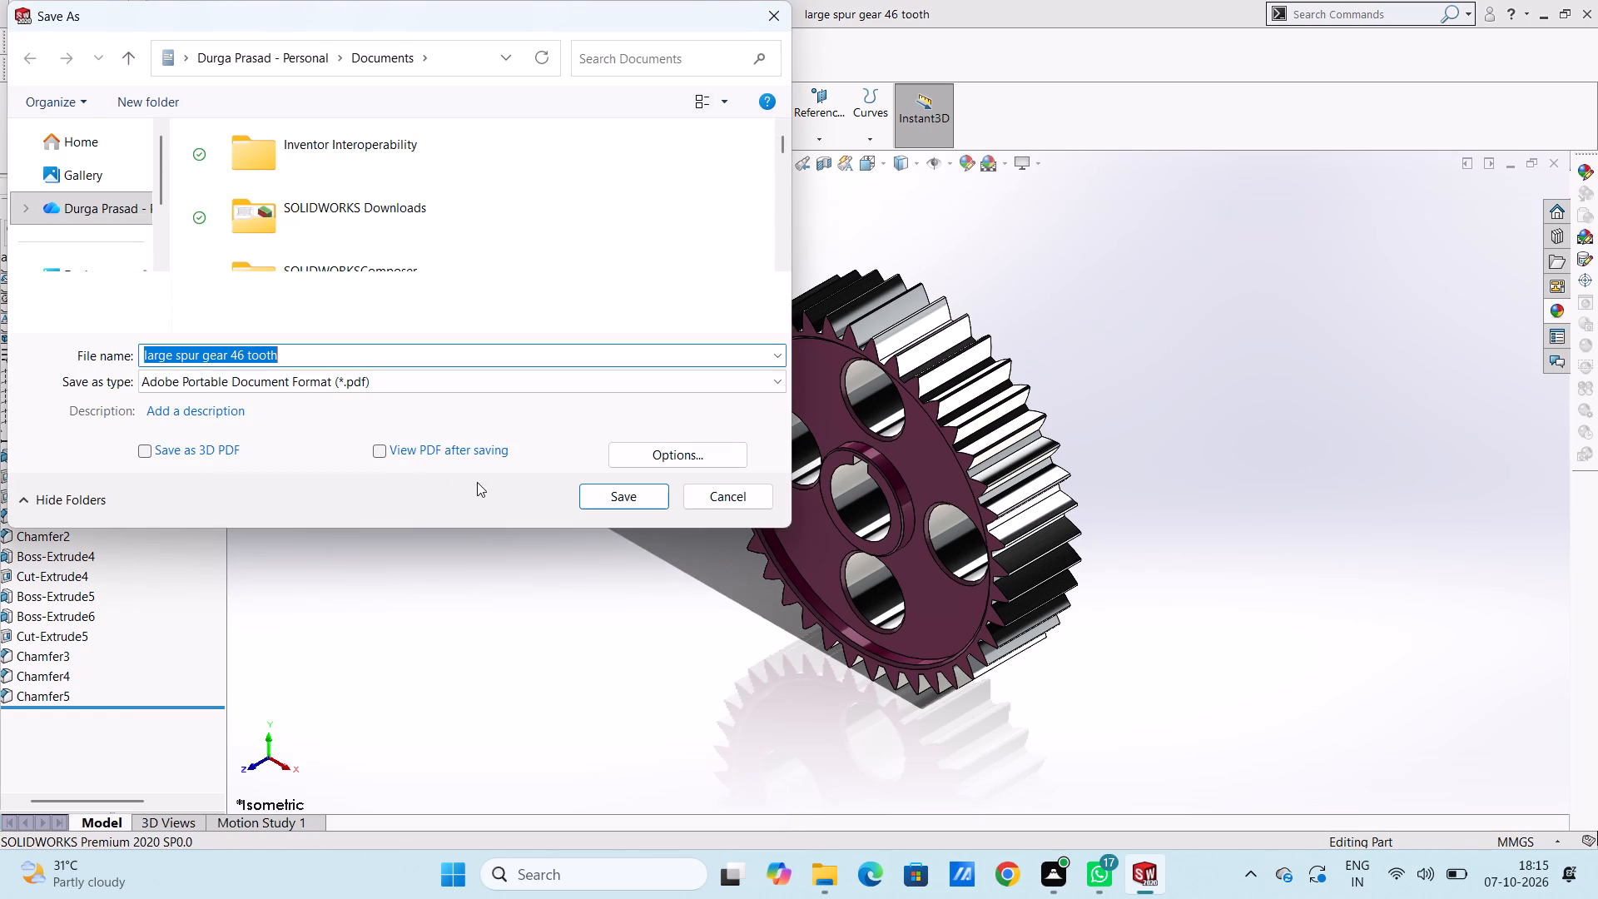
left_click(602, 498)
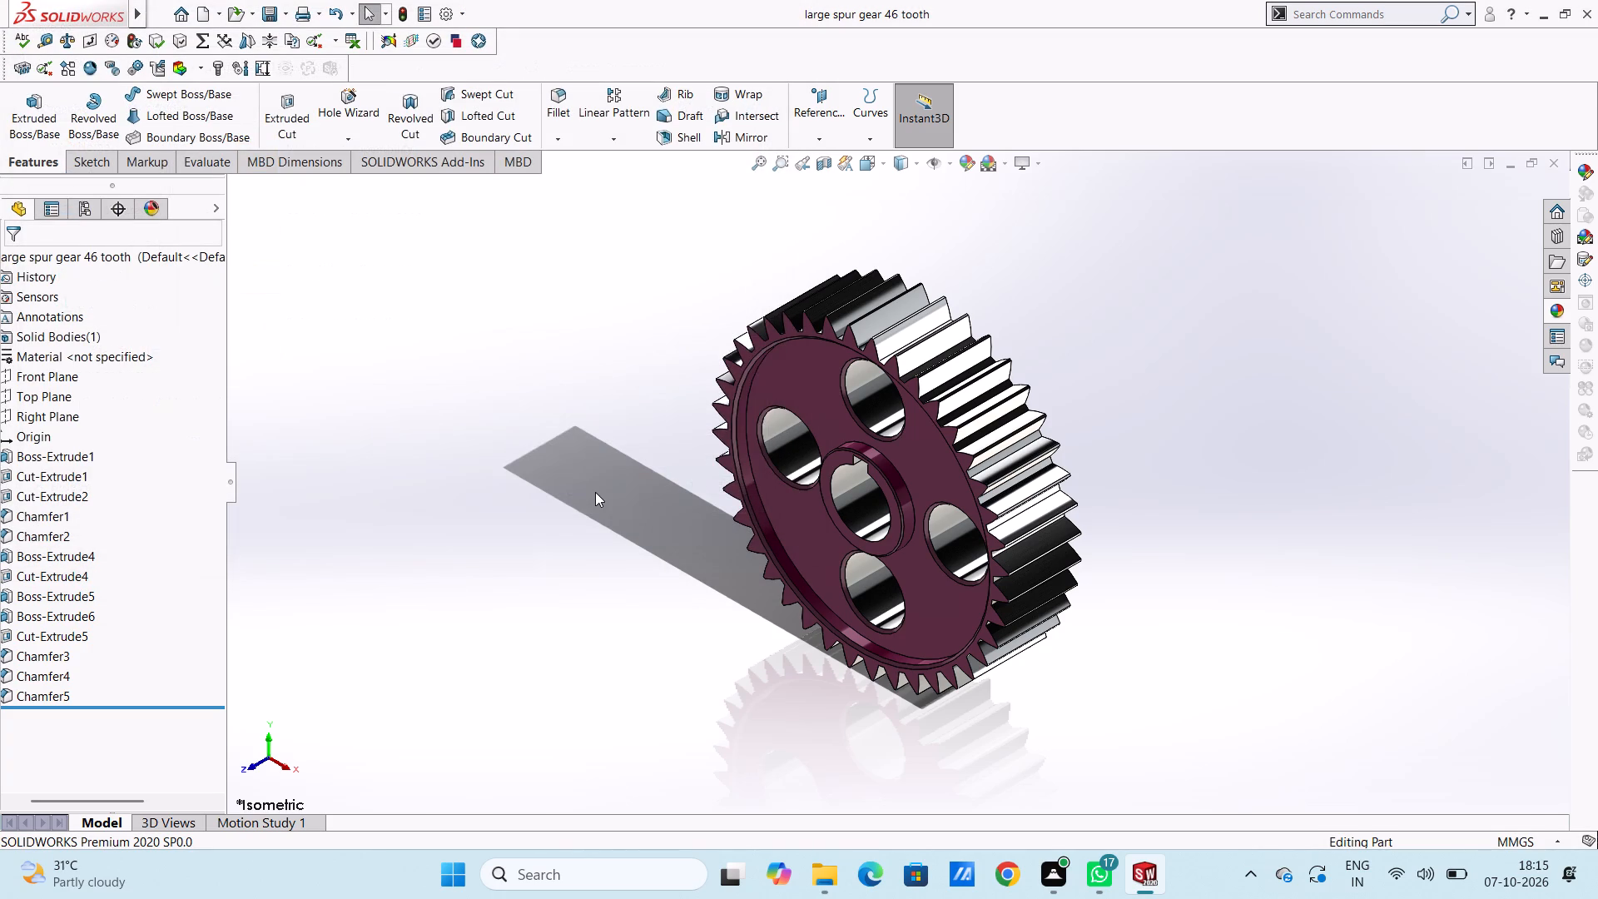